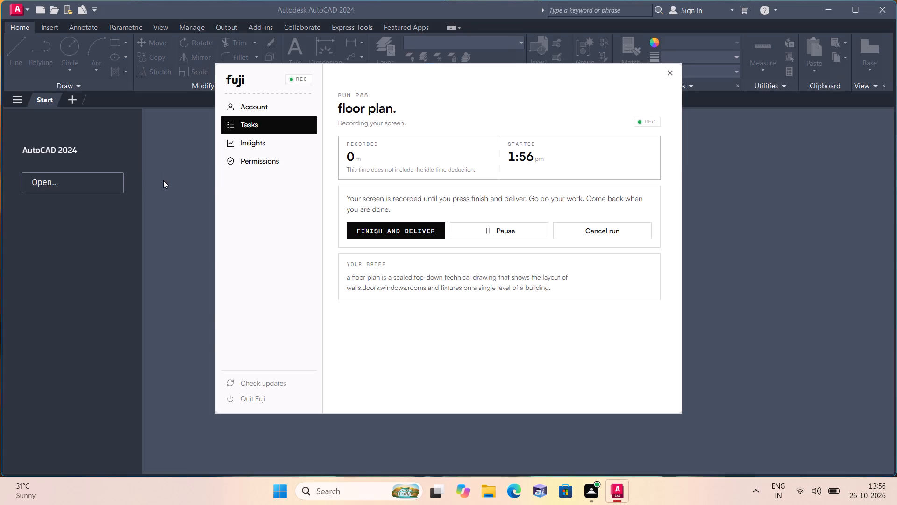
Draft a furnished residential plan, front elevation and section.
Create a new blank drawing.
double_click(76, 208)
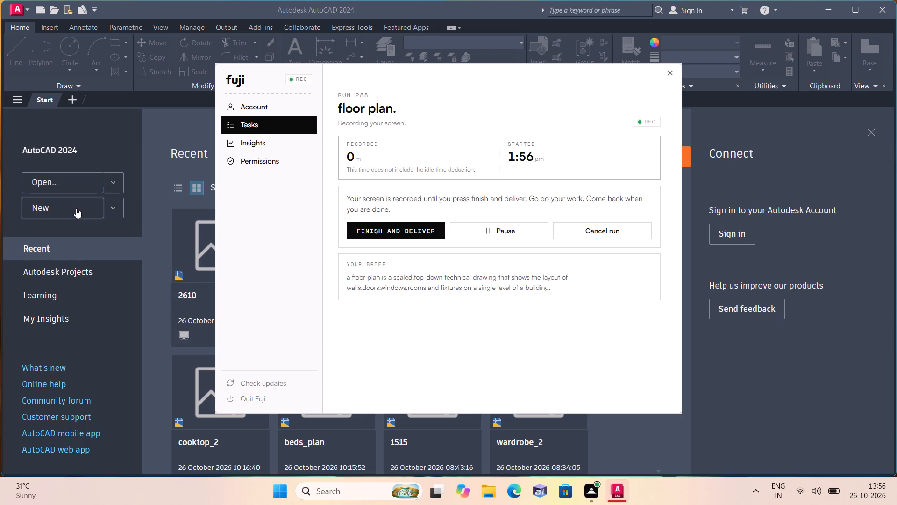
click(76, 208)
click(76, 208)
click(111, 207)
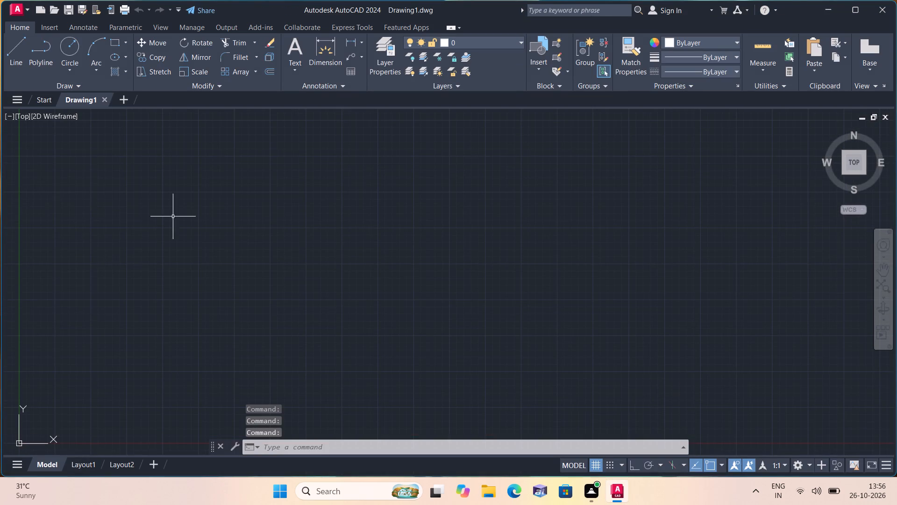
Set the model space limits from 0,0 to 1000,1000.
scroll(222, 233, down, 1)
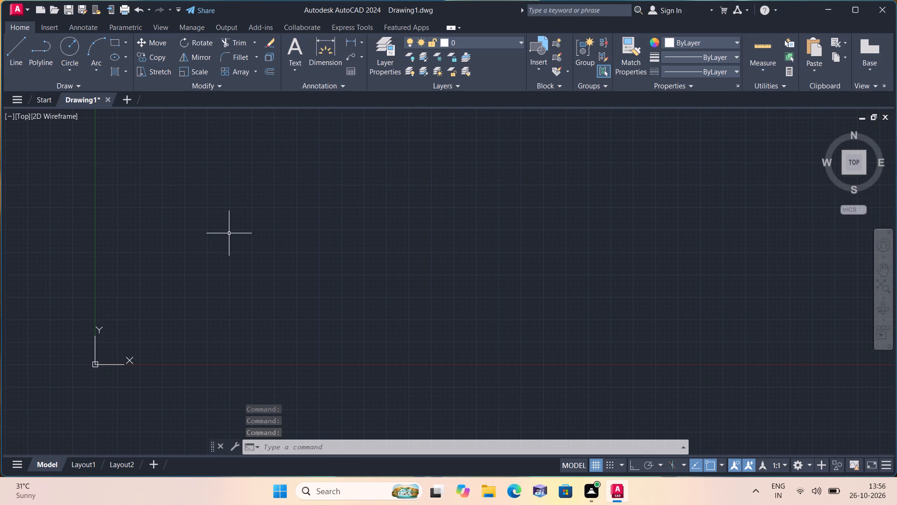
text(lim)
key(space)
text(0,0)
key(space)
text(1000)
text(,1000)
key(space)
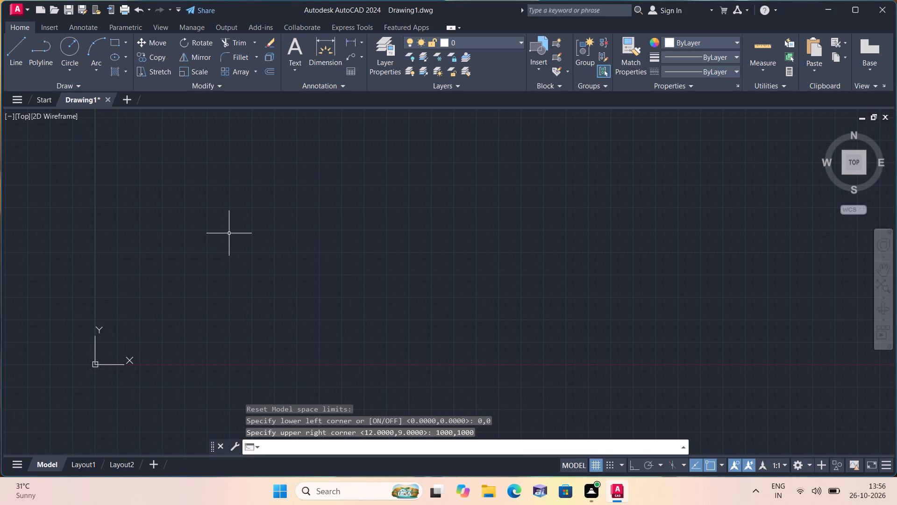
Set the drawing's length units to Engineering with a precision of 0'-0".
text(un)
key(space)
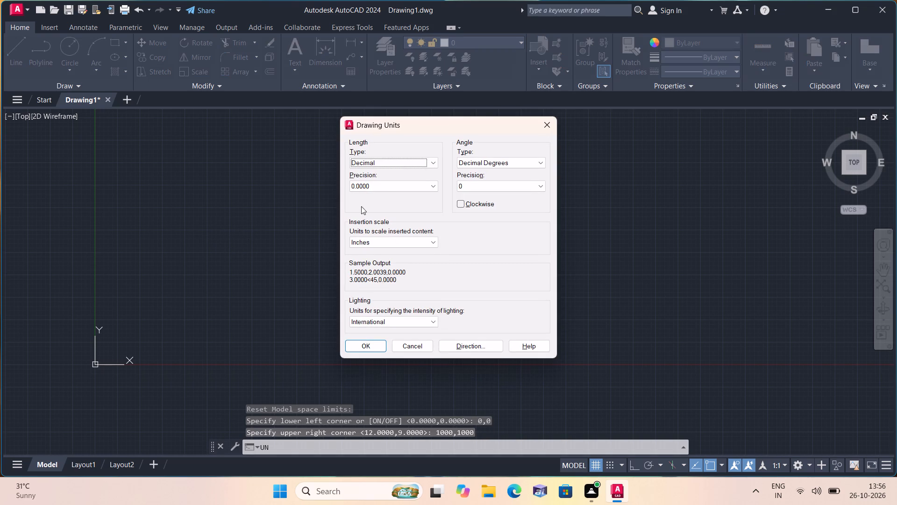
click(396, 160)
click(394, 190)
click(394, 189)
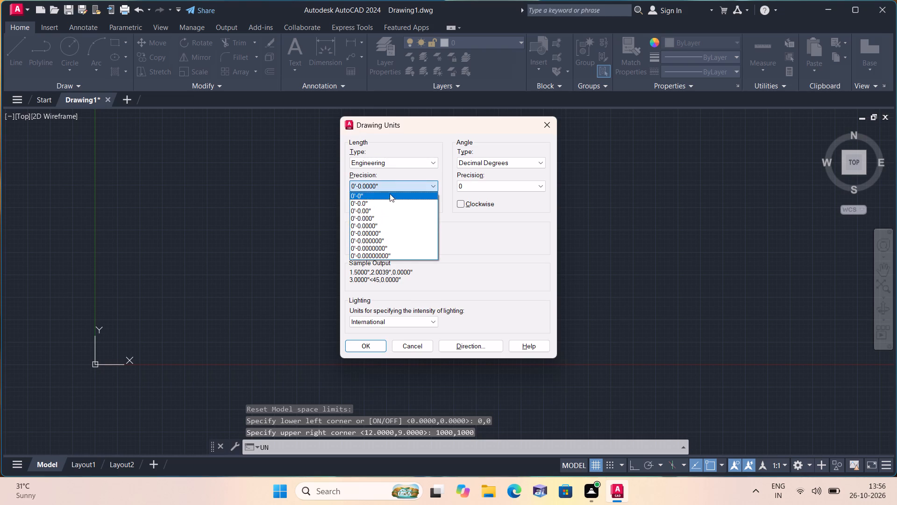
click(382, 198)
click(375, 348)
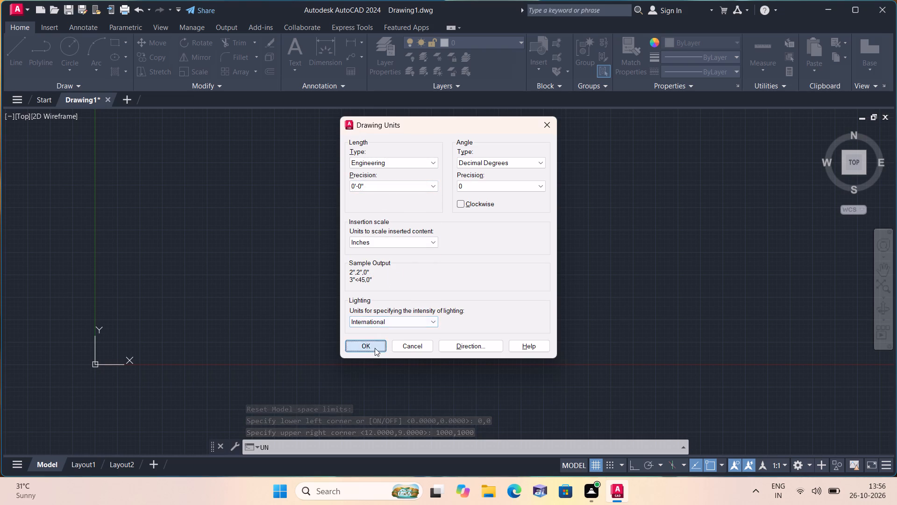
Modify the Standard dimension style to Engineering units with 0'-0" precision and make it the current style.
key(d)
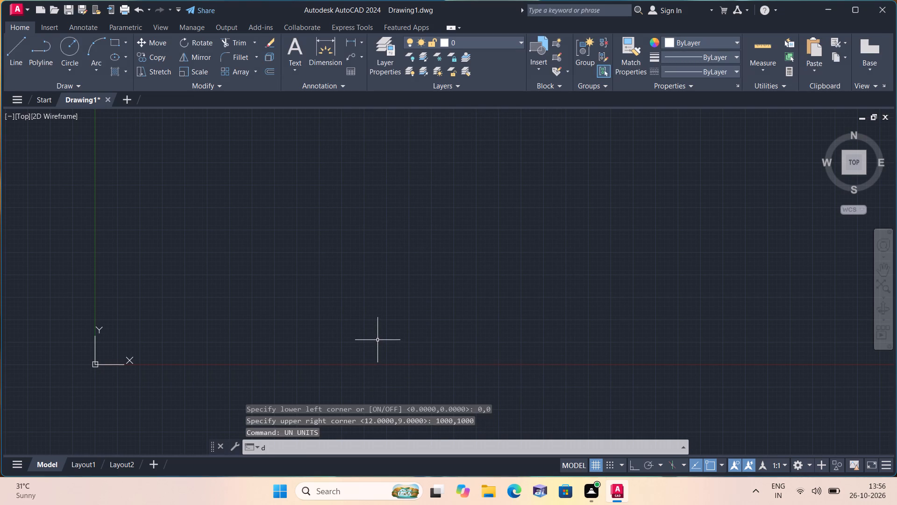
key(space)
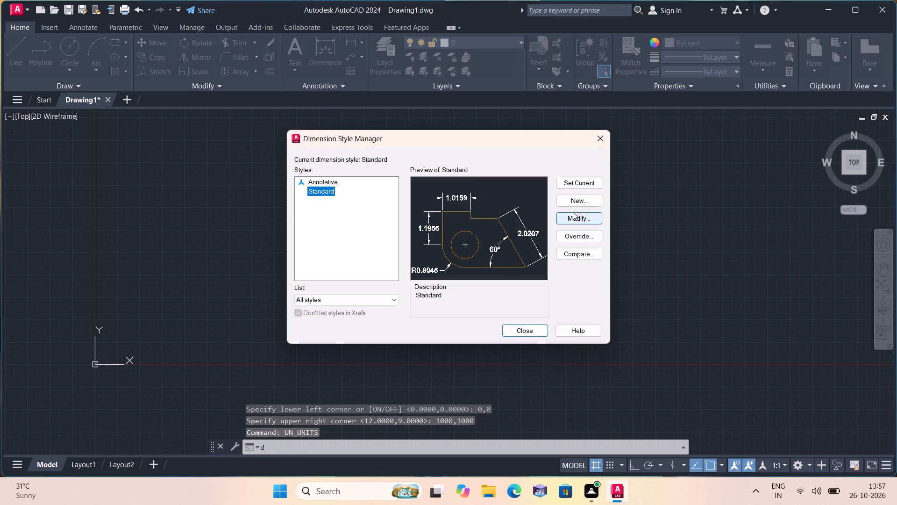
click(573, 216)
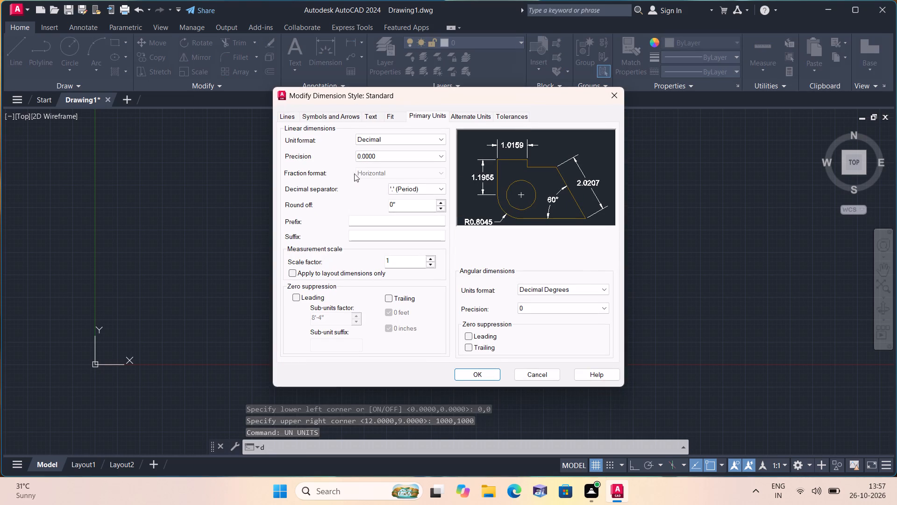
click(369, 138)
click(379, 162)
click(380, 154)
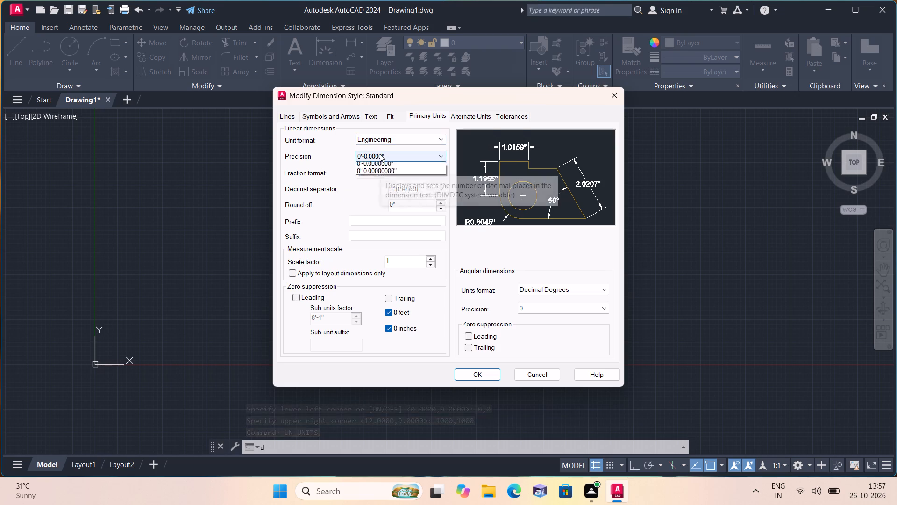
click(380, 165)
click(469, 372)
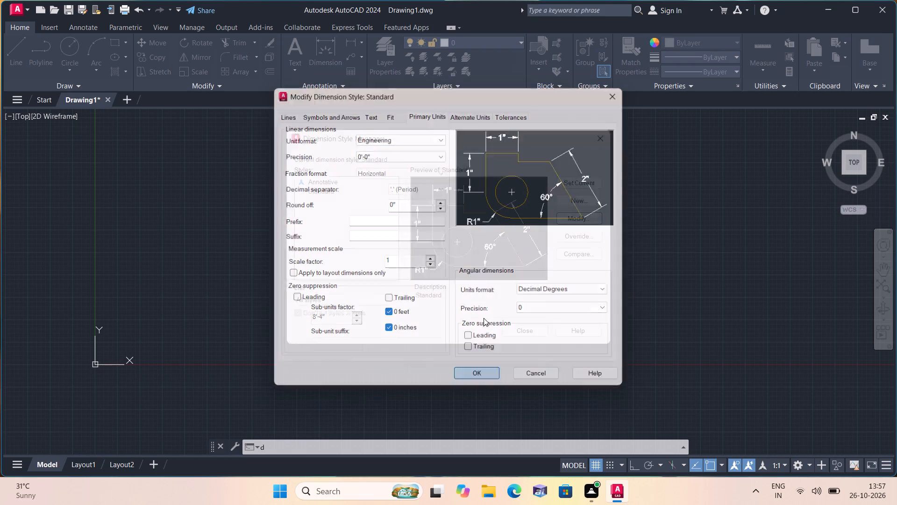
click(579, 182)
click(602, 139)
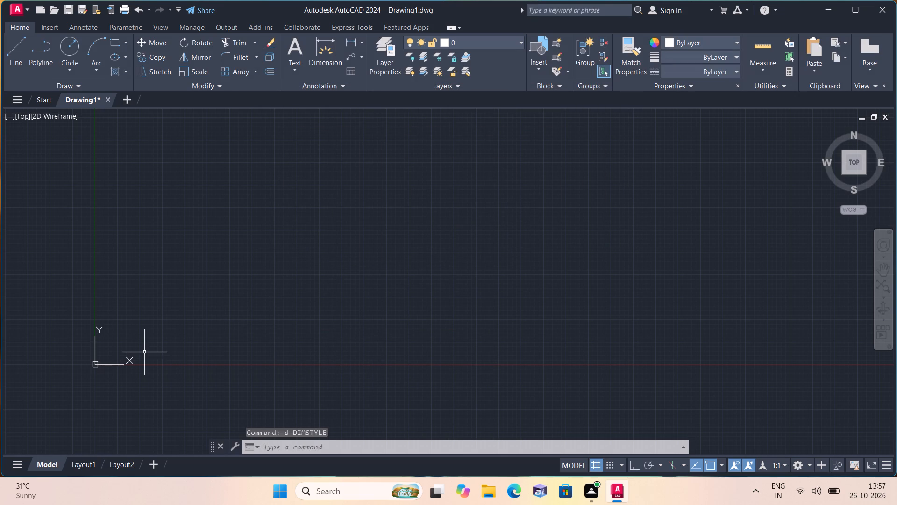
Draw one vertical and one horizontal construction line crossing each other near the origin.
key(x)
key(l)
key(space)
key(v)
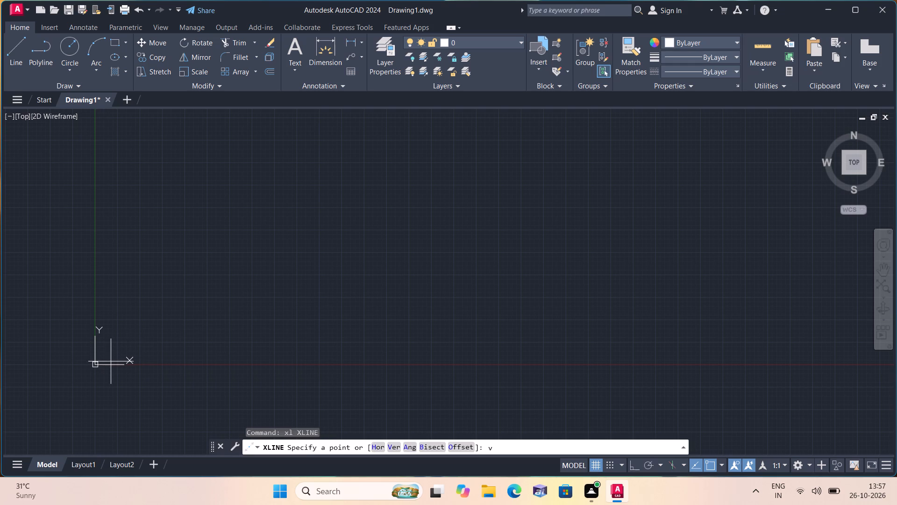
key(space)
click(354, 327)
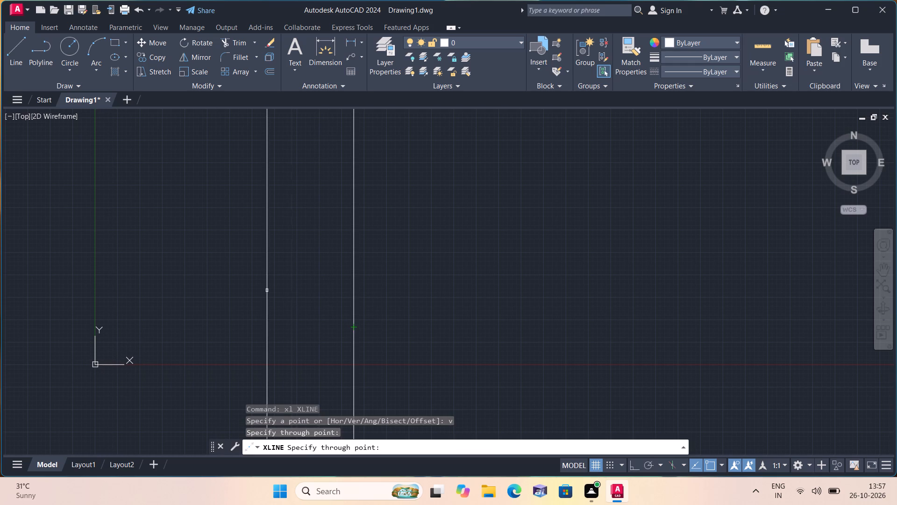
key(space)
key(space)
text(h)
key(space)
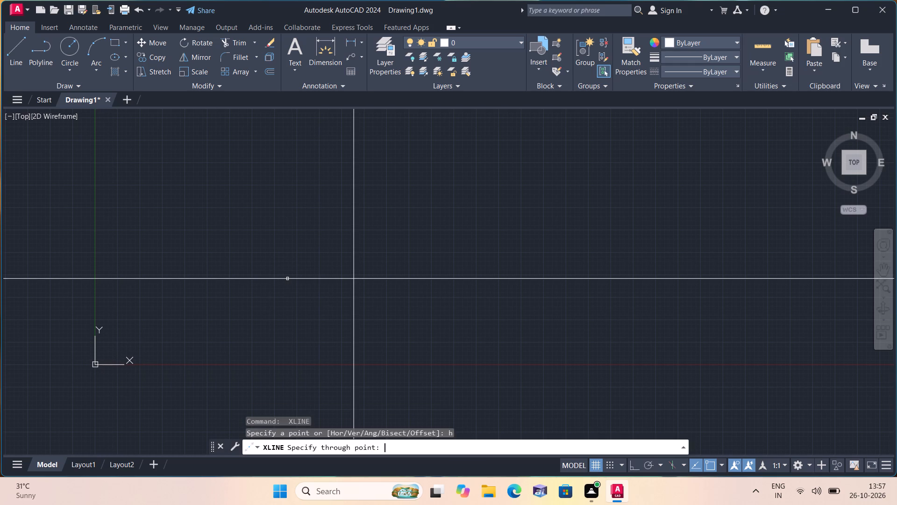
drag(301, 305, 301, 299)
key(space)
Trim the construction lines above and left of their intersection to form the plan's upper-left corner.
scroll(282, 207, down, 1)
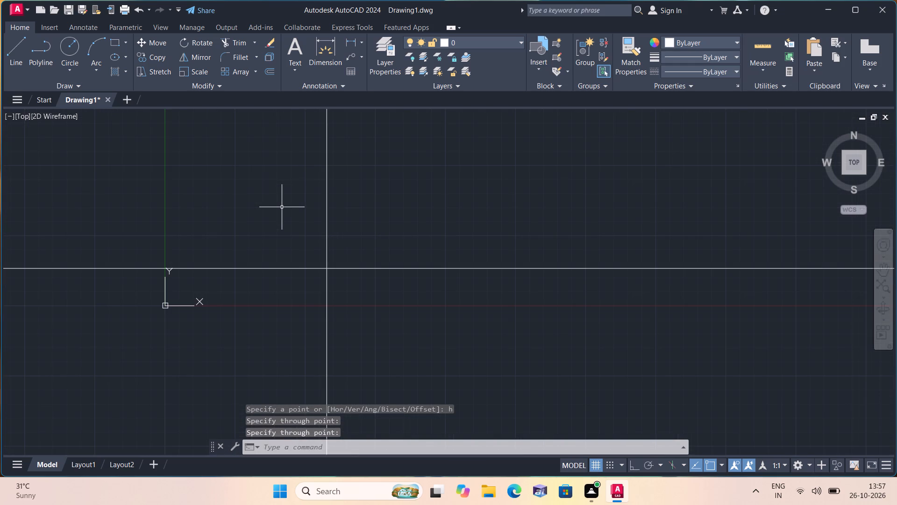
text(trim)
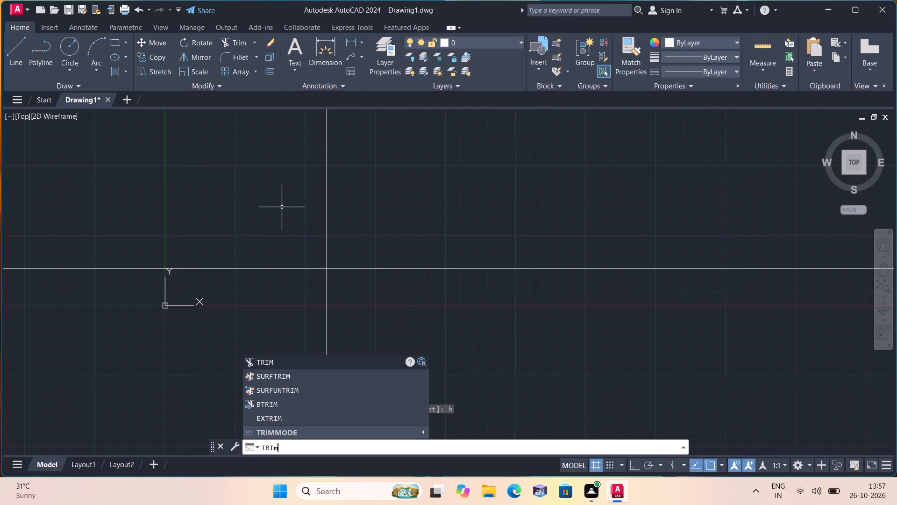
key(space)
drag(399, 169, 320, 245)
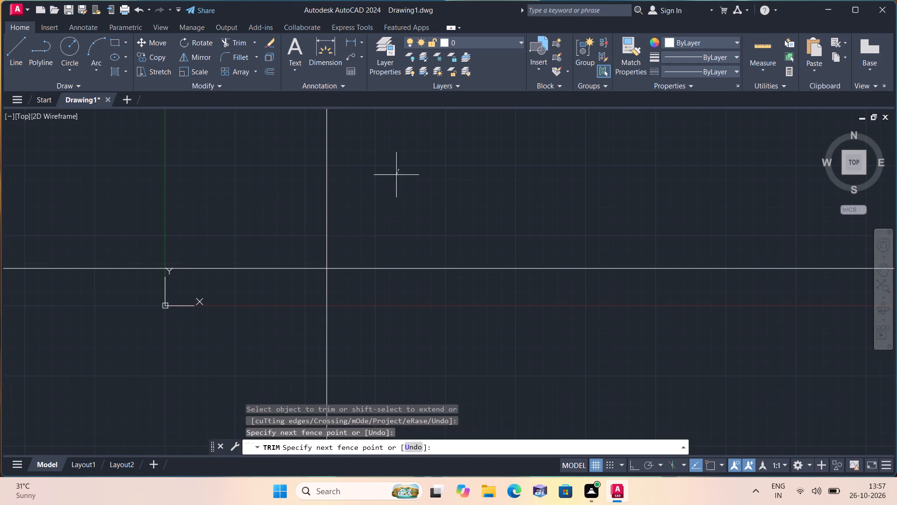
drag(320, 245, 268, 306)
key(space)
Offset the top and left outer wall lines 9" inward to give the exterior walls their thickness.
scroll(340, 316, down, 1)
middle_drag(309, 301, 252, 267)
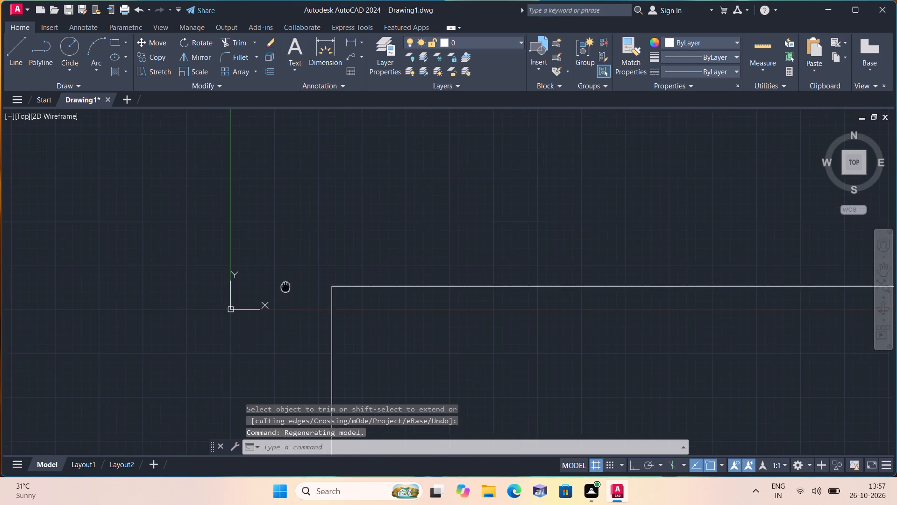
middle_drag(252, 267, 237, 256)
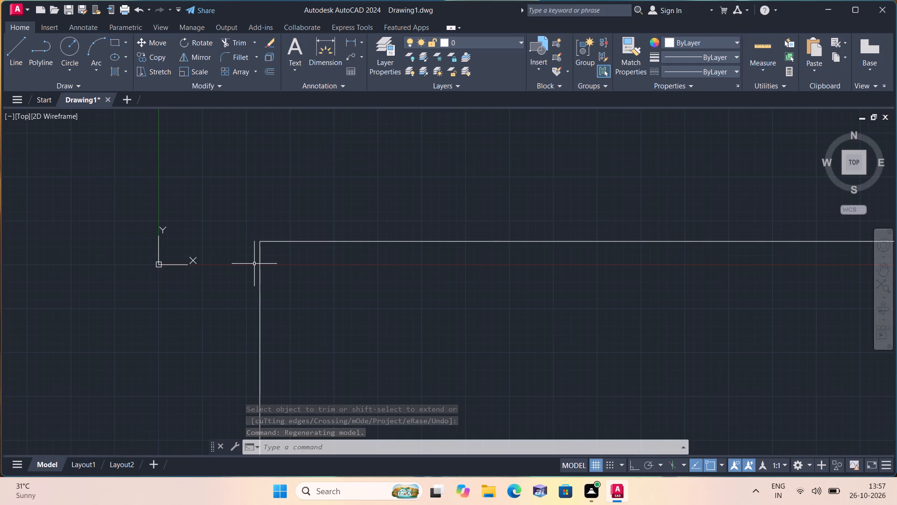
middle_drag(279, 265, 209, 236)
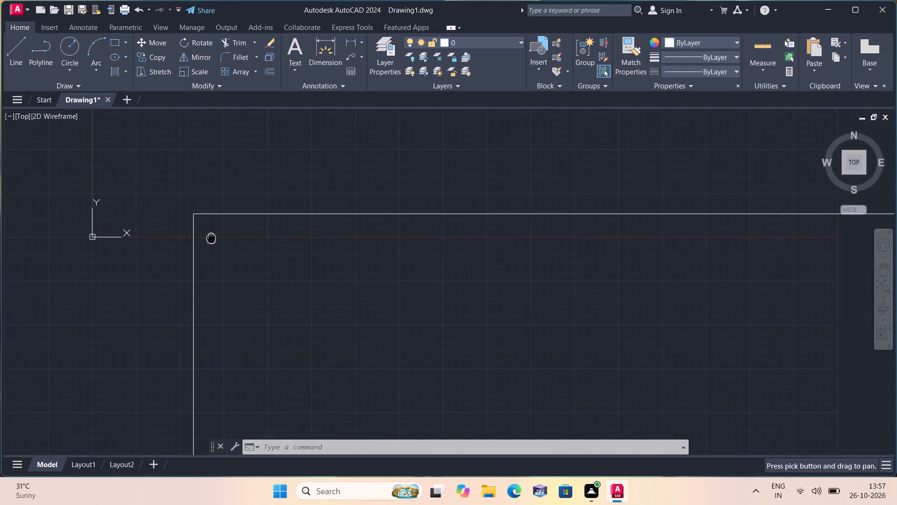
text(off)
key(space)
key(9)
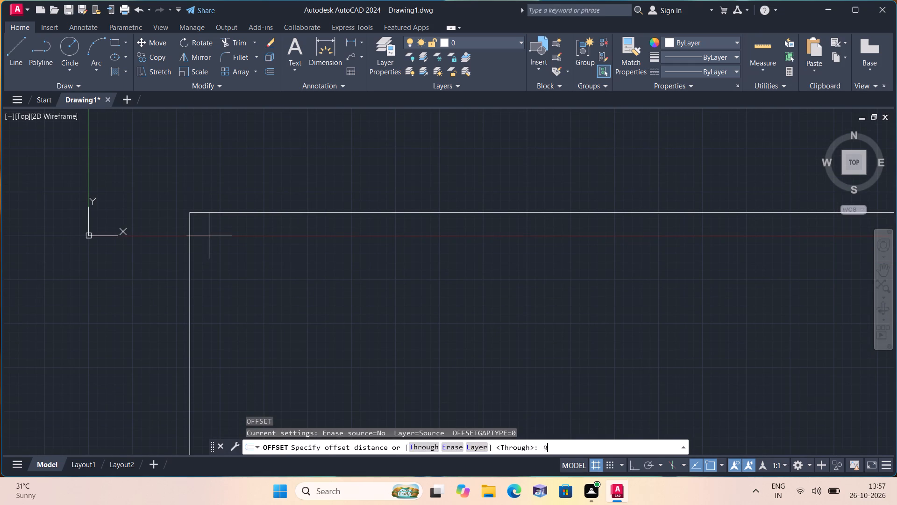
key(shift+quotedbl)
key(space)
click(250, 212)
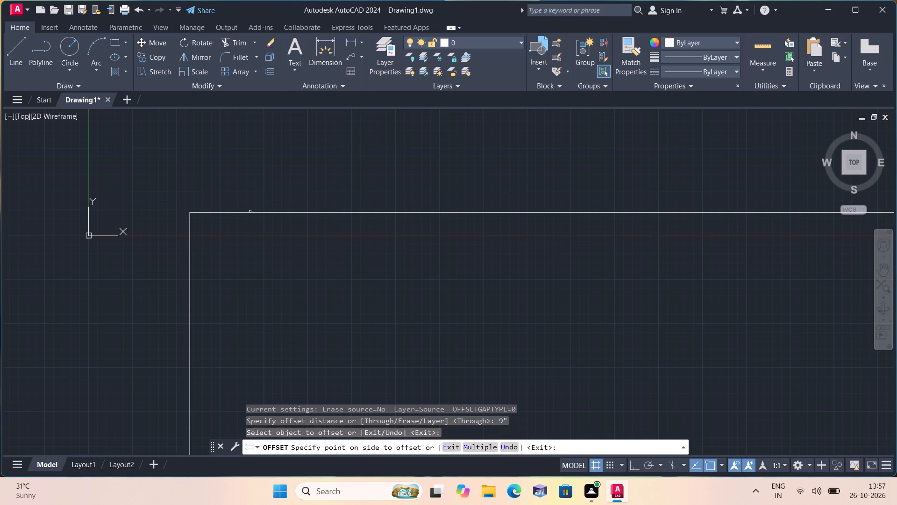
click(239, 270)
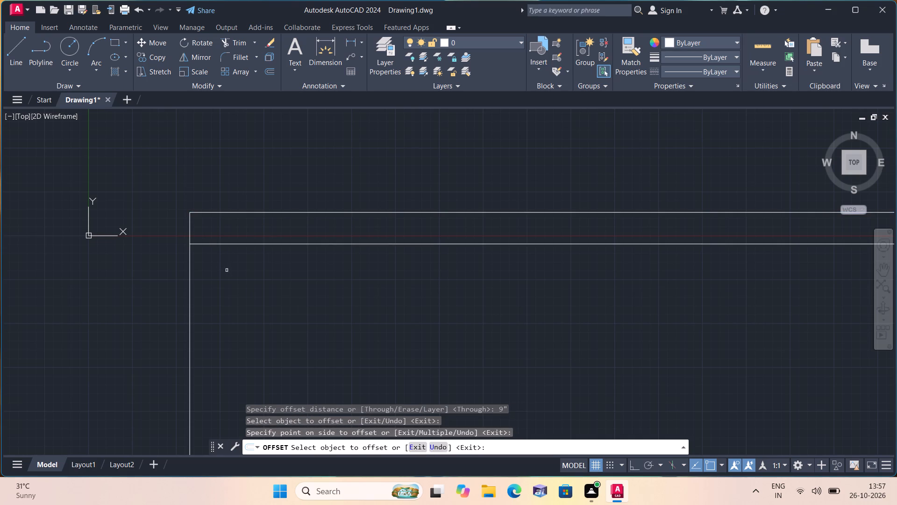
click(191, 228)
click(269, 238)
scroll(269, 238, down, 1)
scroll(348, 315, down, 1)
middle_drag(347, 315, 323, 295)
scroll(306, 281, down, 1)
middle_drag(351, 303, 279, 215)
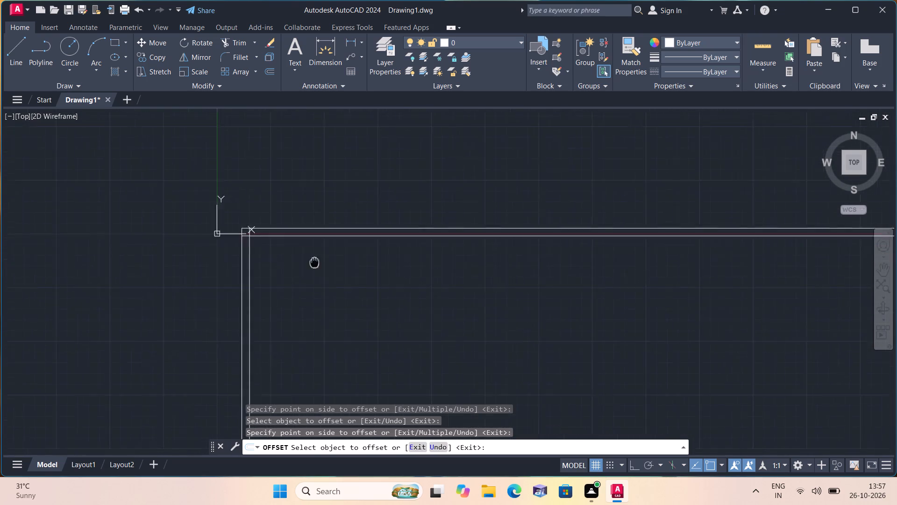
middle_drag(279, 215, 247, 188)
key(space)
Offset the inner line of the left wall 10' to the right for the first room's width.
key(space)
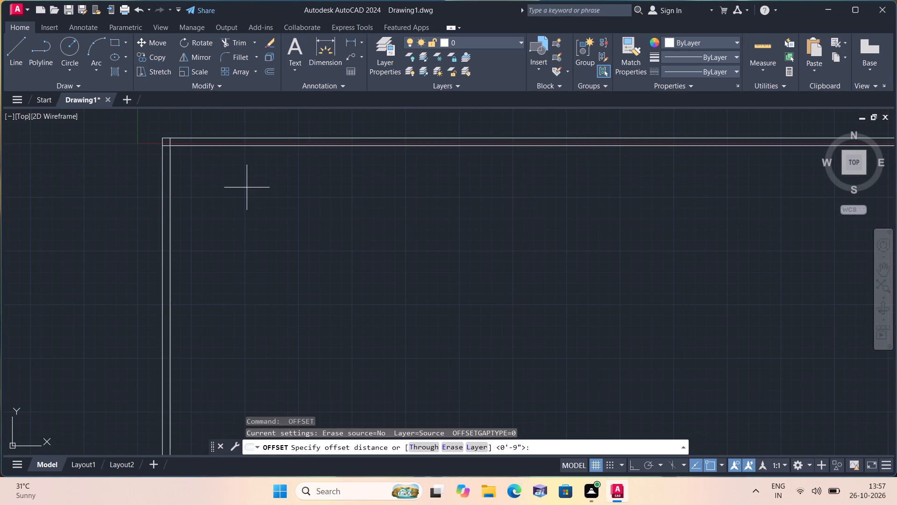
text(10')
key(space)
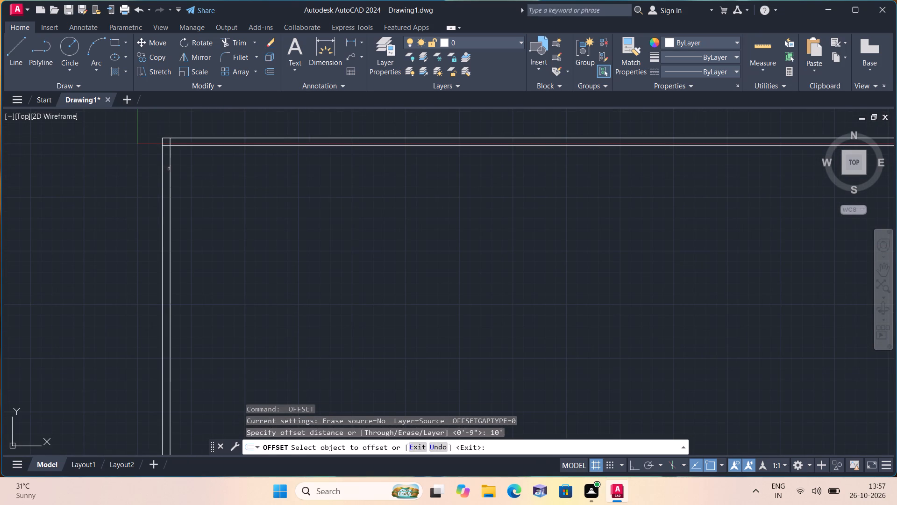
click(171, 170)
click(218, 178)
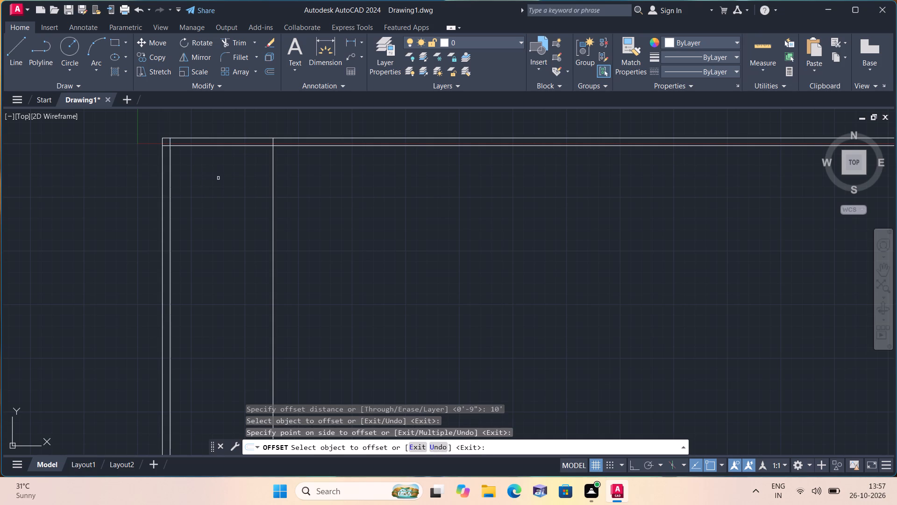
key(space)
Offset the new vertical partition line 9" to the right to give that wall its thickness.
key(space)
text(9")
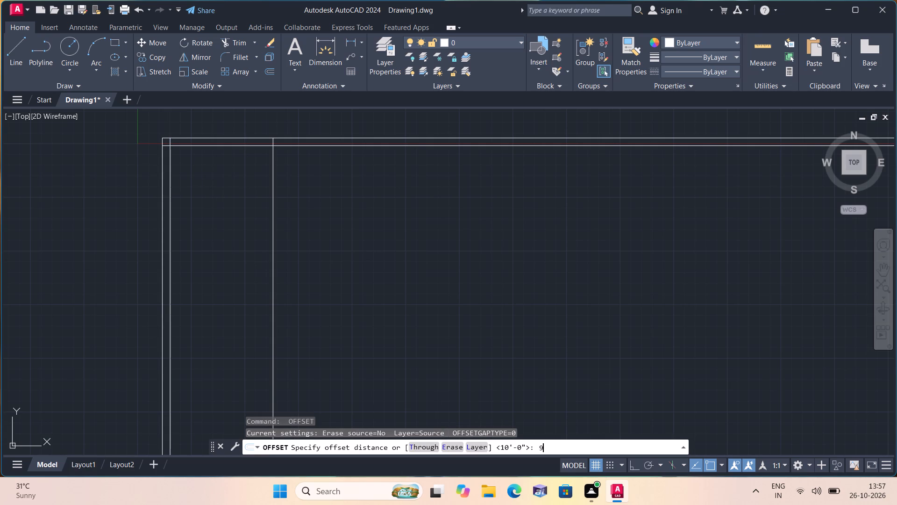
key(space)
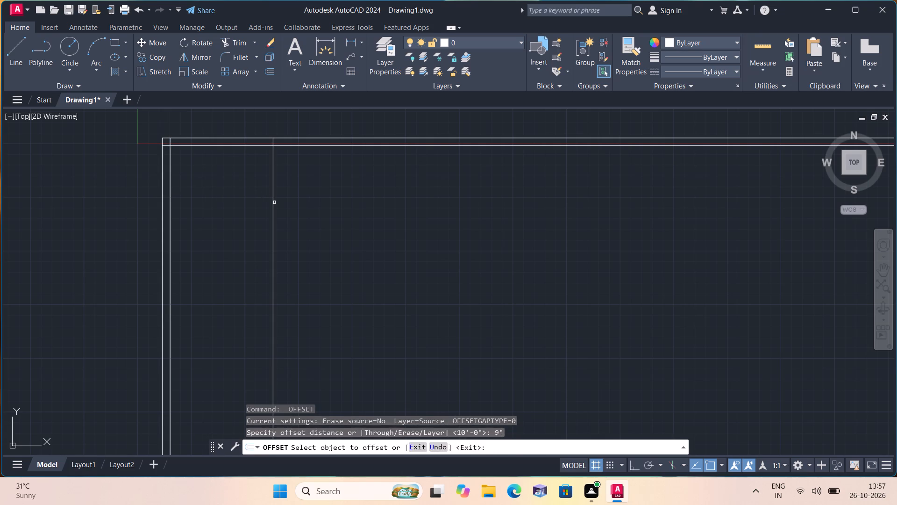
click(274, 202)
click(292, 203)
key(space)
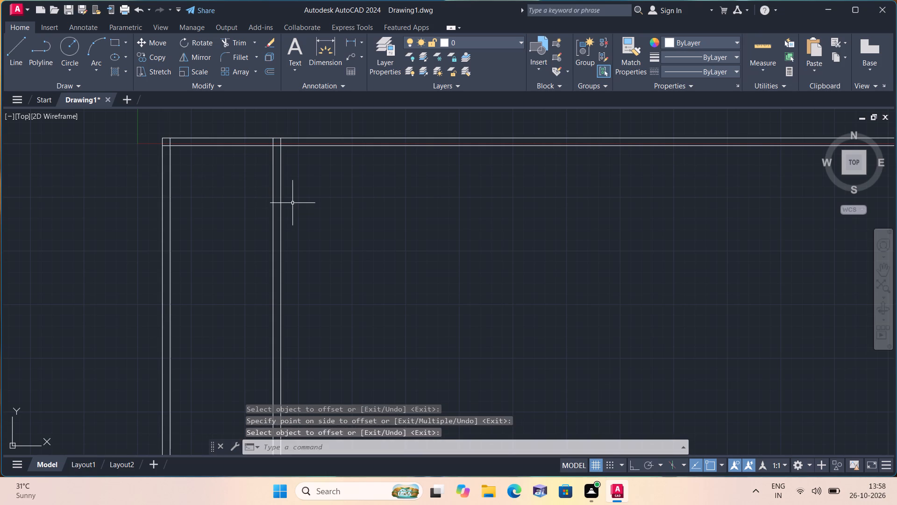
Offset the right line of the first interior partition 5' to the right for the middle bay's width.
key(space)
text(5')
key(space)
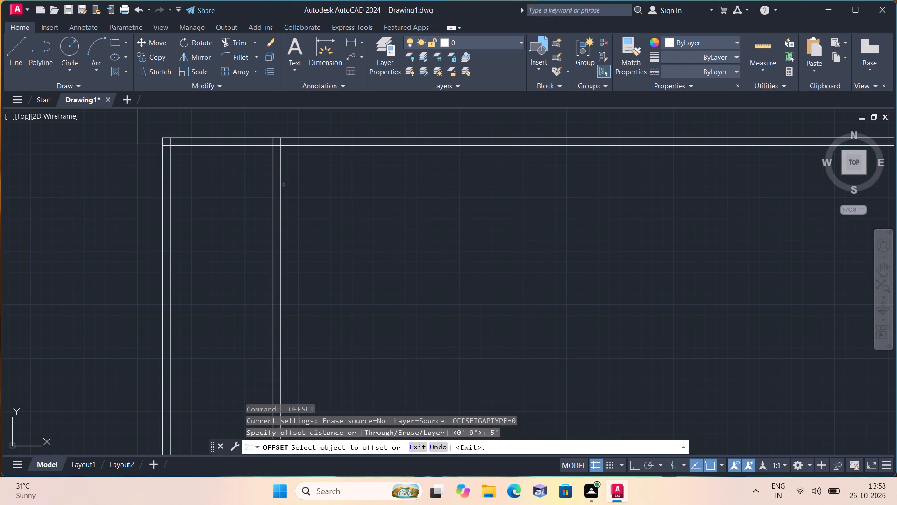
click(280, 182)
click(329, 192)
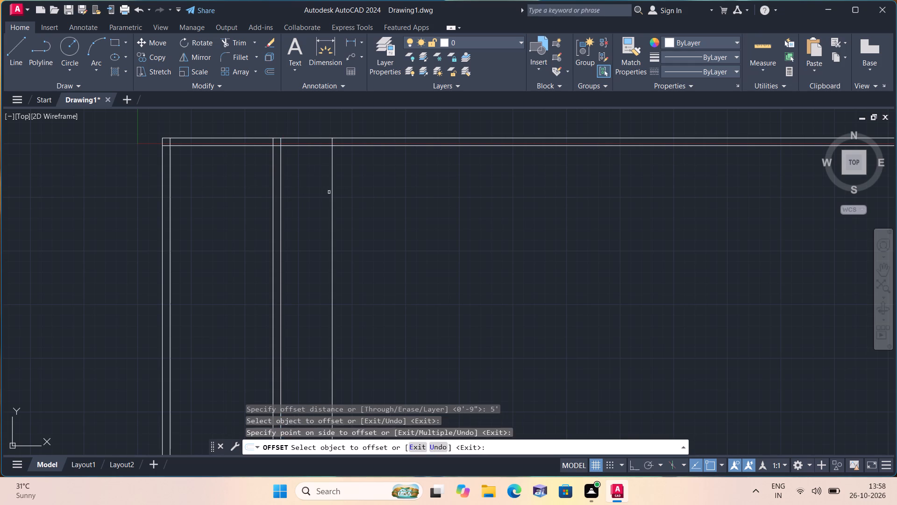
key(space)
Offset the new vertical line at the middle bay's right side 9" to the right for the second partition's thickness.
key(space)
text(9")
key(space)
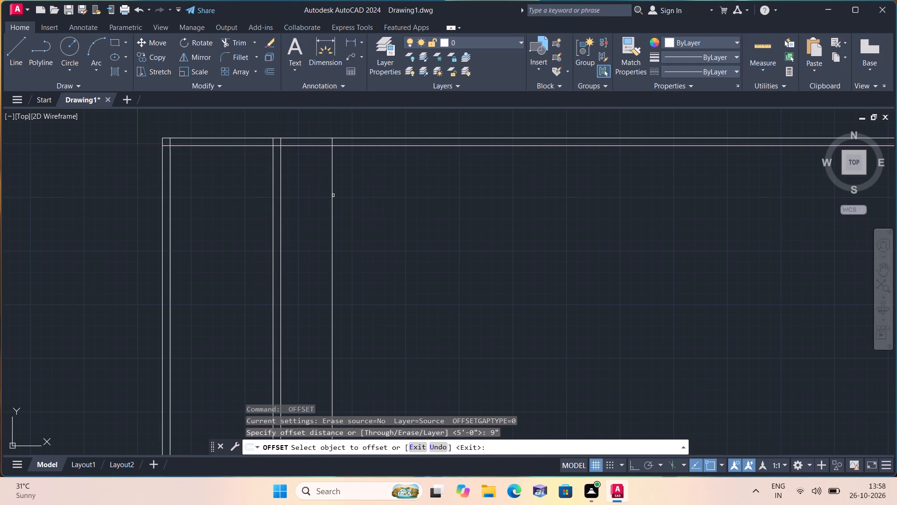
click(333, 195)
click(380, 208)
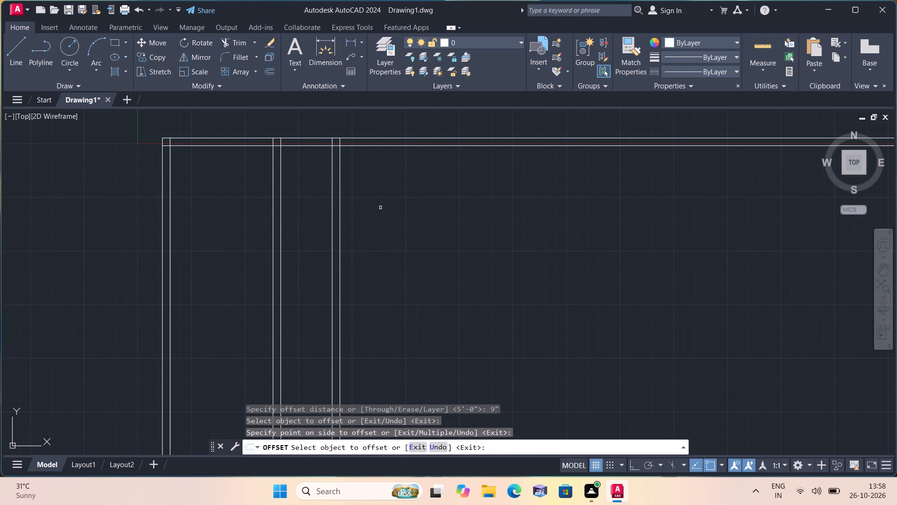
key(space)
Offset the right line of the second partition 12' to the right for the right-hand room's width.
key(space)
text(12')
key(space)
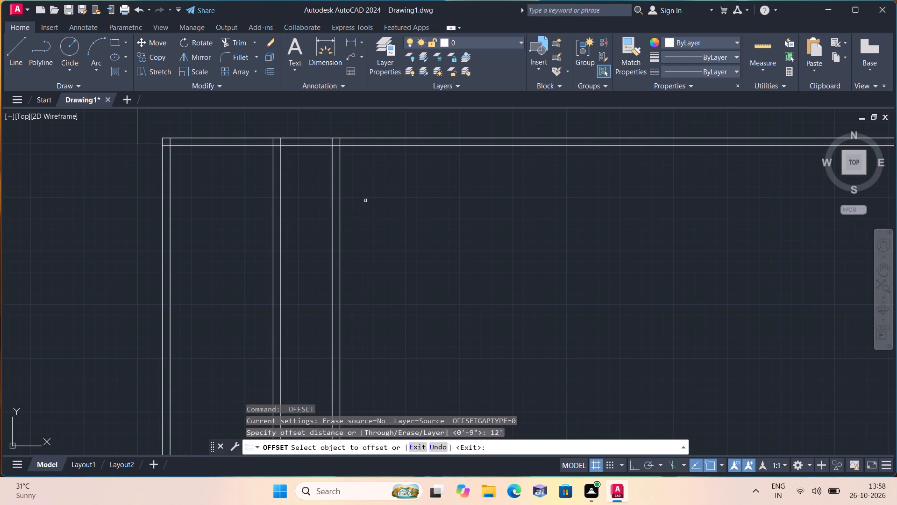
click(338, 173)
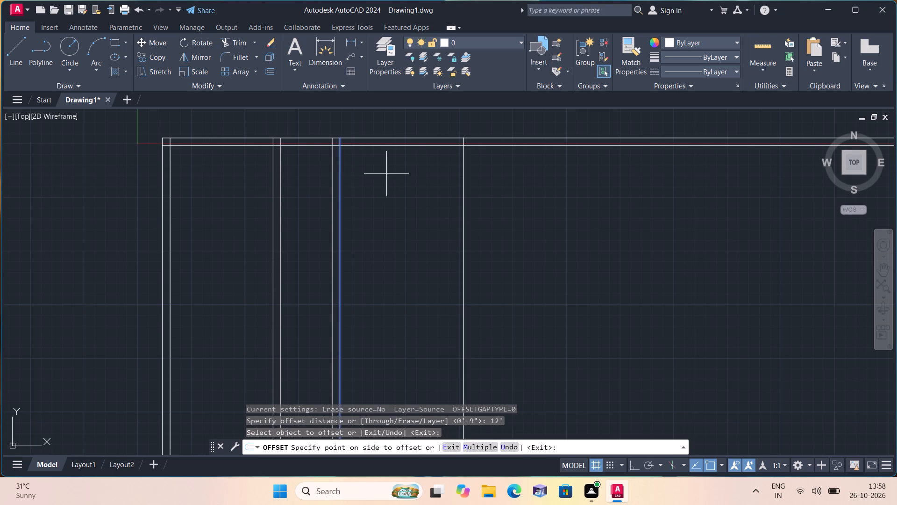
click(396, 174)
key(space)
Offset the new rightmost vertical line 9" to the right to give the right exterior wall its thickness.
key(space)
text(9")
key(space)
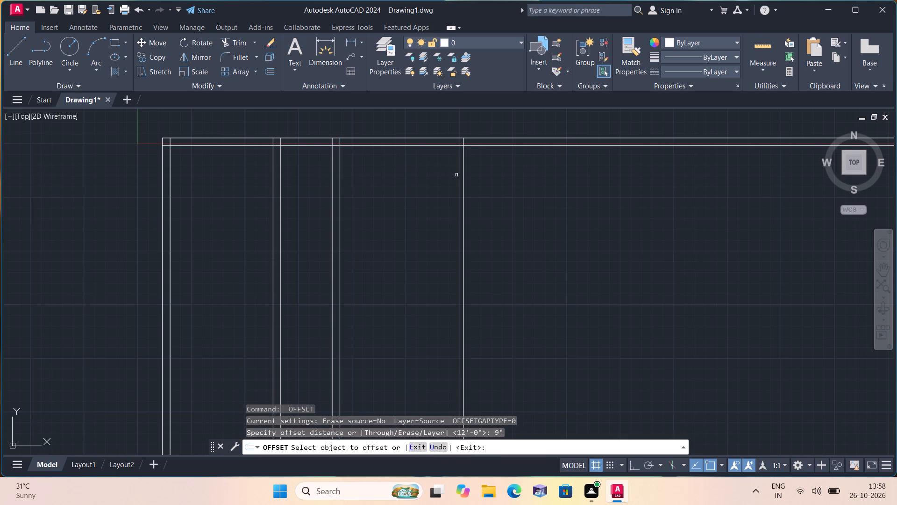
click(463, 178)
click(503, 182)
key(space)
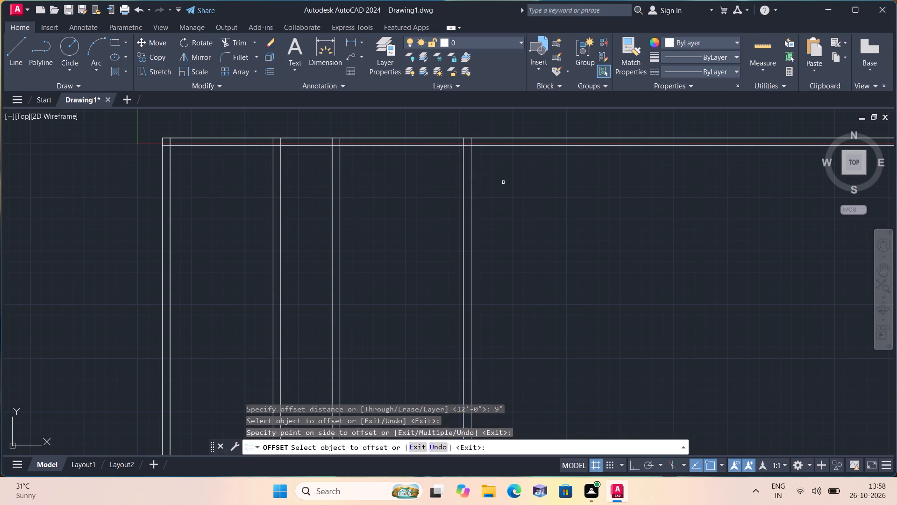
Trim the top wall lines beyond the right exterior wall and the overlapping inner line ends at the upper-right corner.
text(trim)
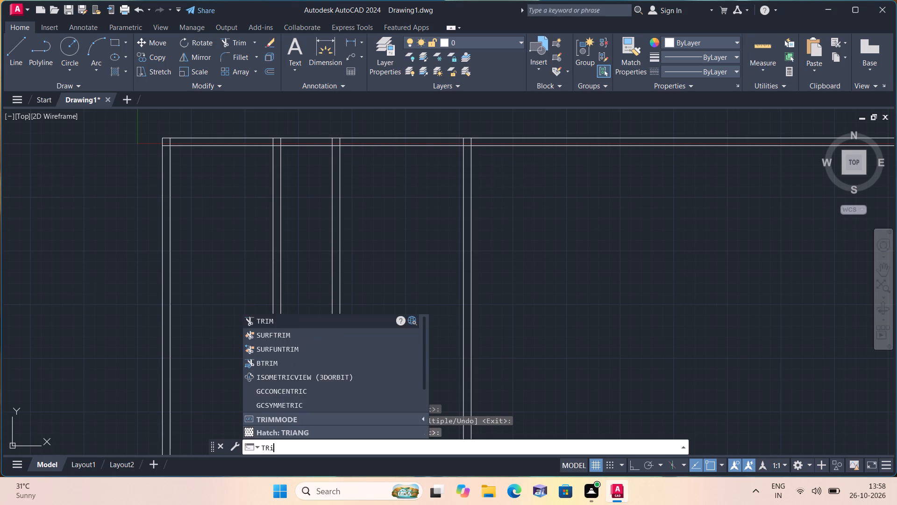
key(space)
scroll(513, 178, down, 1)
drag(529, 137, 543, 190)
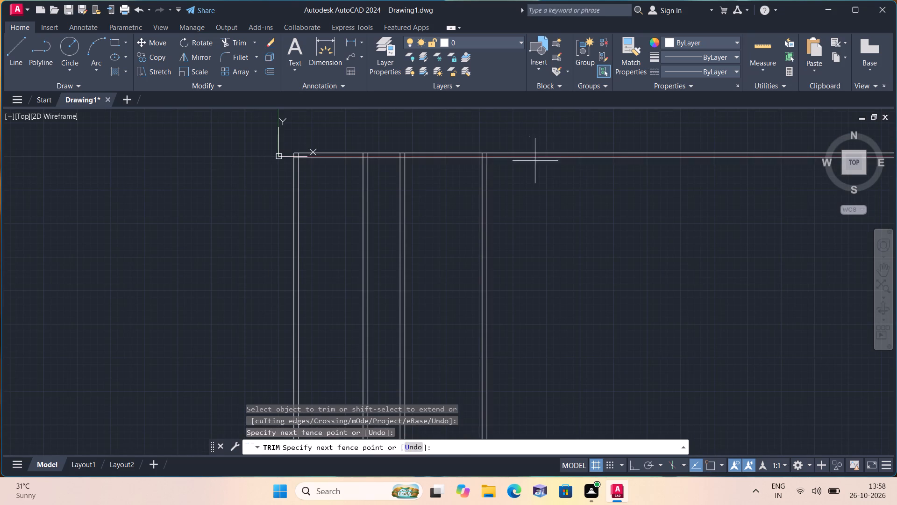
drag(543, 190, 548, 208)
scroll(480, 156, up, 4)
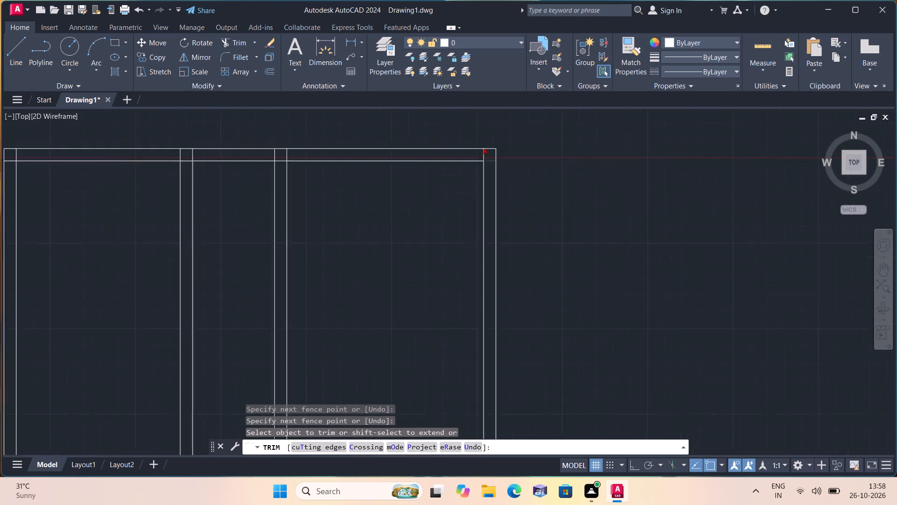
scroll(486, 158, up, 1)
drag(473, 151, 513, 180)
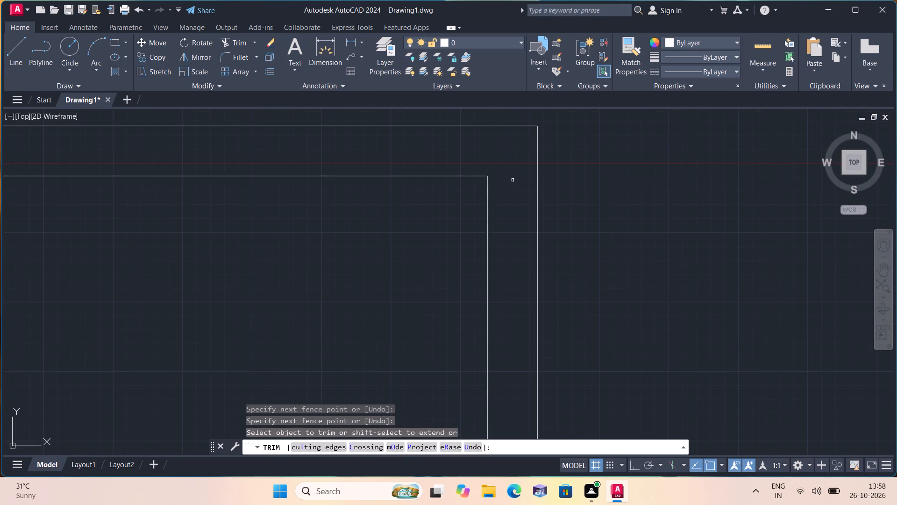
Trim both partitions' line ends inside the top wall, and the inner top wall line across each partition's thickness.
scroll(505, 171, down, 3)
scroll(194, 164, up, 1)
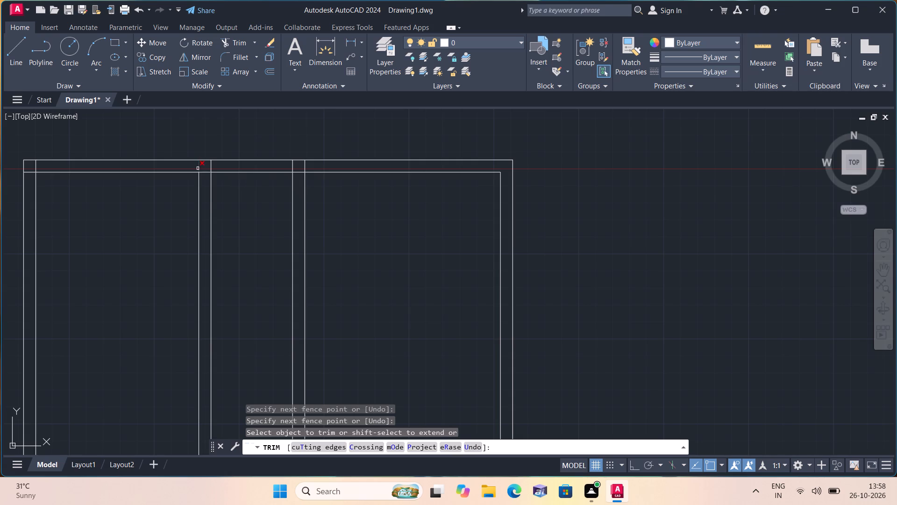
scroll(194, 164, up, 2)
click(181, 167)
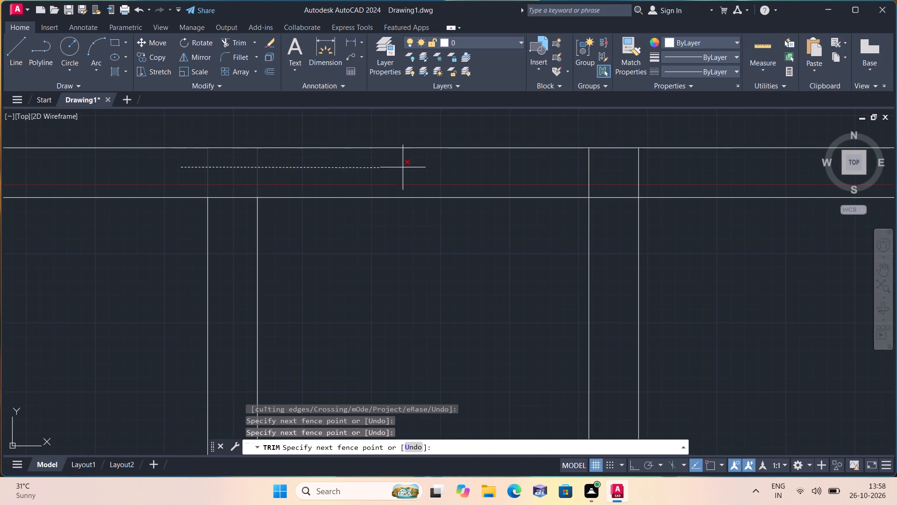
scroll(511, 164, down, 2)
click(581, 163)
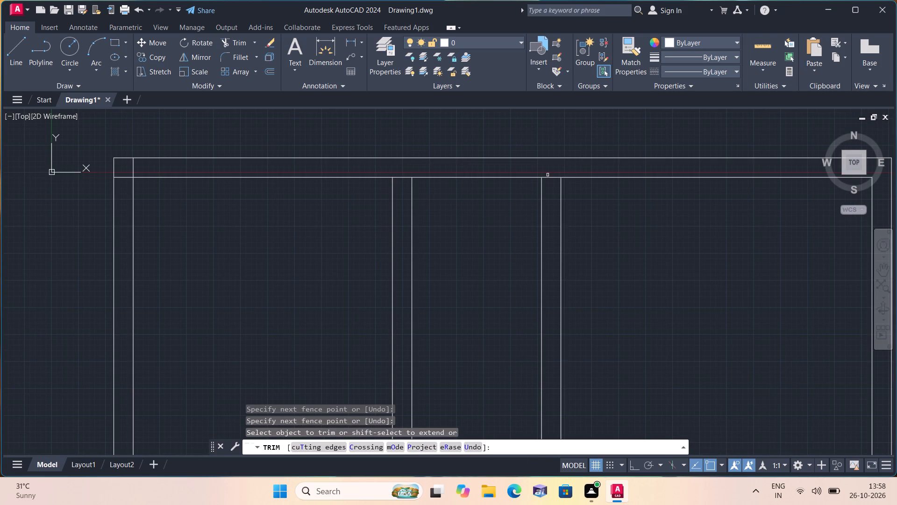
click(548, 175)
click(548, 181)
scroll(472, 168, up, 1)
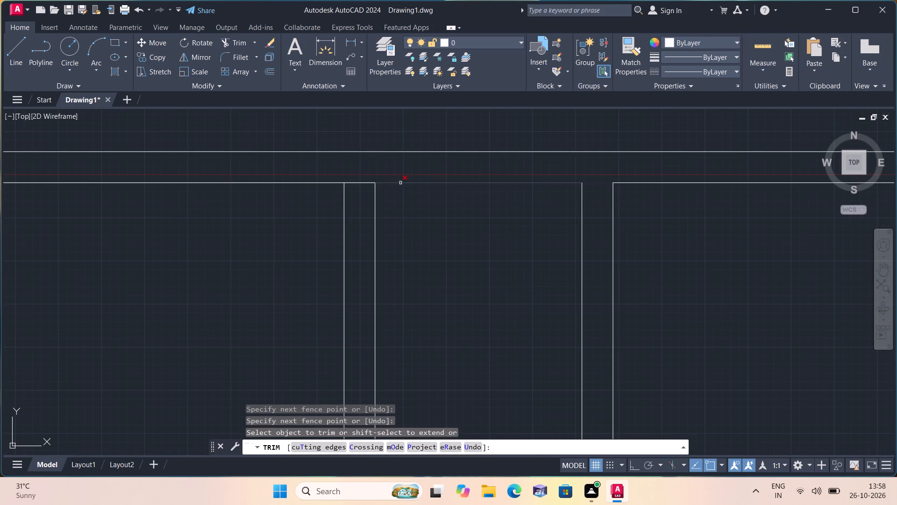
click(368, 182)
Trim the overlapping inner wall line ends inside the plan's upper-left corner.
scroll(368, 182, down, 3)
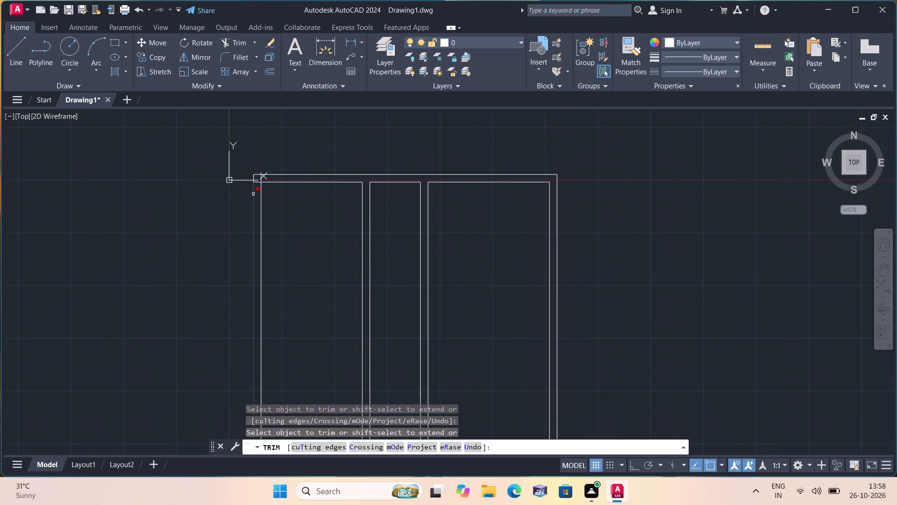
scroll(253, 182, up, 5)
drag(260, 188, 320, 145)
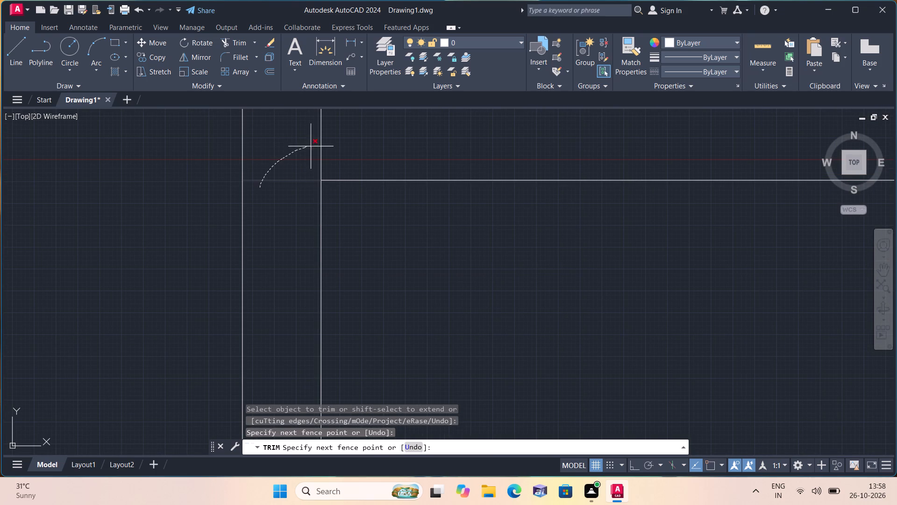
drag(320, 145, 331, 145)
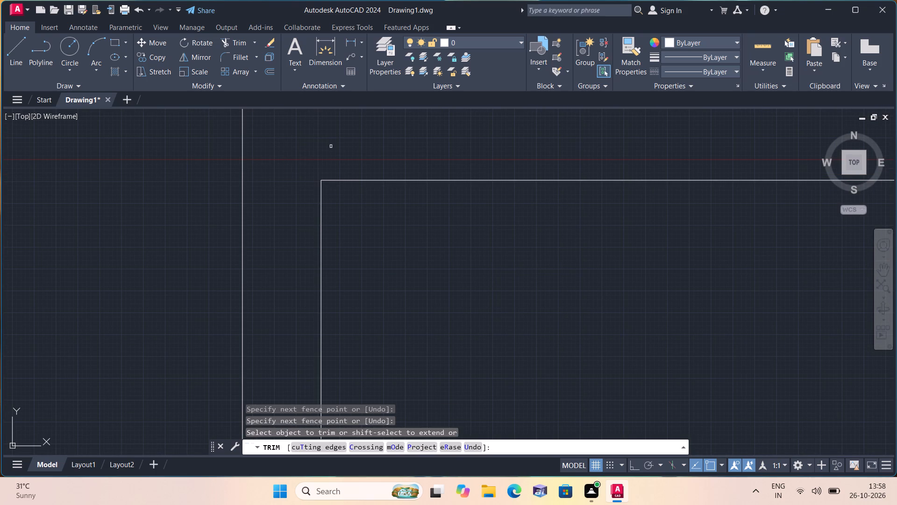
key(space)
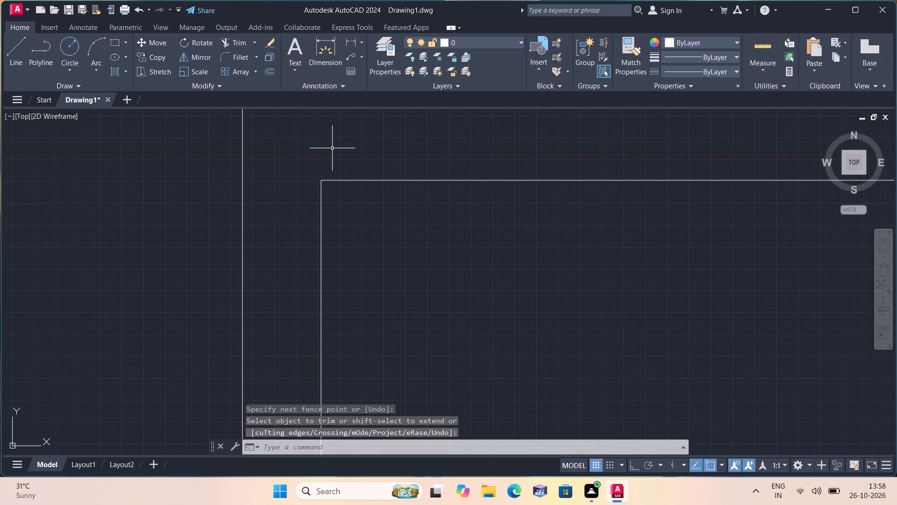
Offset the inner top wall lines of the left and right rooms 11' downward for the rooms' depth.
scroll(451, 249, down, 1)
middle_drag(451, 249, 319, 180)
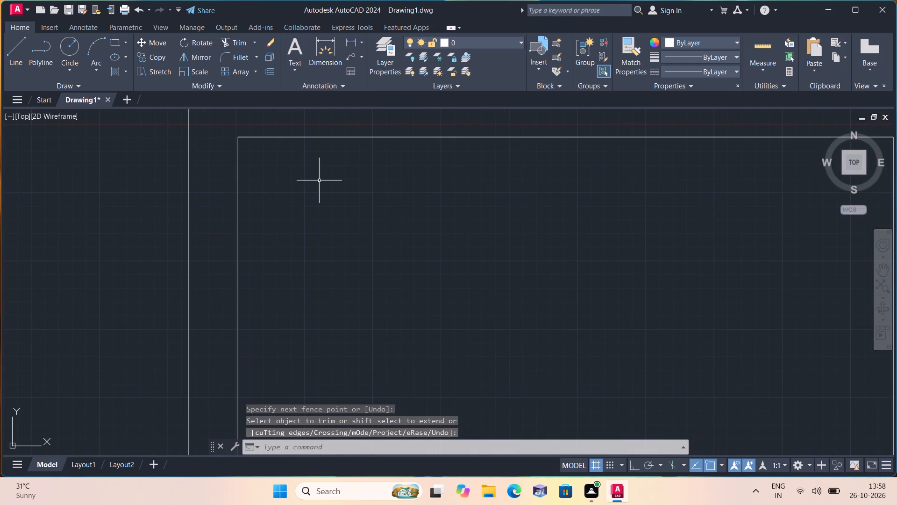
text(off)
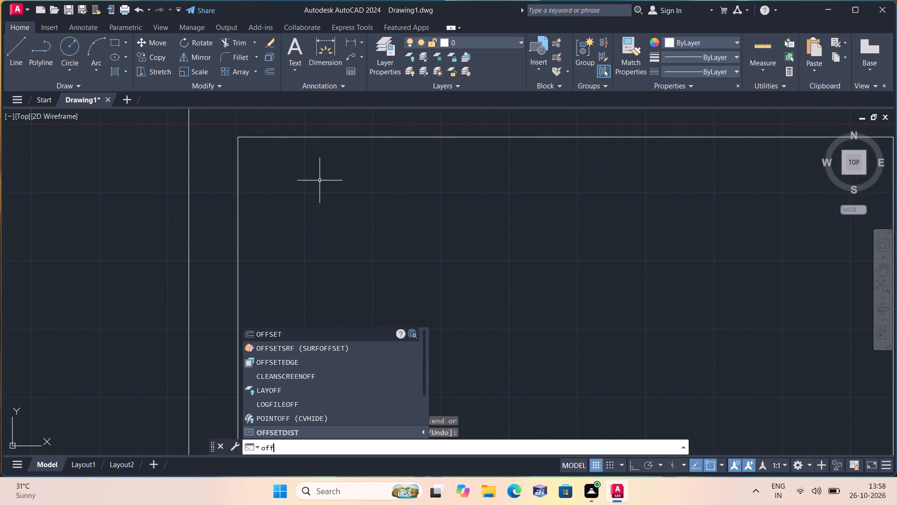
key(space)
text(11')
scroll(324, 188, down, 2)
key(space)
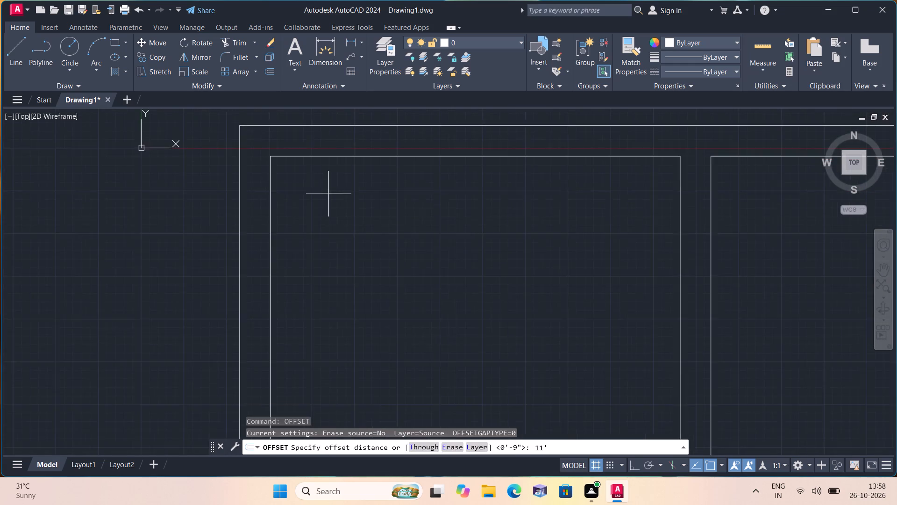
middle_drag(382, 222, 353, 218)
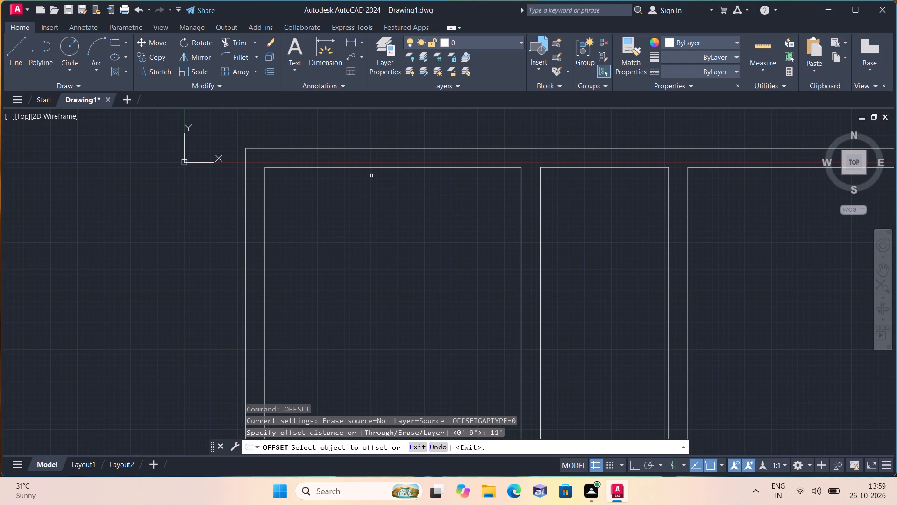
click(370, 167)
click(406, 252)
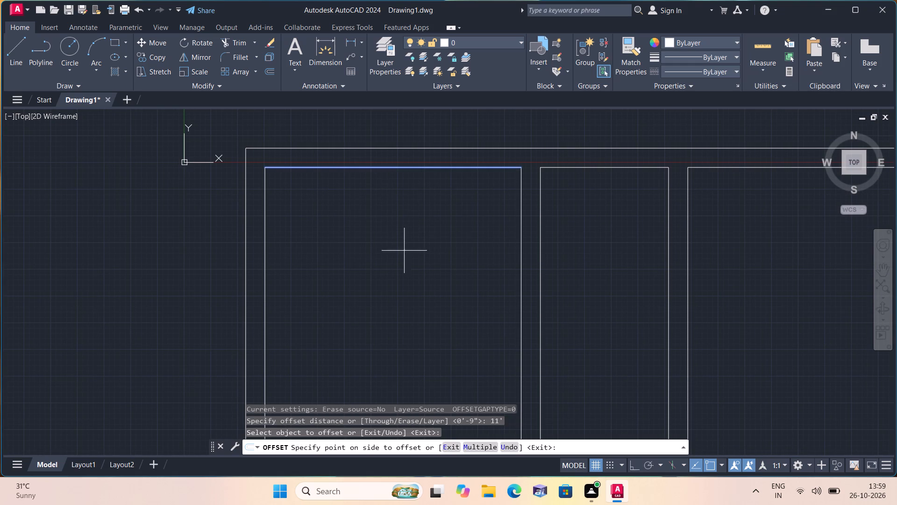
scroll(412, 257, down, 2)
middle_drag(404, 255, 313, 197)
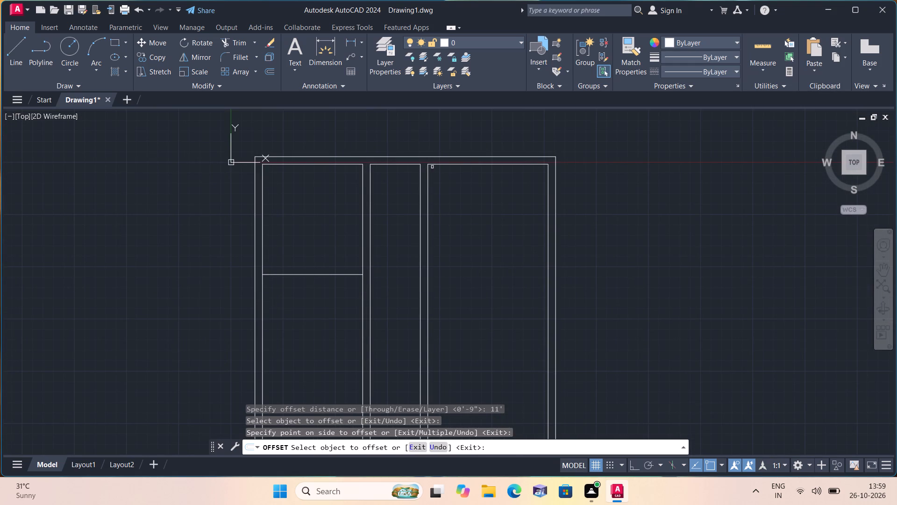
click(435, 165)
click(463, 233)
key(space)
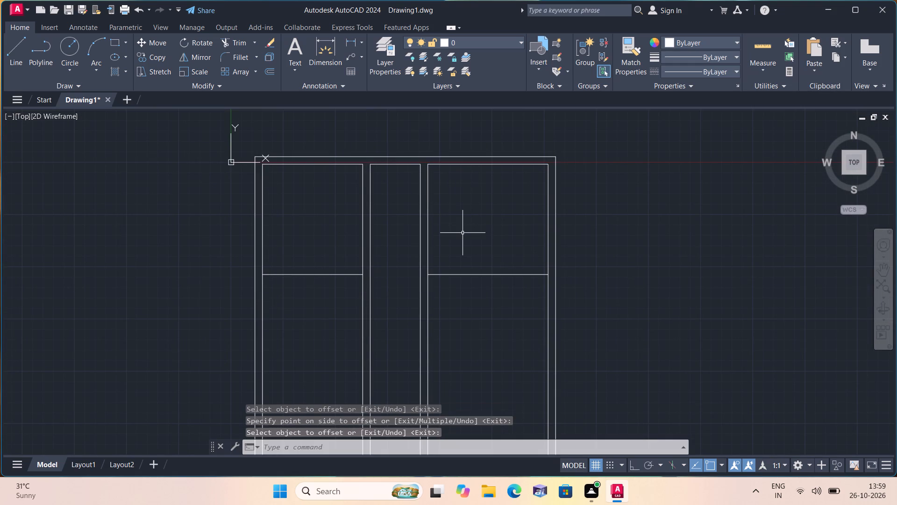
Offset the lower boundary lines of the right and left rooms 9" downward to form their cross walls.
key(space)
text(9")
key(space)
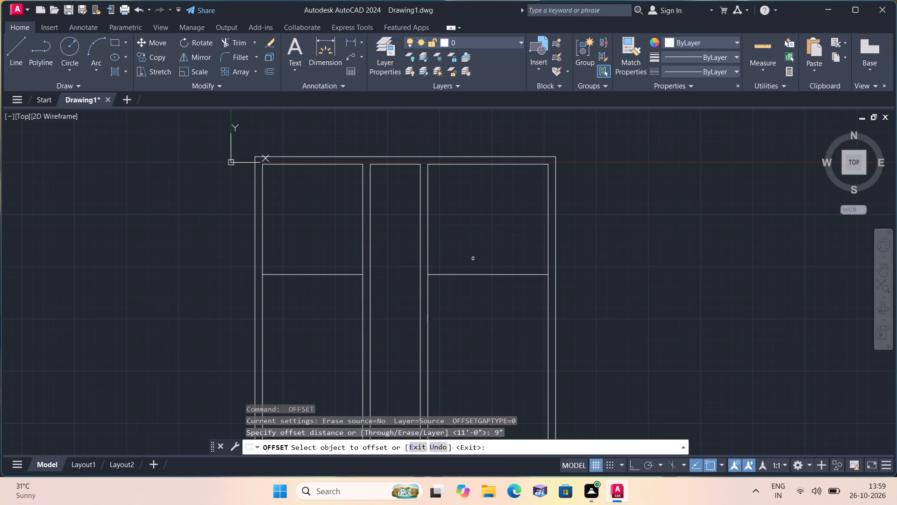
click(480, 274)
click(467, 317)
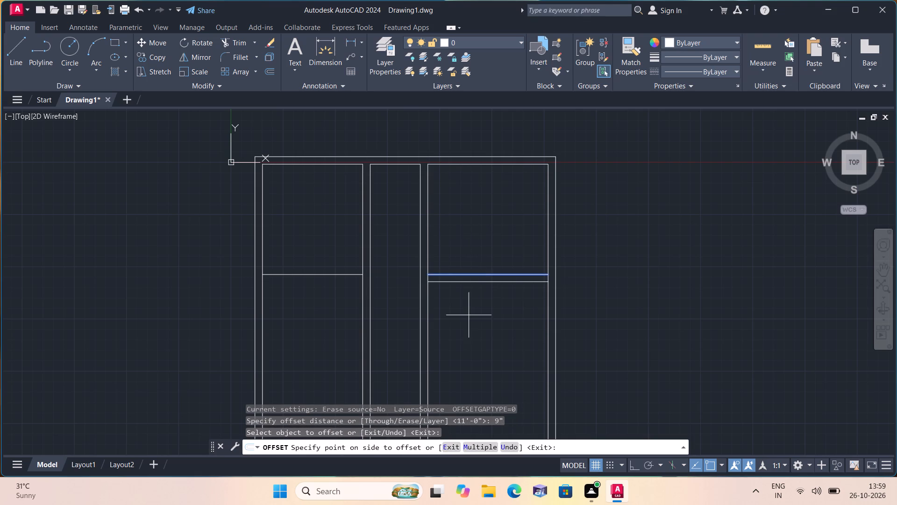
click(358, 275)
click(350, 324)
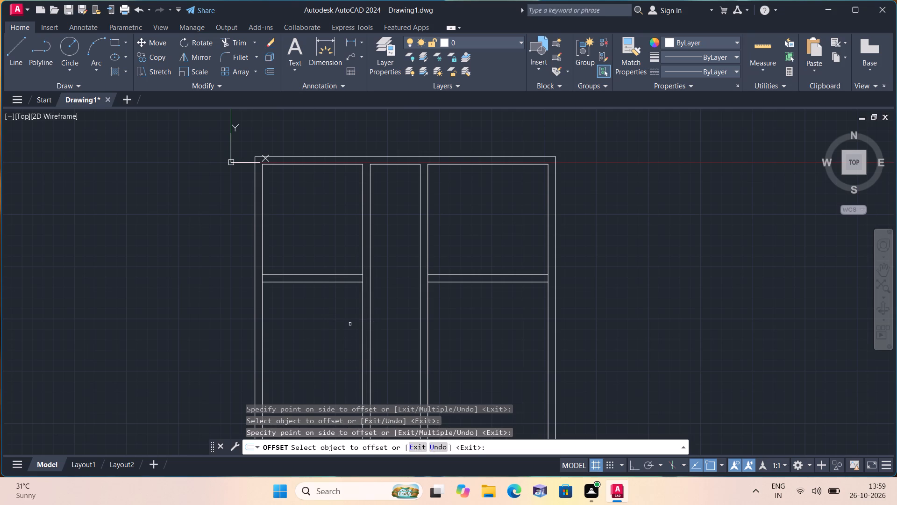
key(space)
Offset the inner top wall line of the narrow middle bay 7' downward for that room's depth.
key(space)
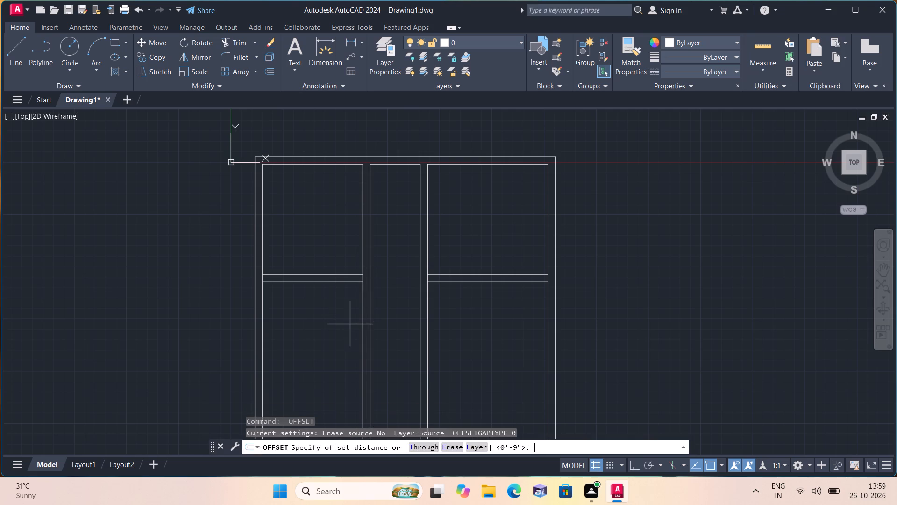
text(7')
key(space)
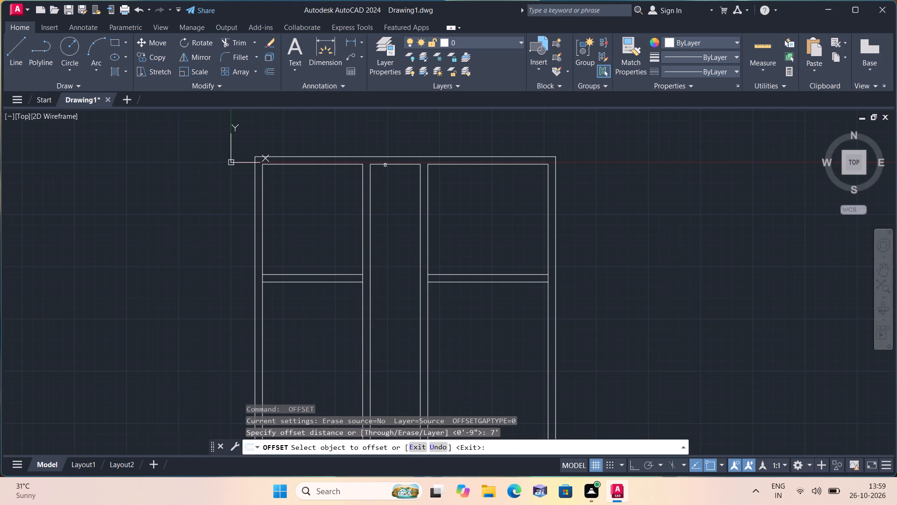
click(386, 165)
click(386, 229)
key(space)
key(space)
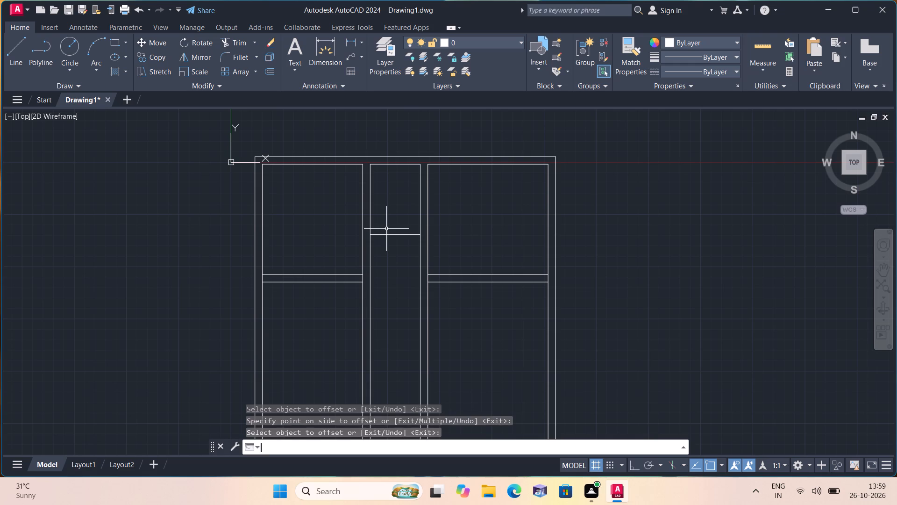
Offset the middle bay's cross line 4.5" downward to form its partition wall.
text(4.5")
key(space)
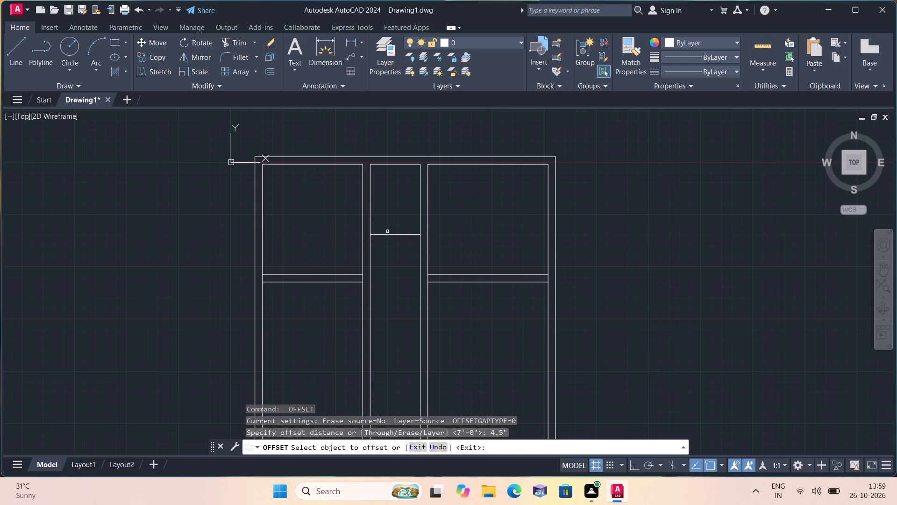
click(389, 233)
click(387, 274)
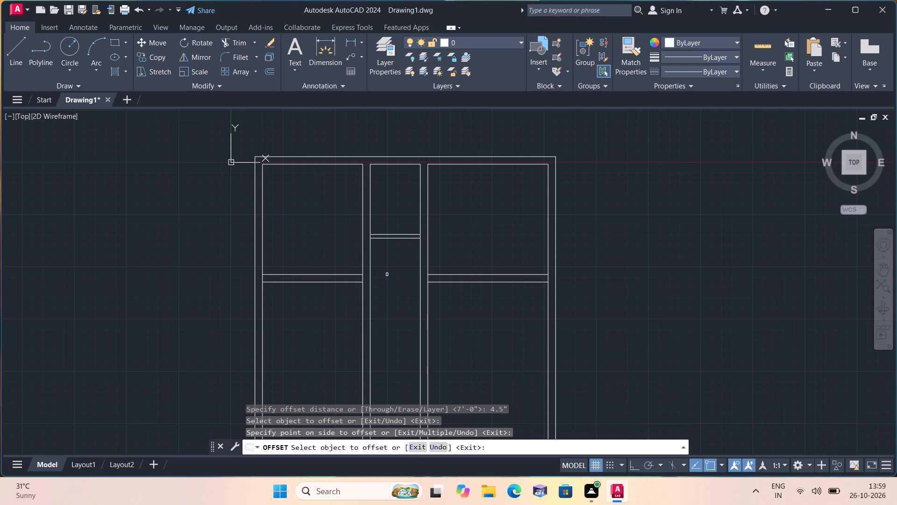
key(space)
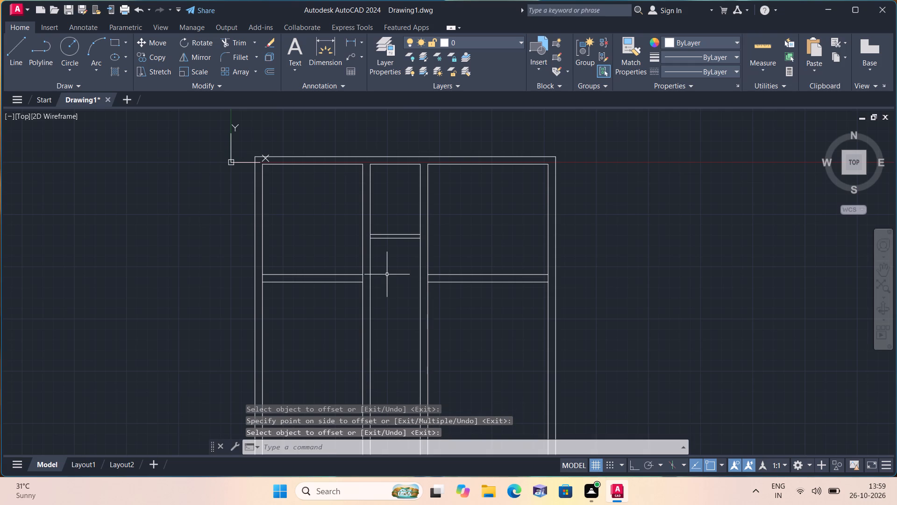
Extend the left cross wall's lower line, the right cross wall's upper line and the partition's lower line across the adjoining bay walls.
text(exte)
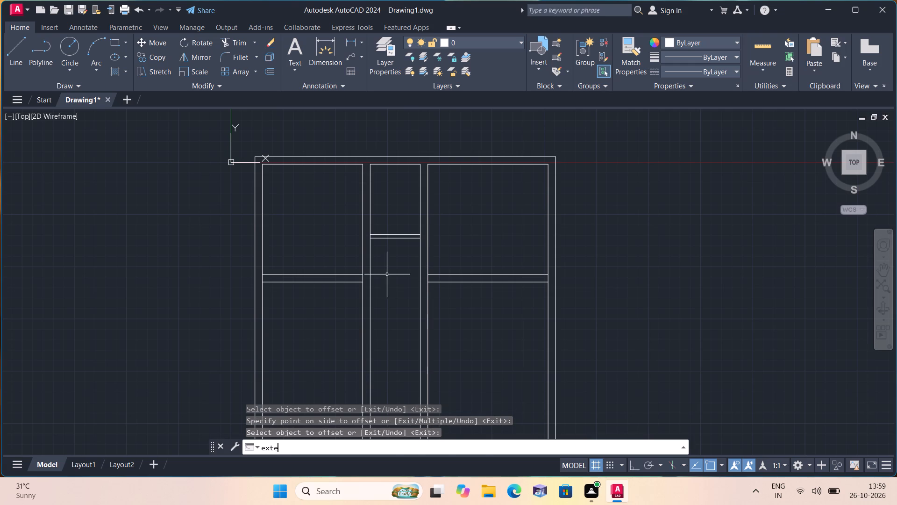
key(space)
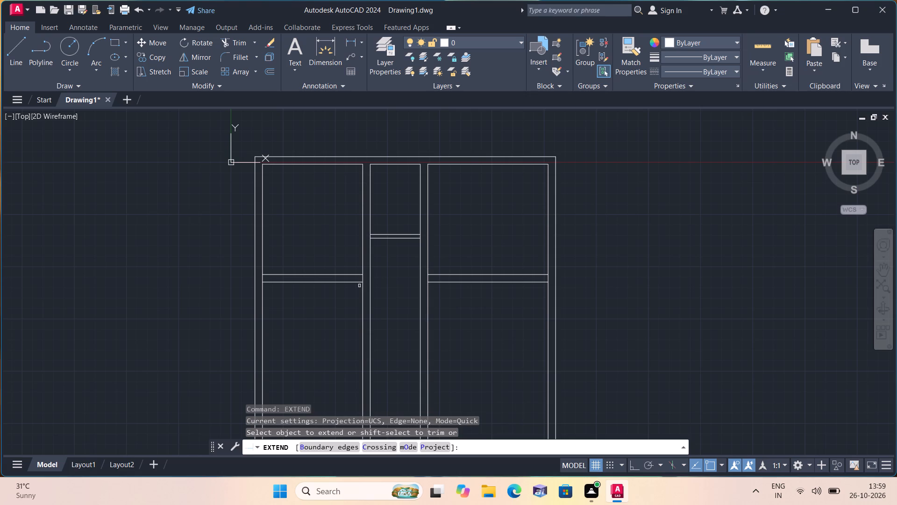
click(355, 280)
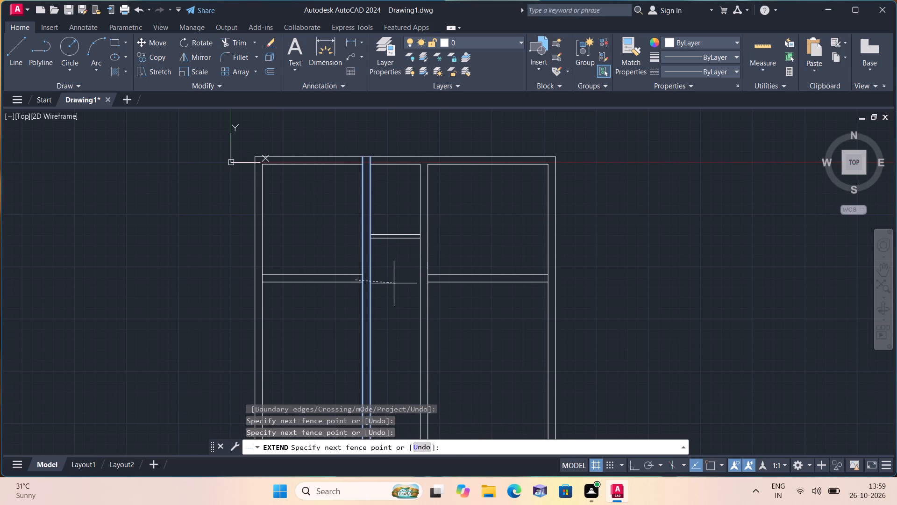
scroll(348, 283, up, 1)
click(352, 294)
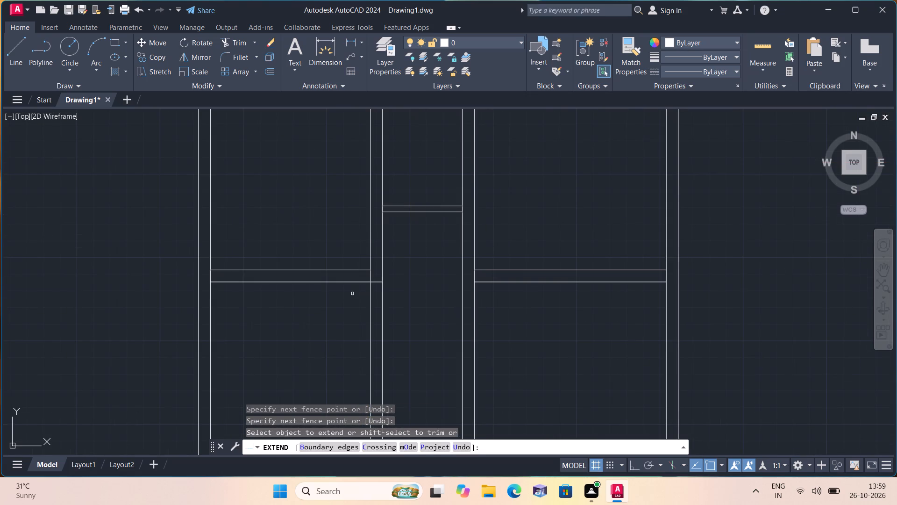
scroll(352, 294, down, 2)
scroll(409, 231, up, 1)
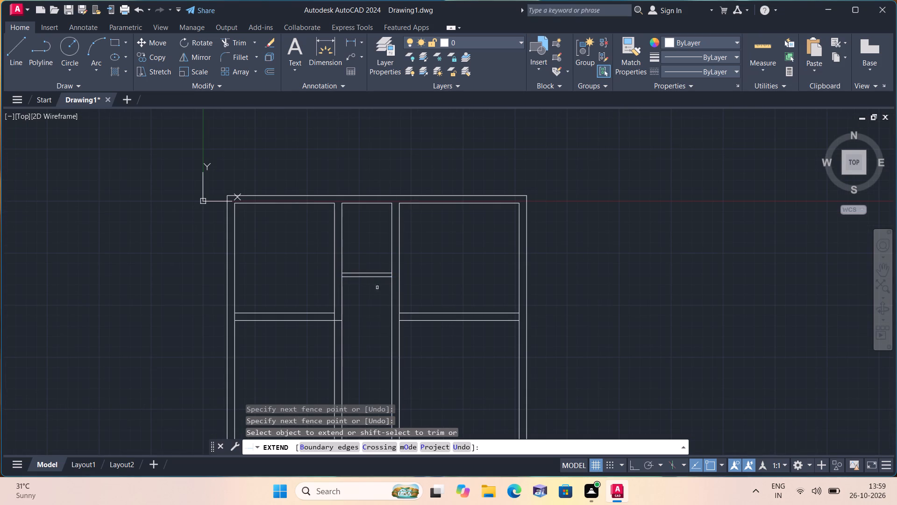
click(413, 314)
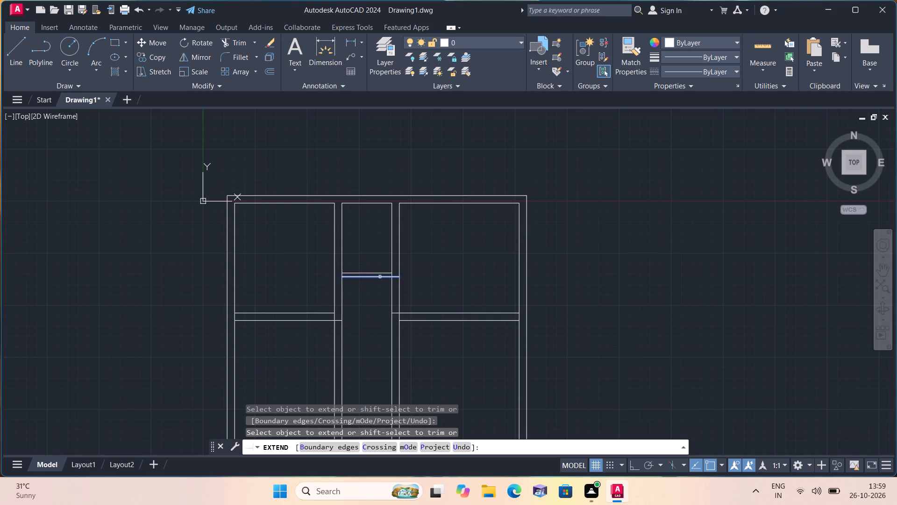
click(380, 277)
key(Escape)
Cut a 2' door opening in the left room's cross wall beside the bay wall, adding a jamb line and trimming both wall lines.
key(l)
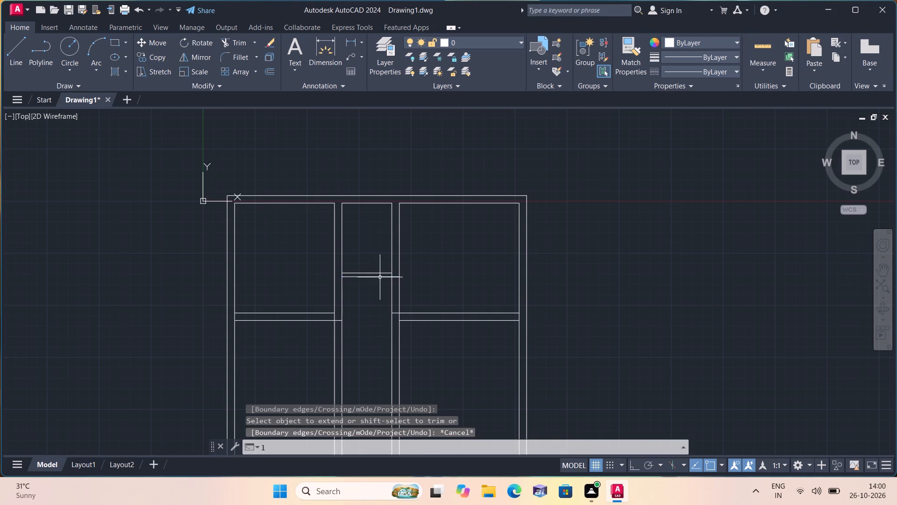
key(F8)
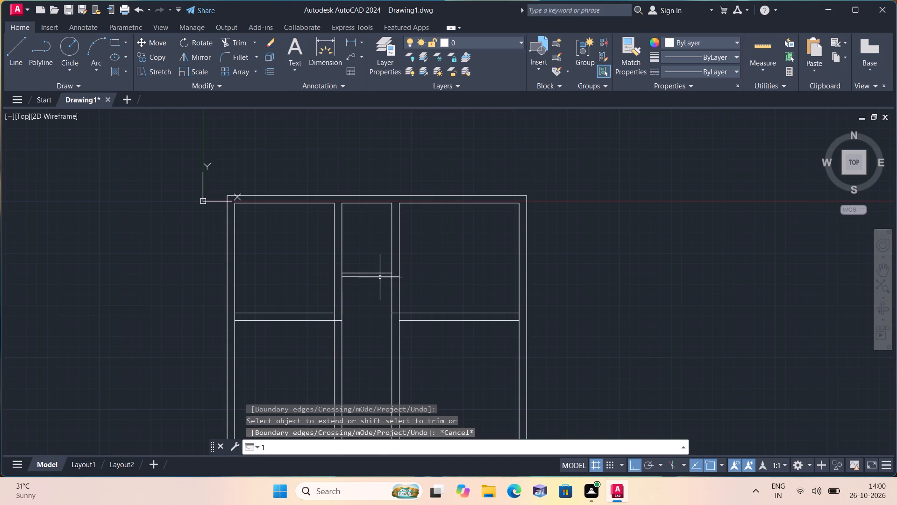
key(space)
scroll(350, 320, up, 1)
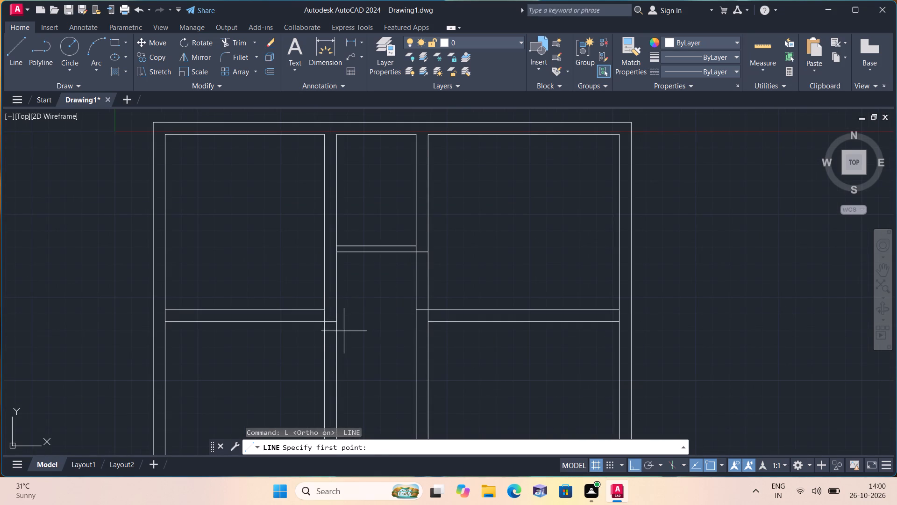
click(327, 322)
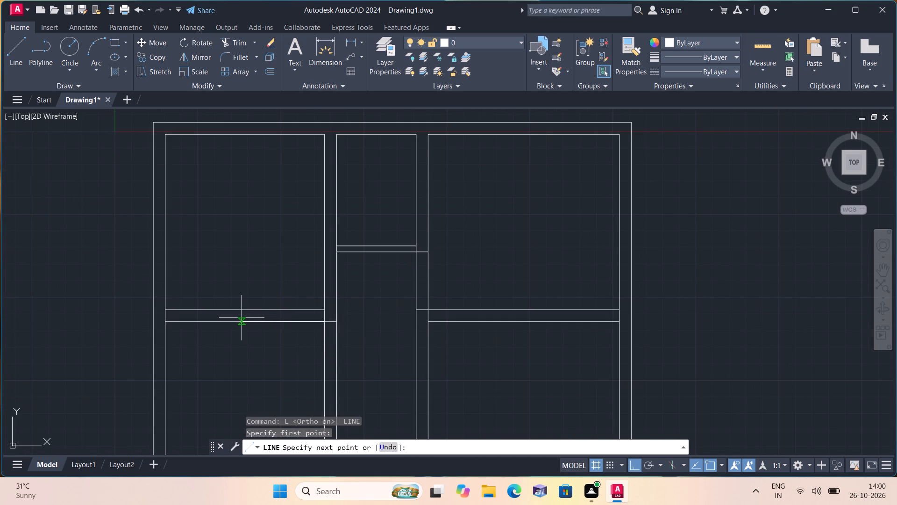
text(2')
key(space)
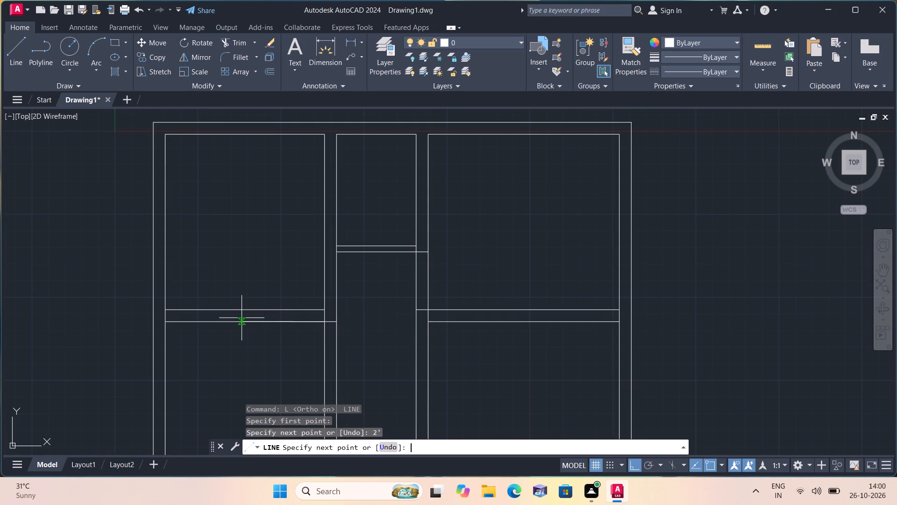
click(292, 311)
key(space)
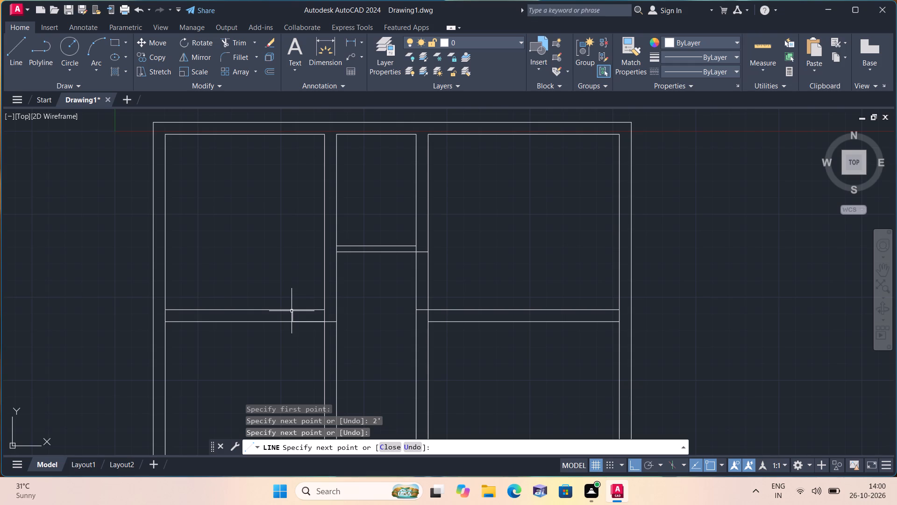
text(trim)
key(space)
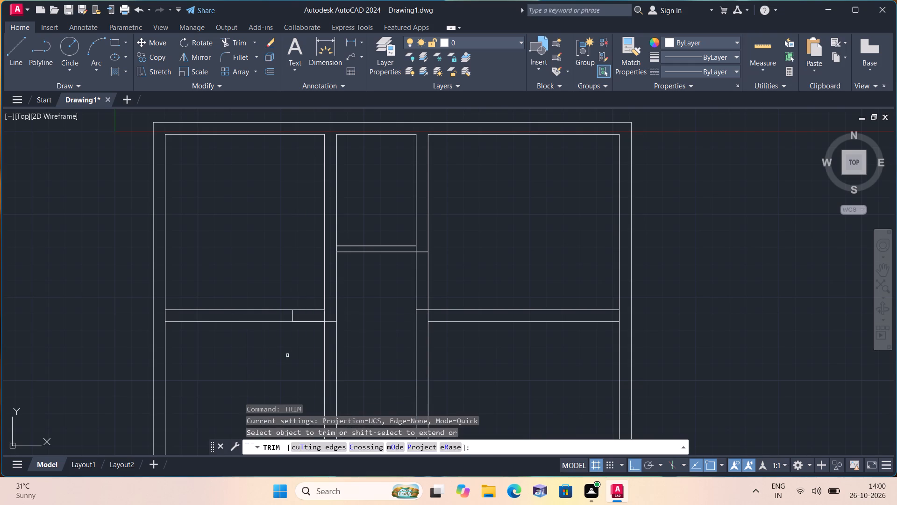
drag(306, 286, 312, 335)
Trim the left bay wall below the cross wall, and the right bay wall between the partition and the right room's cross wall.
drag(309, 348, 339, 350)
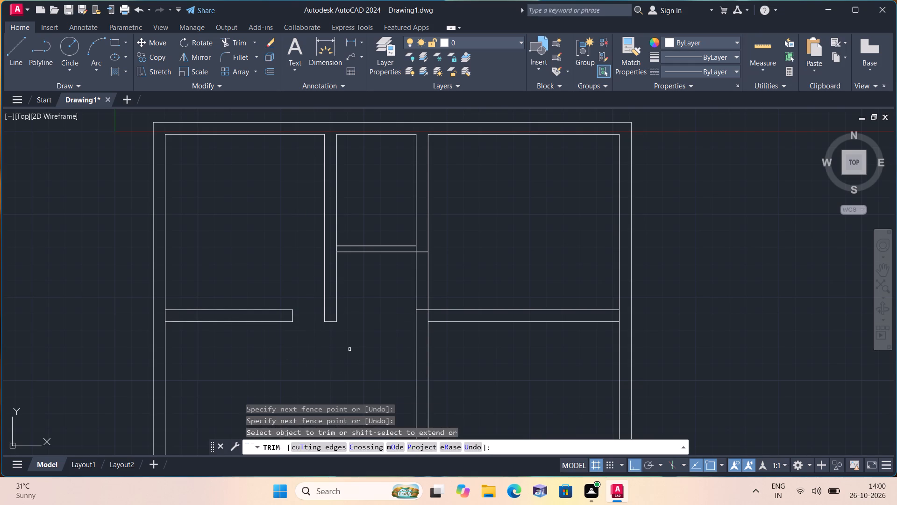
drag(378, 284, 468, 282)
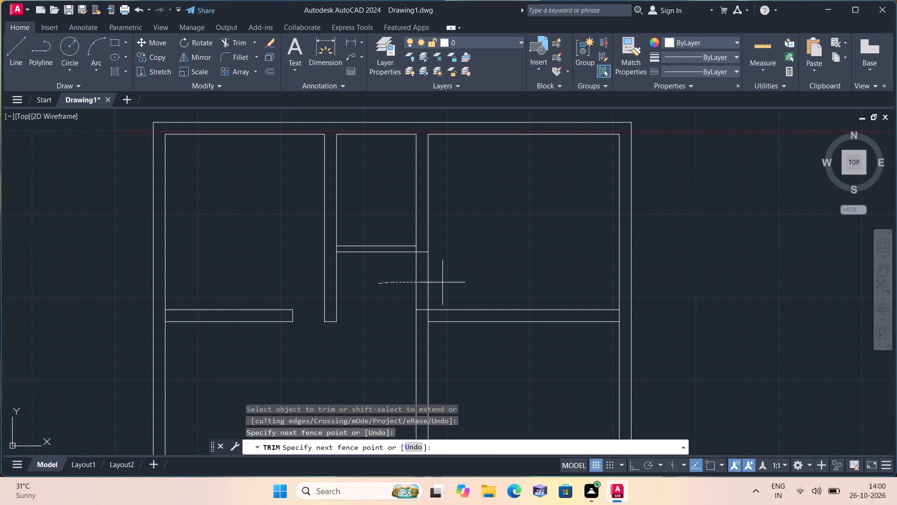
drag(468, 282, 479, 282)
key(space)
Cut a 2' door opening at the right end of the middle bay's partition, adding a jamb line and trimming both partition lines.
key(l)
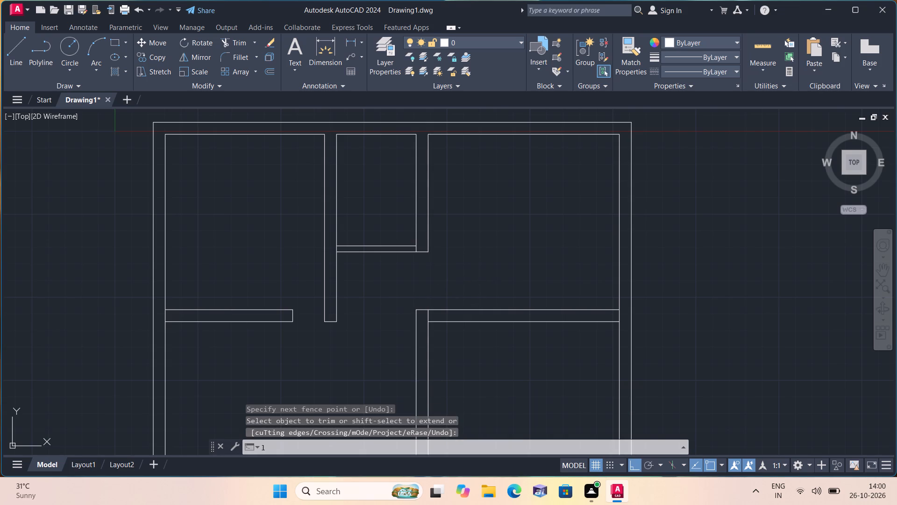
key(space)
scroll(457, 266, up, 1)
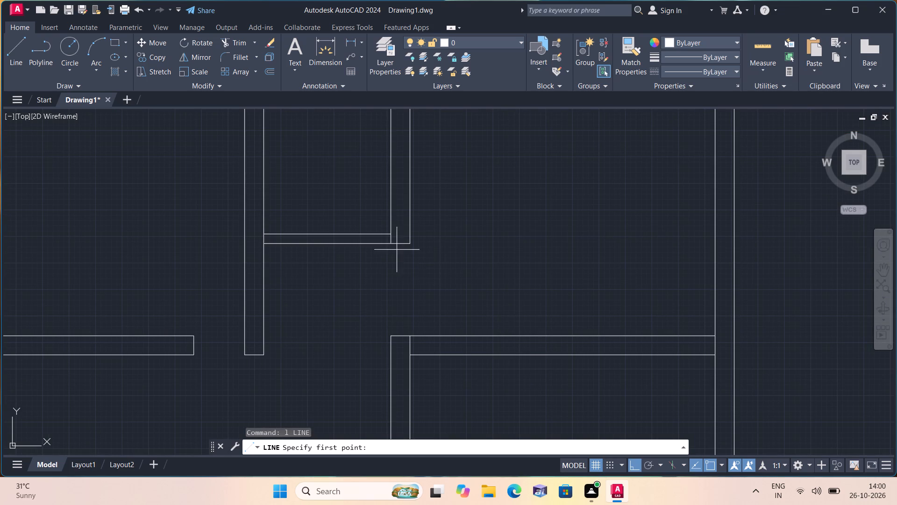
click(390, 243)
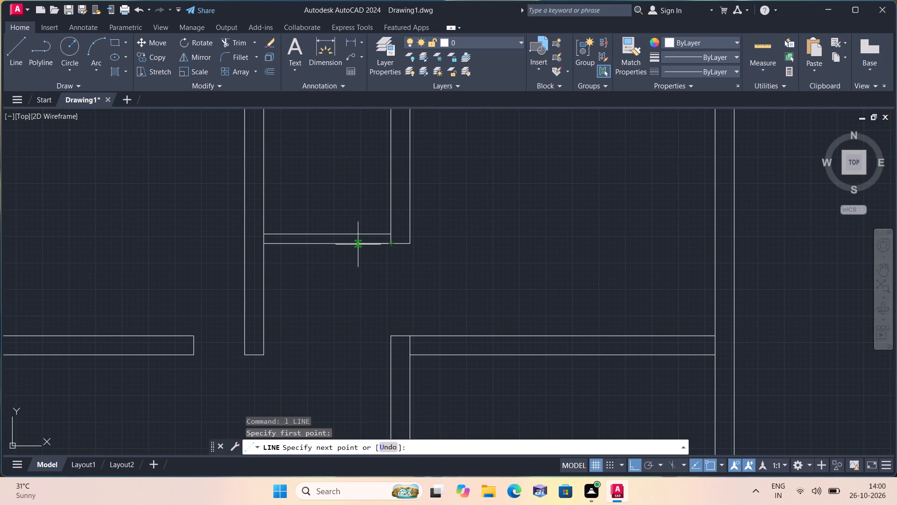
text(2')
key(space)
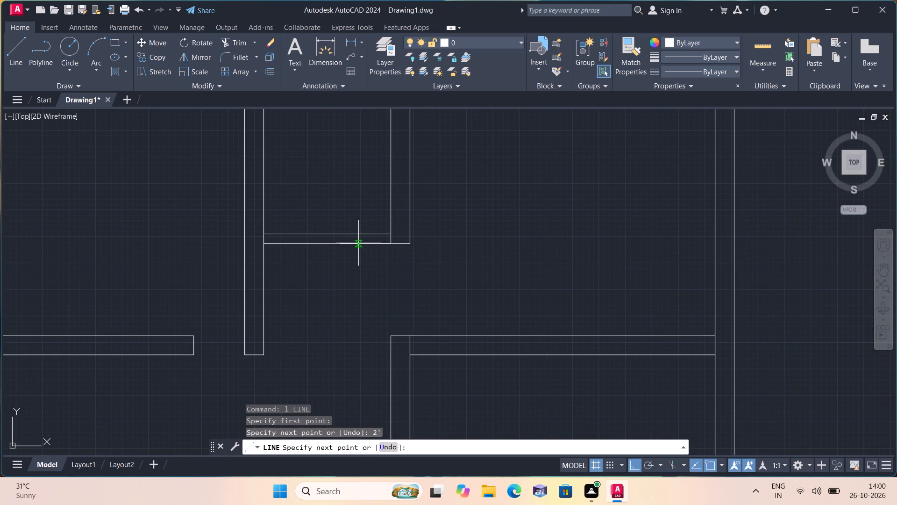
click(342, 232)
key(space)
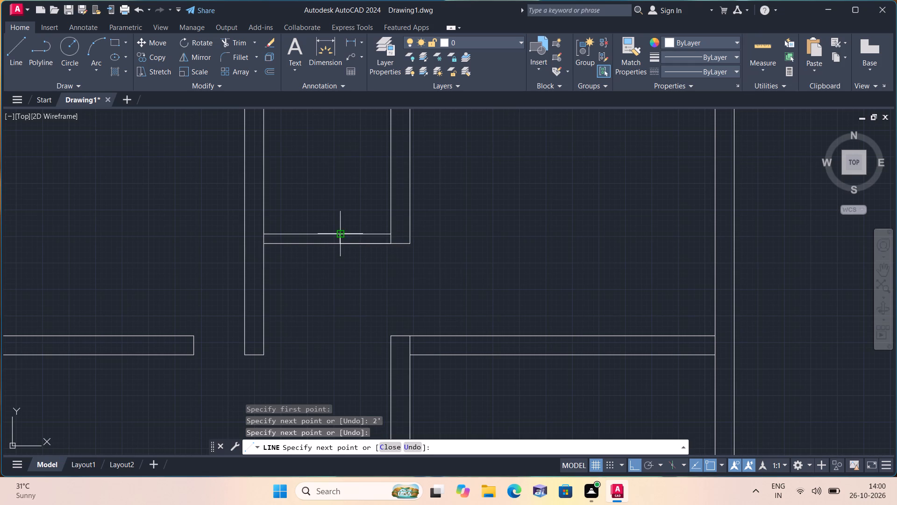
text(trim)
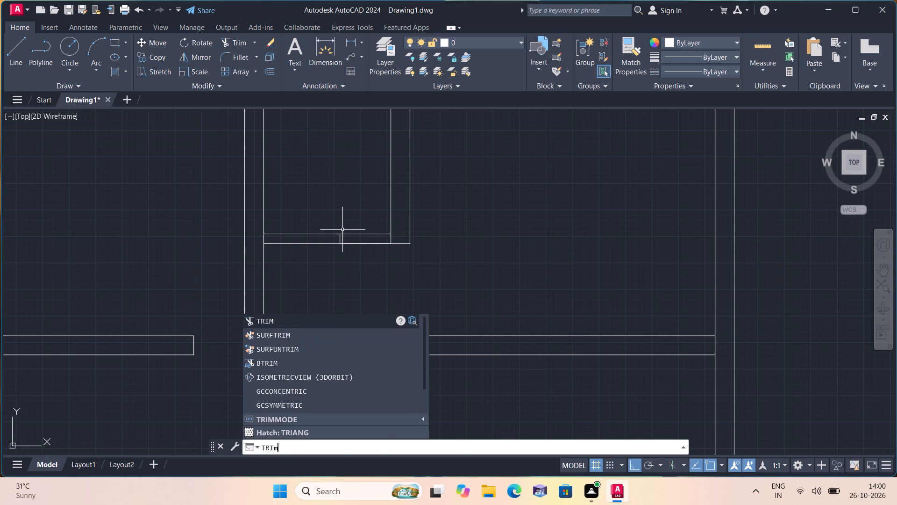
key(space)
drag(349, 216, 361, 266)
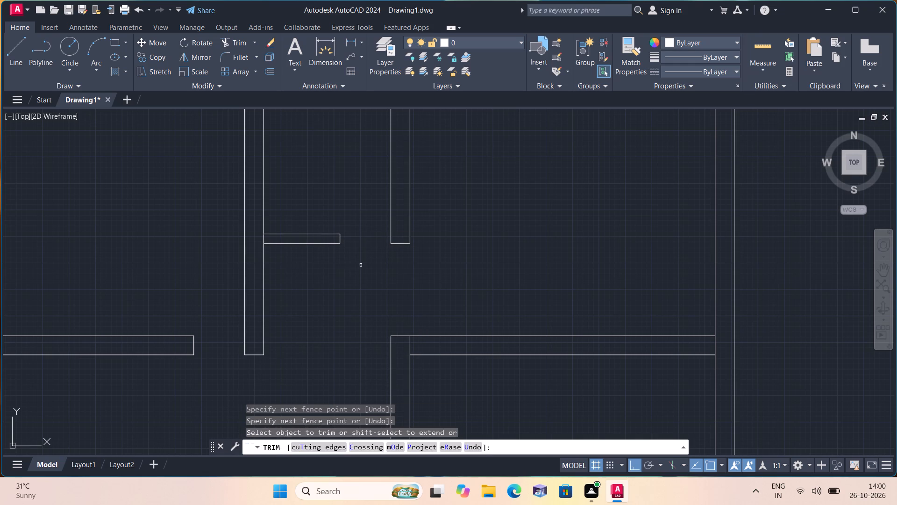
key(space)
Trim the leftover line segments where the partition meets the left bay wall and where the right cross wall meets the right bay wall.
scroll(367, 275, down, 2)
key(space)
scroll(353, 269, up, 3)
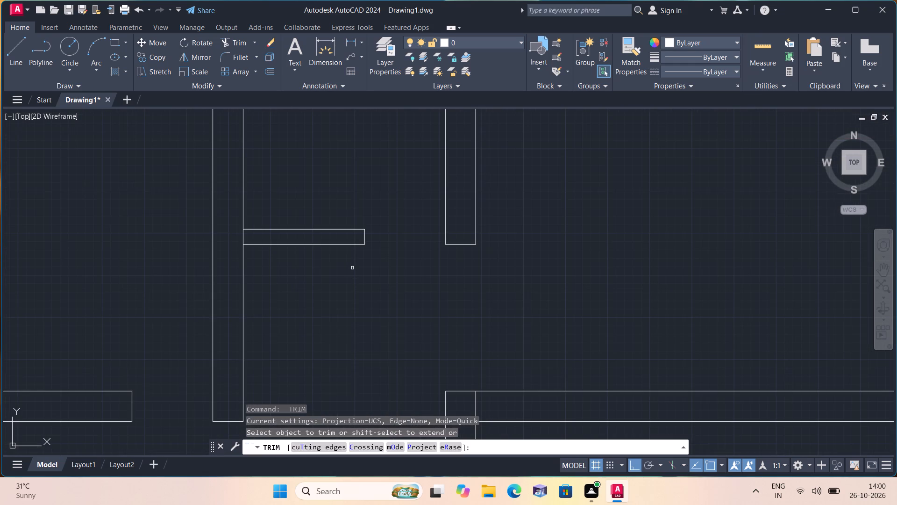
click(241, 242)
click(248, 238)
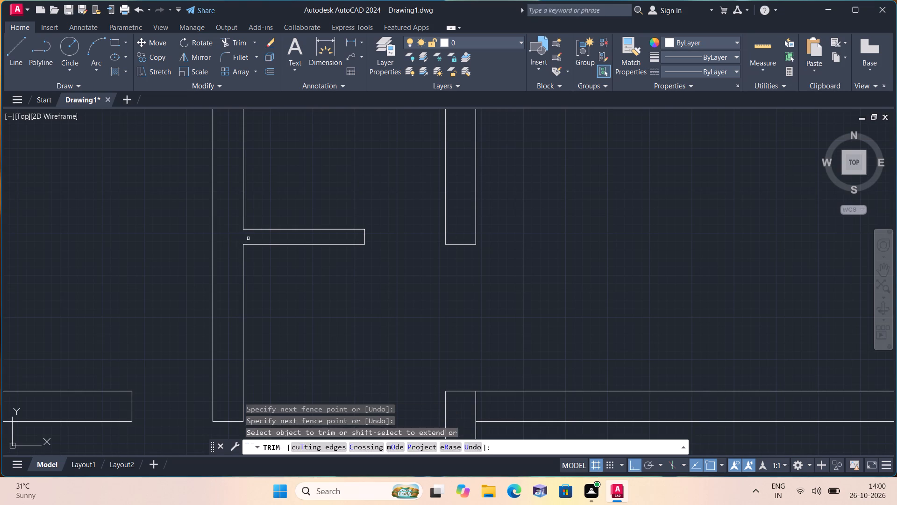
key(space)
scroll(294, 226, down, 3)
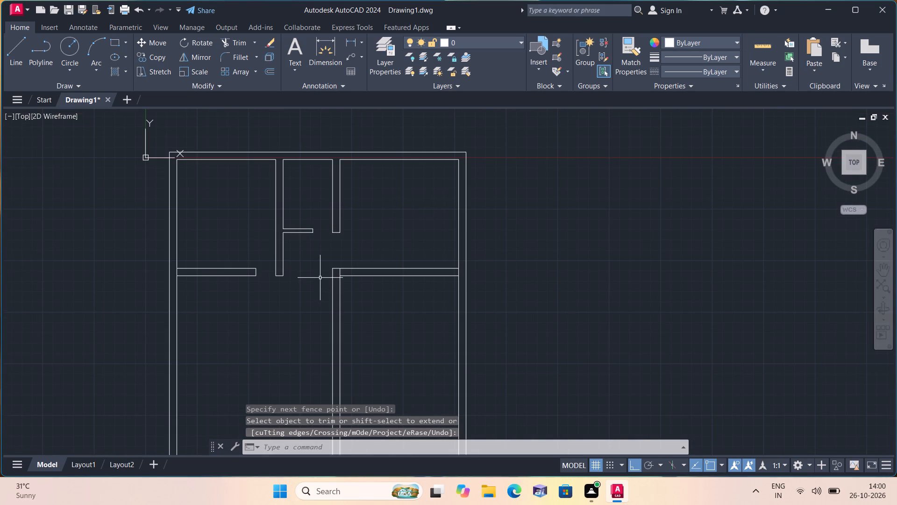
middle_drag(319, 277, 313, 251)
scroll(324, 245, up, 2)
key(space)
click(349, 250)
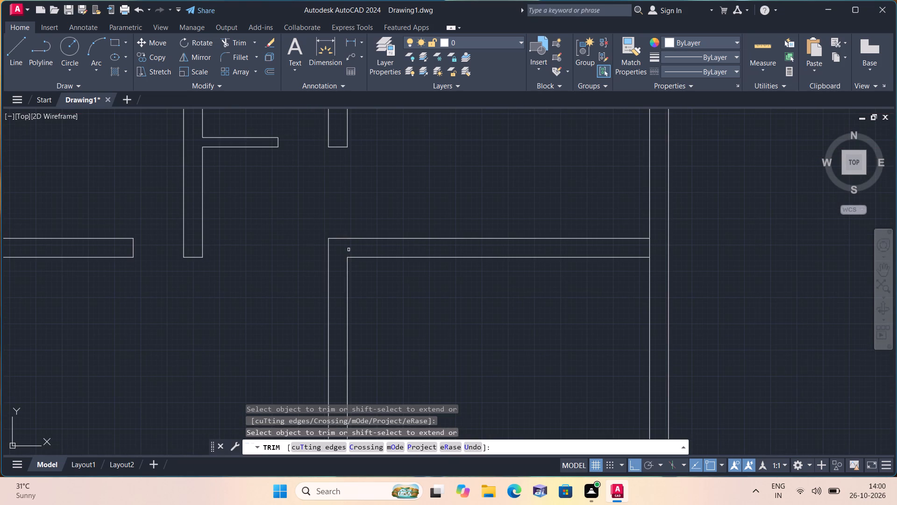
key(space)
Offset the inner line of the right outer wall 6' inward.
scroll(348, 244, down, 2)
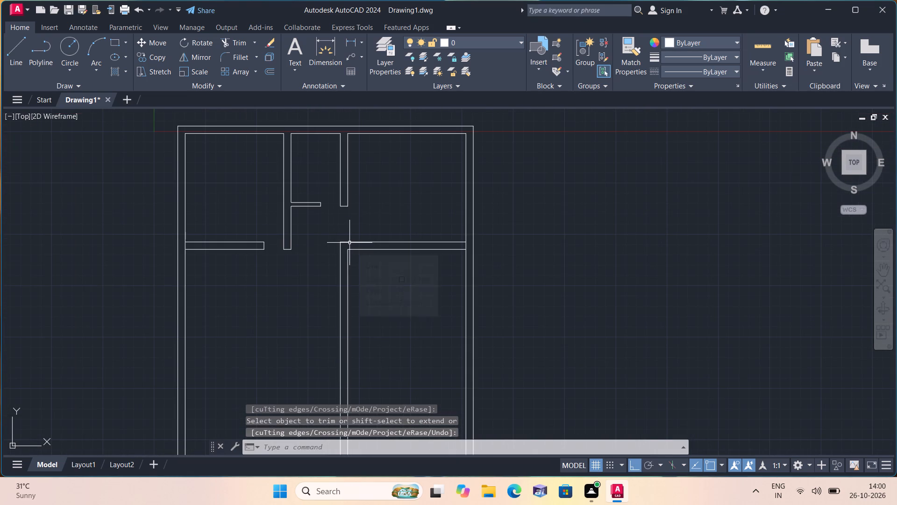
text(off 6')
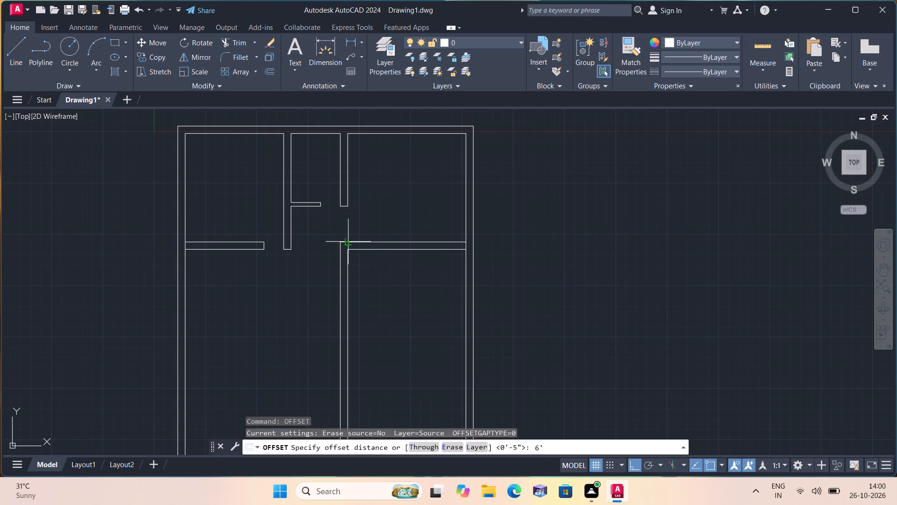
key(space)
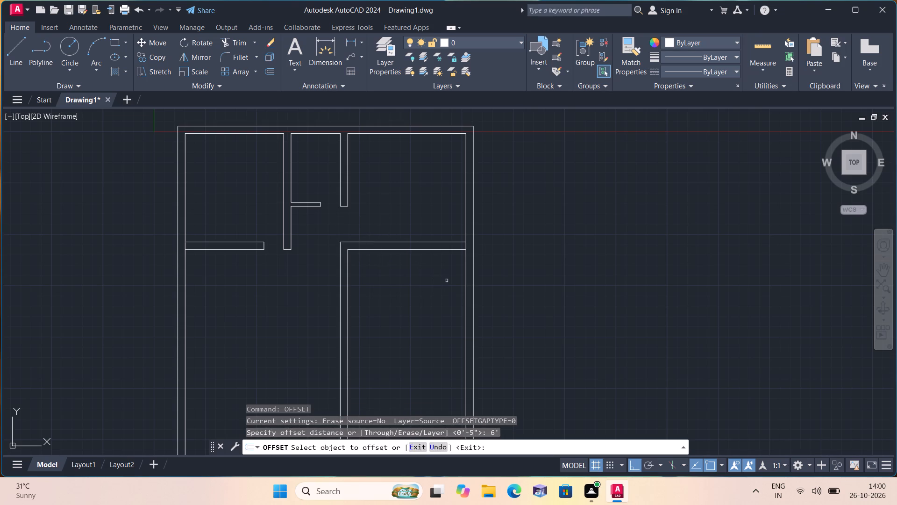
click(464, 295)
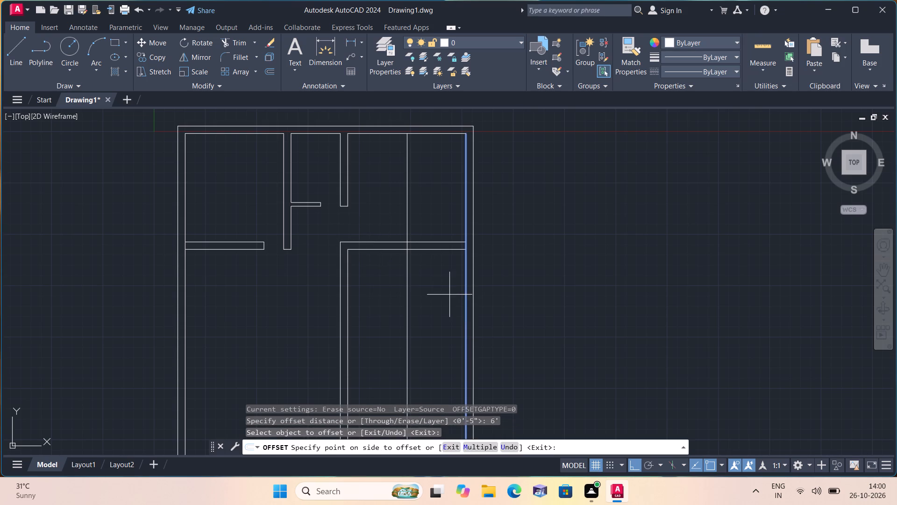
click(449, 295)
key(space)
Offset the new vertical line in the right room 4.5" away from the right outer wall to form a partition.
key(space)
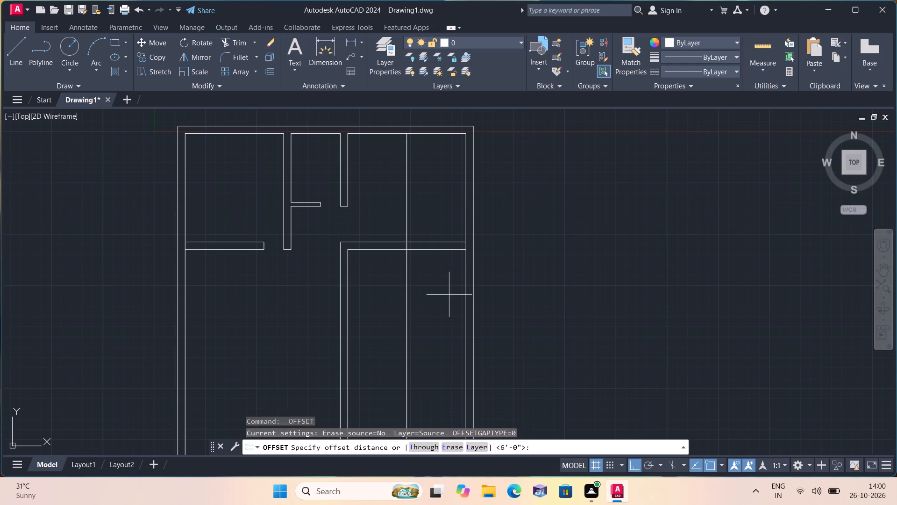
text(4.5")
key(space)
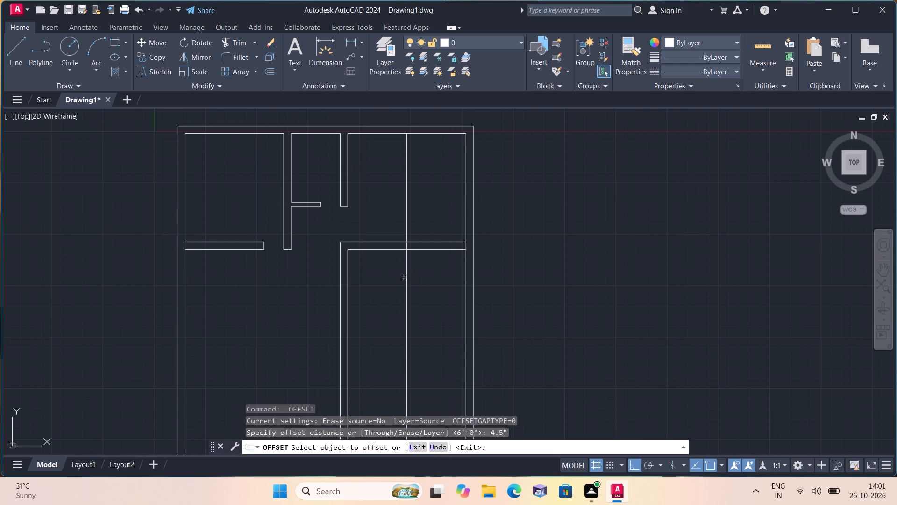
click(406, 278)
click(395, 282)
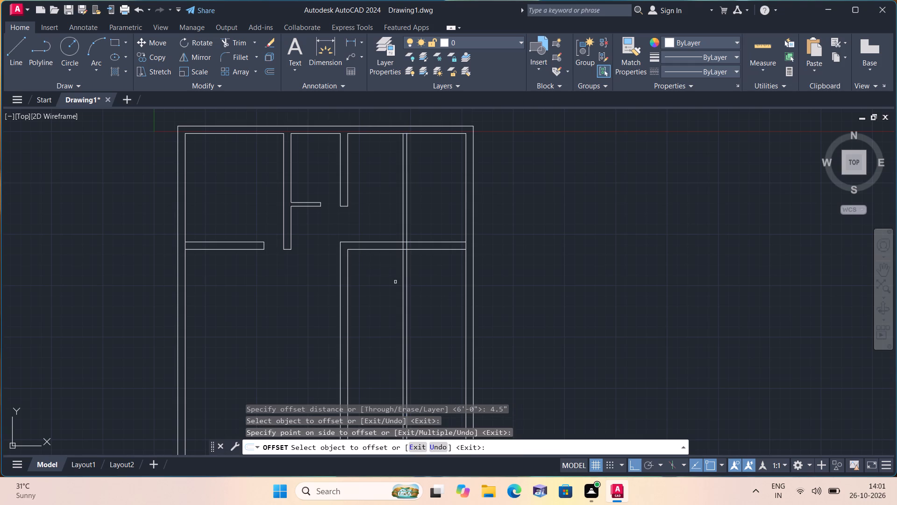
key(space)
Lay out a 9" cross wall 5'3" below the right room's cross wall by offsetting that wall's lower line.
key(space)
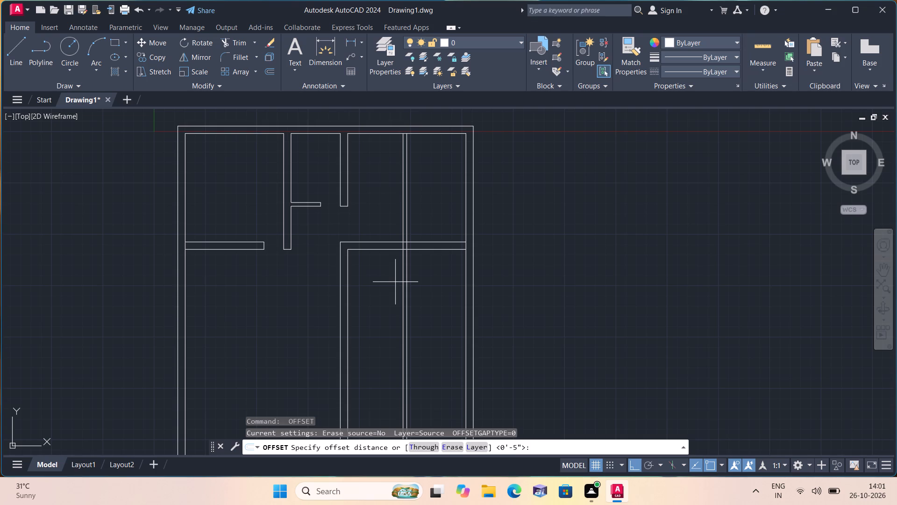
text(5'3")
key(space)
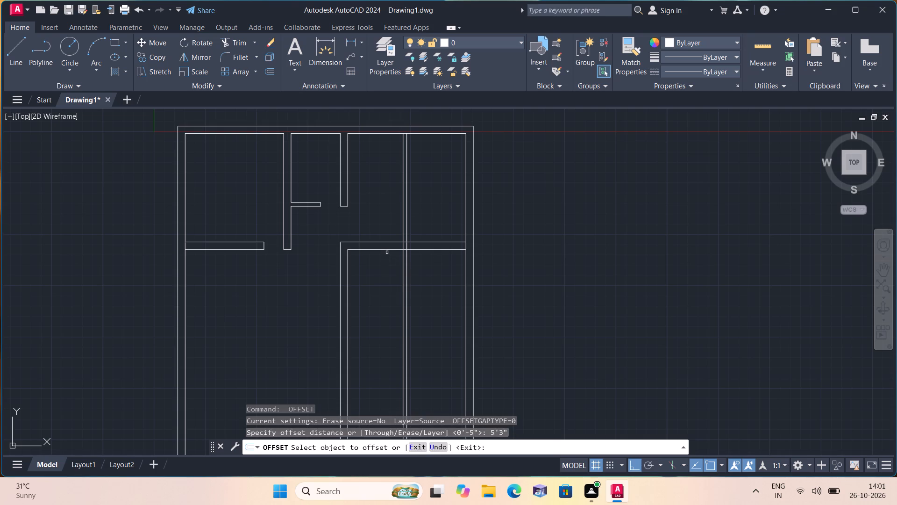
click(386, 251)
click(386, 248)
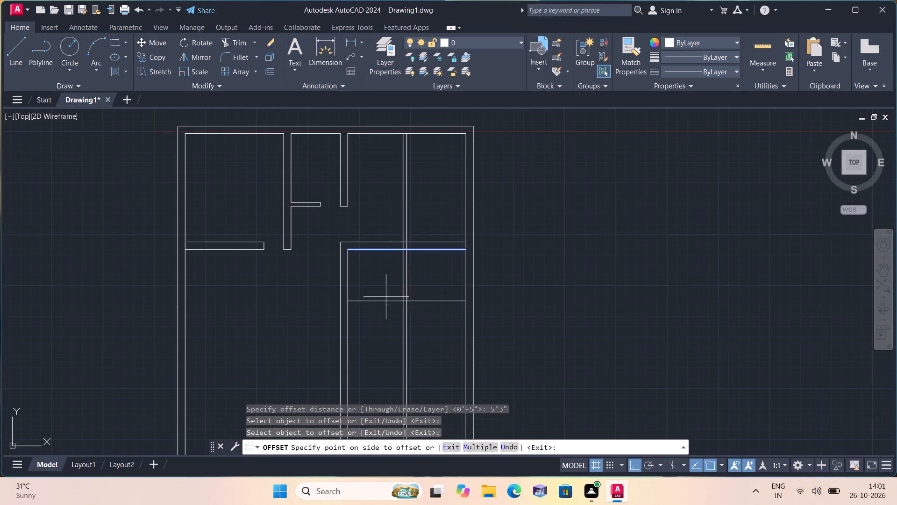
click(386, 323)
key(space)
key(space)
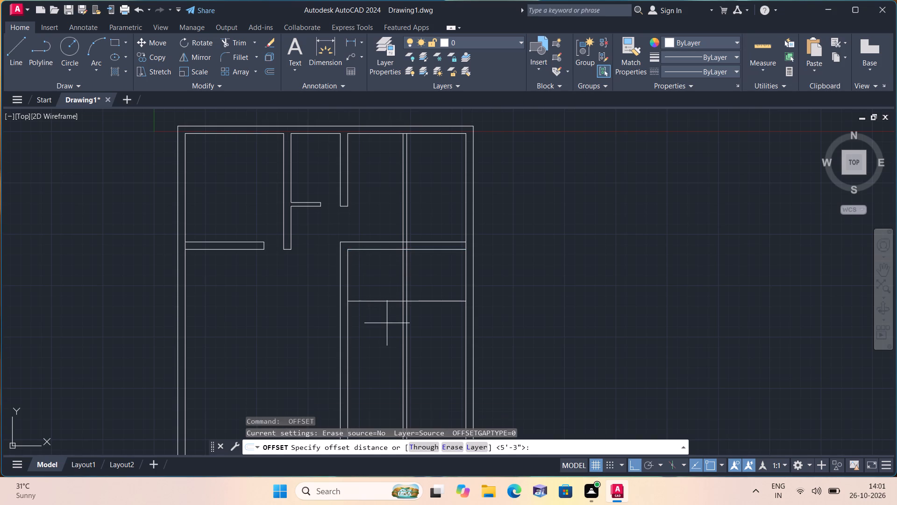
text(9")
key(space)
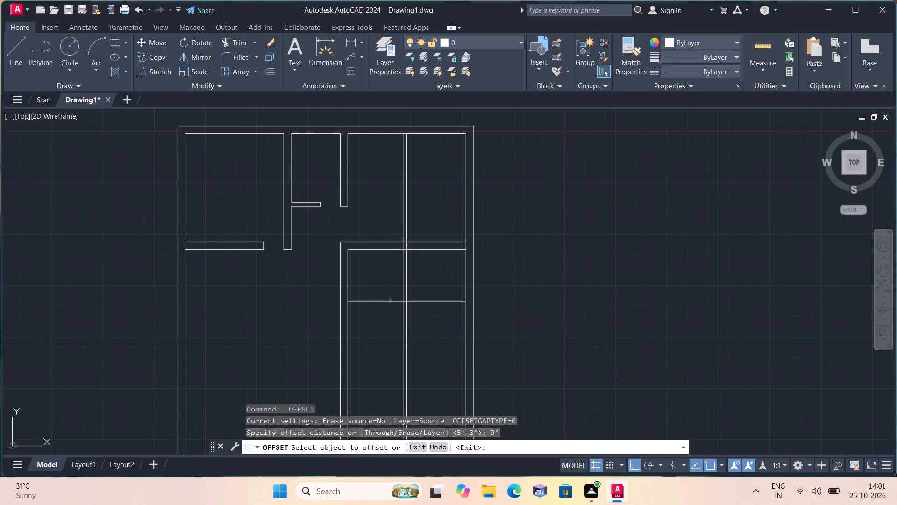
click(390, 301)
click(395, 326)
key(space)
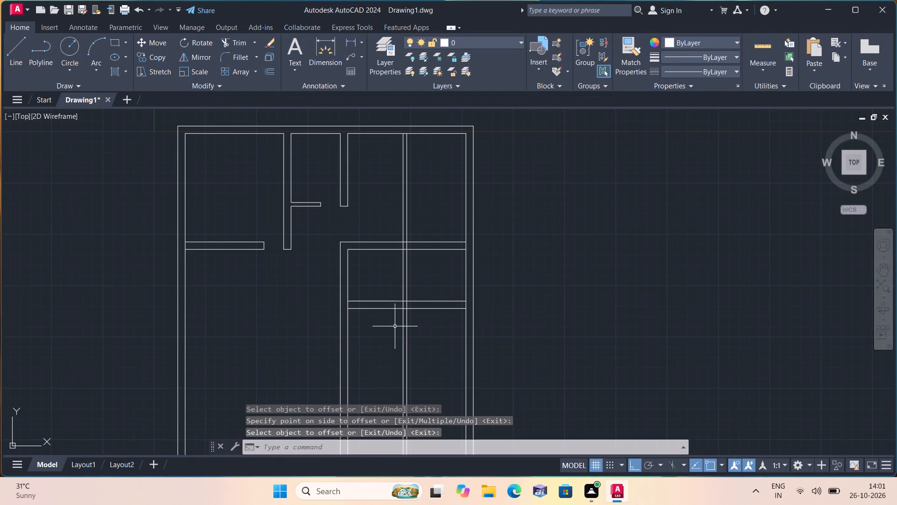
Trim both partition lines above and within the upper cross wall, and that wall's lower line between the partition lines.
text(trim)
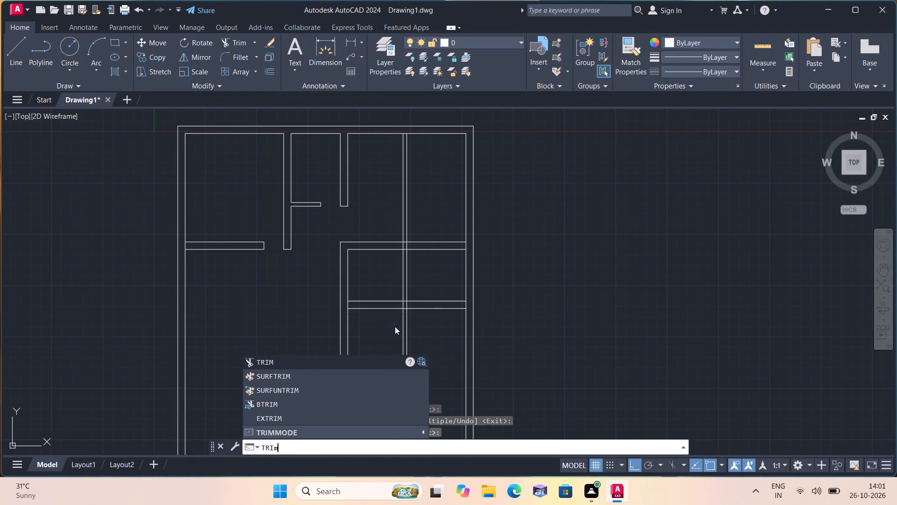
key(space)
drag(414, 188, 398, 213)
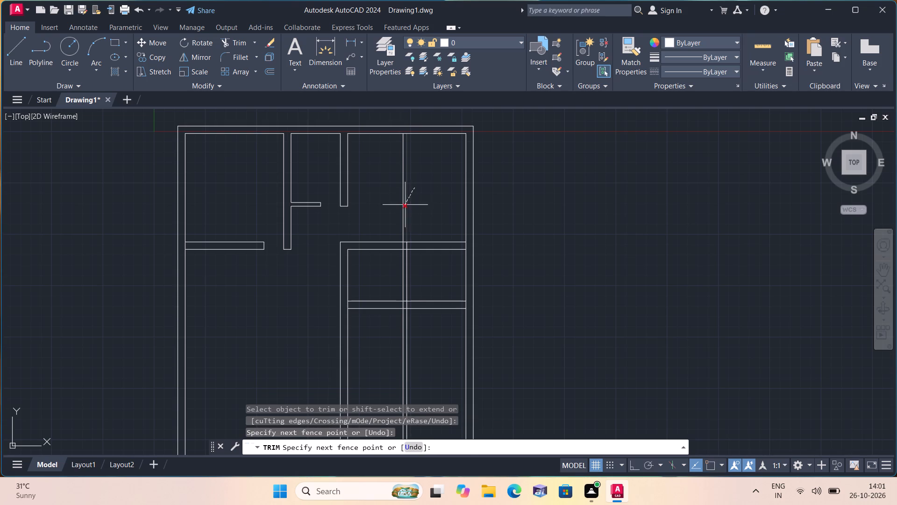
drag(398, 213, 397, 215)
scroll(404, 253, up, 1)
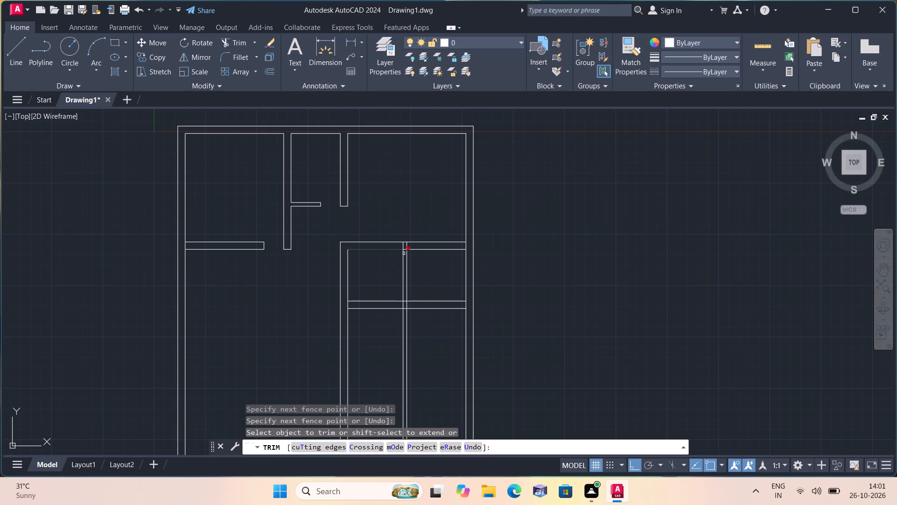
scroll(404, 253, up, 2)
click(397, 235)
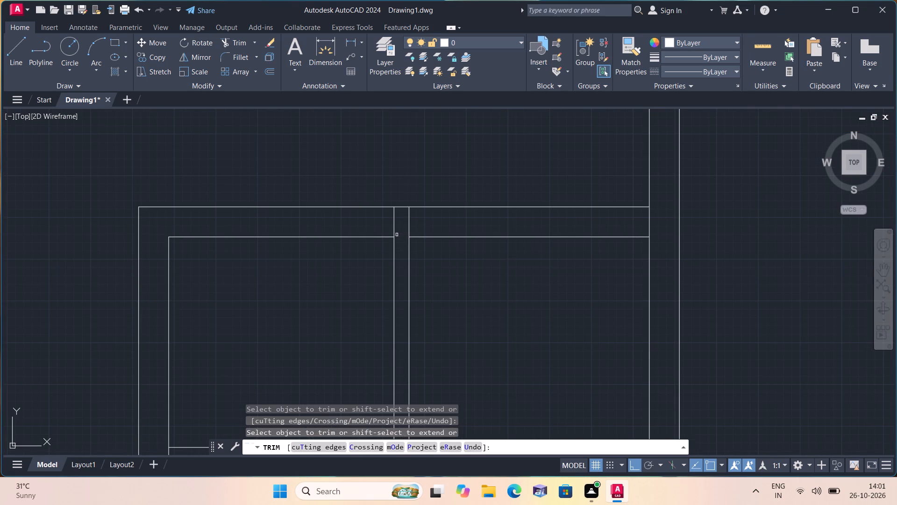
drag(392, 231, 424, 226)
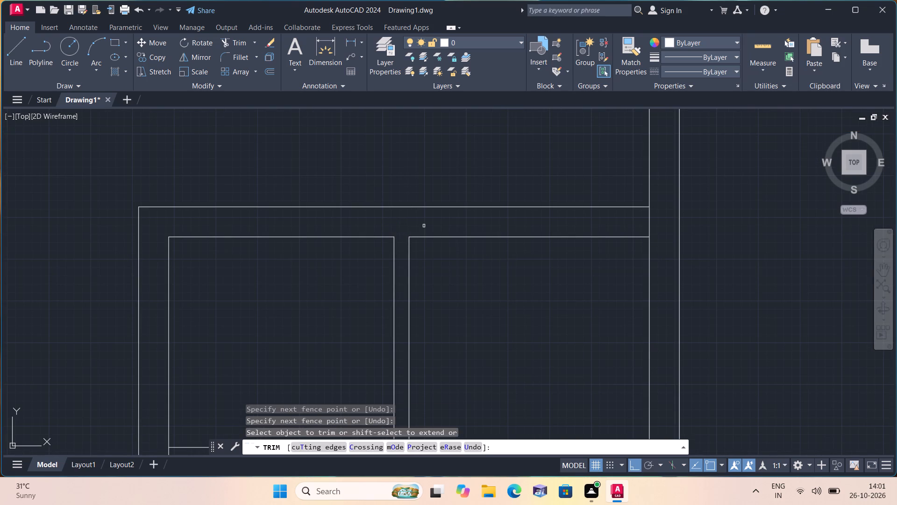
Trim overlapping segments where the lower cross wall meets the partition and right outer wall, and remove the partition below that wall.
scroll(424, 227, down, 4)
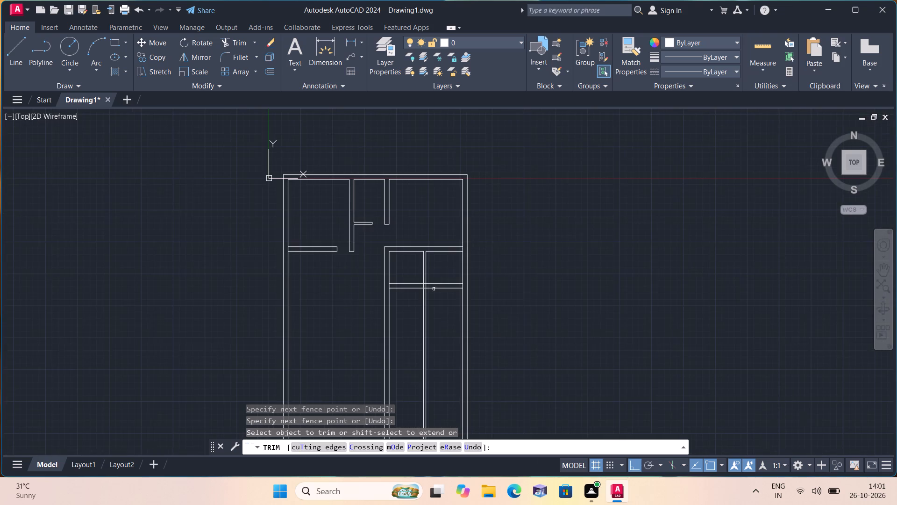
scroll(429, 301, up, 4)
scroll(397, 245, up, 1)
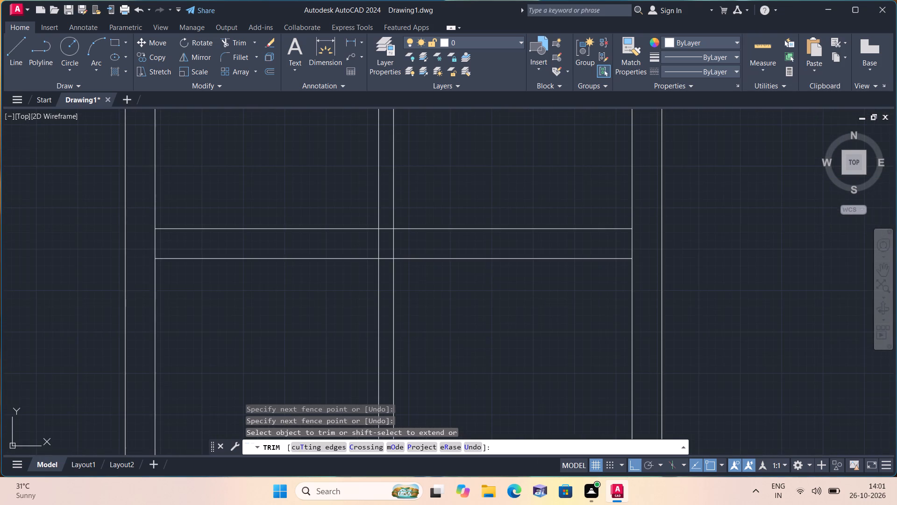
drag(379, 215, 392, 241)
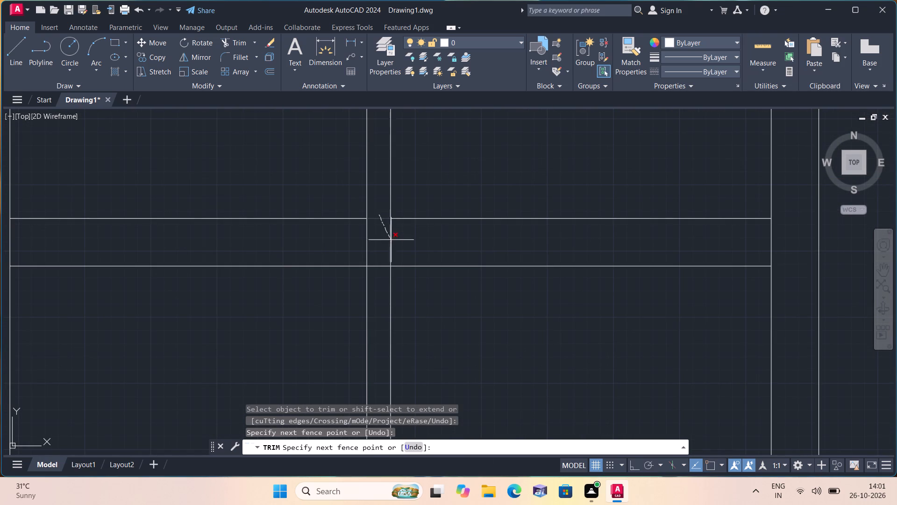
drag(392, 241, 398, 242)
scroll(402, 240, down, 3)
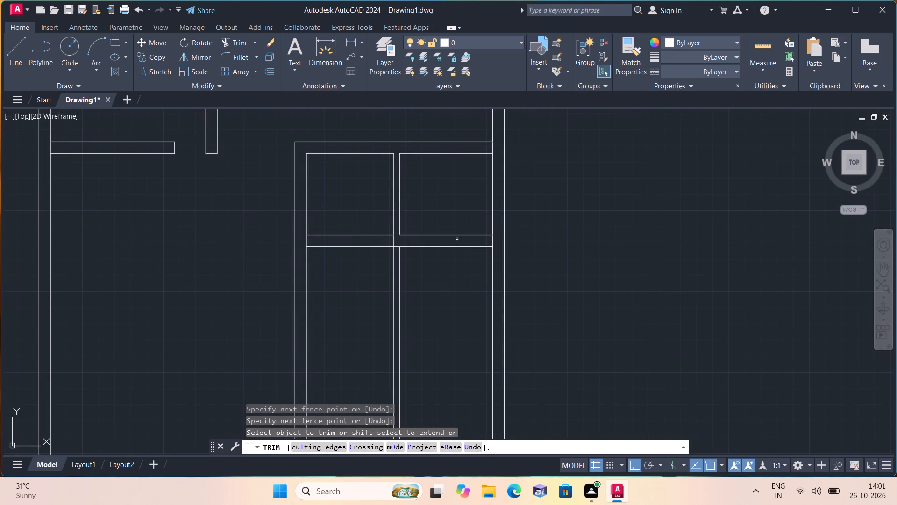
click(491, 241)
drag(390, 298, 428, 294)
key(space)
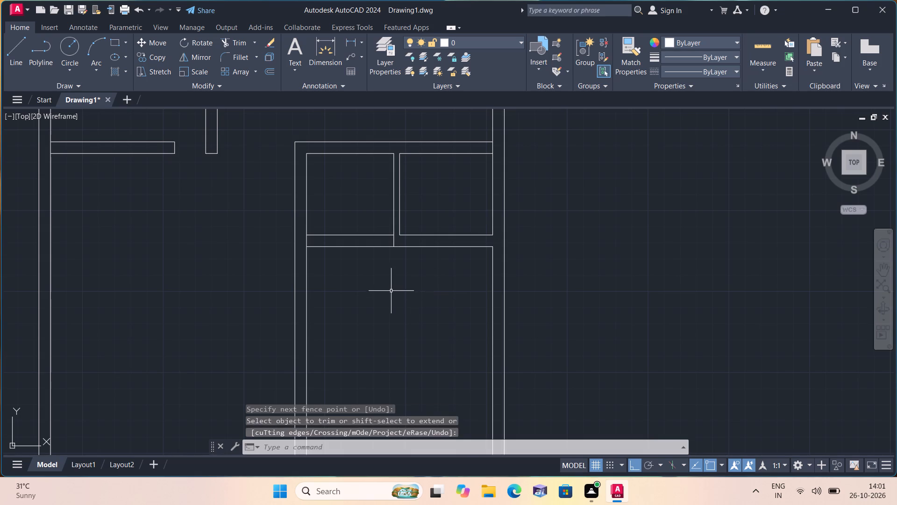
Extend the lower cross wall's bottom line to the right bay wall's outer line and its top line to the right outer wall's outer line.
text(ex)
text(te)
key(space)
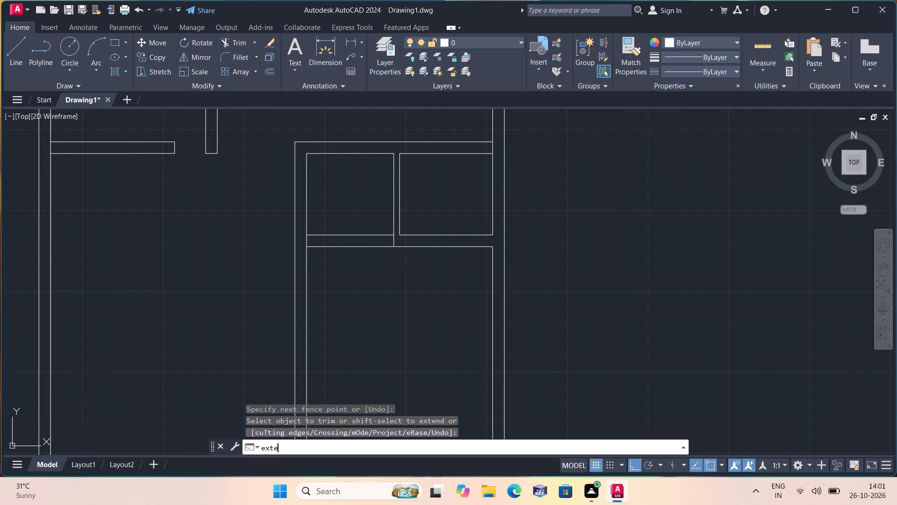
click(329, 248)
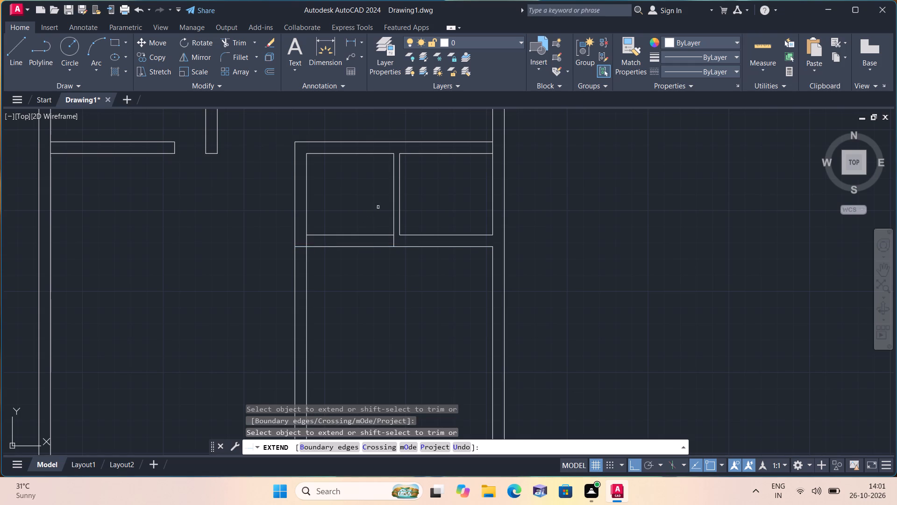
click(470, 235)
key(space)
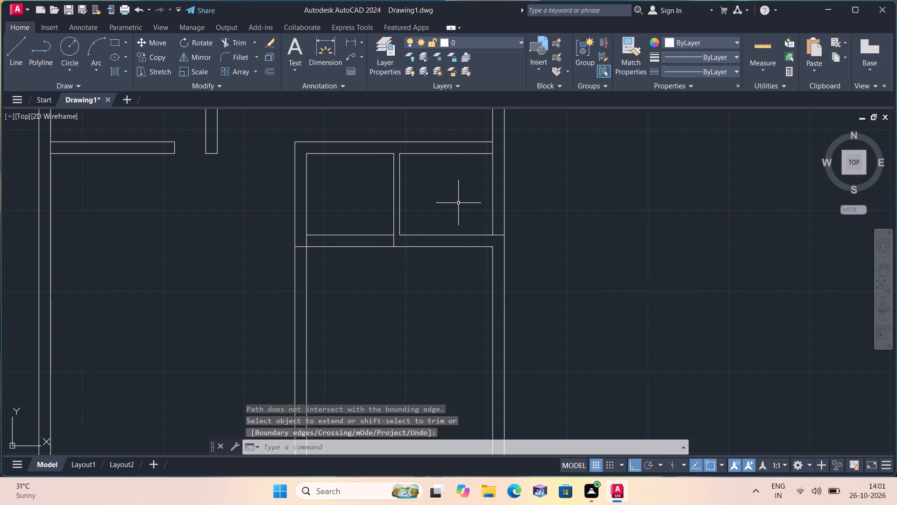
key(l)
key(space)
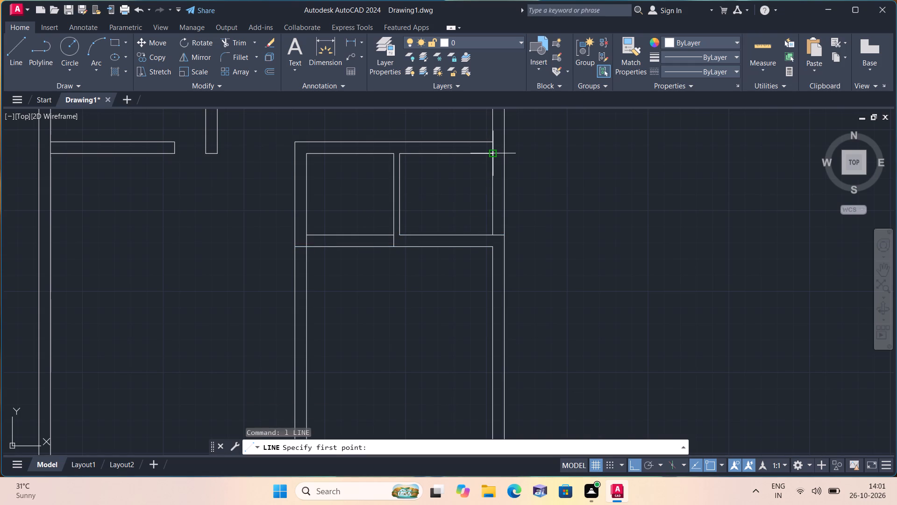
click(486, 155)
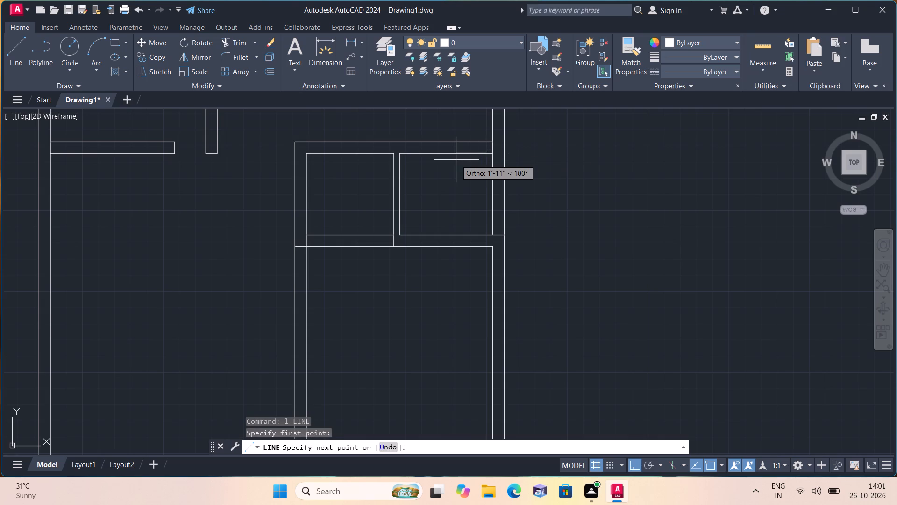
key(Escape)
Draw a door jamb line across the upper cross wall, 2' in from the right outer wall's inner corner.
key(space)
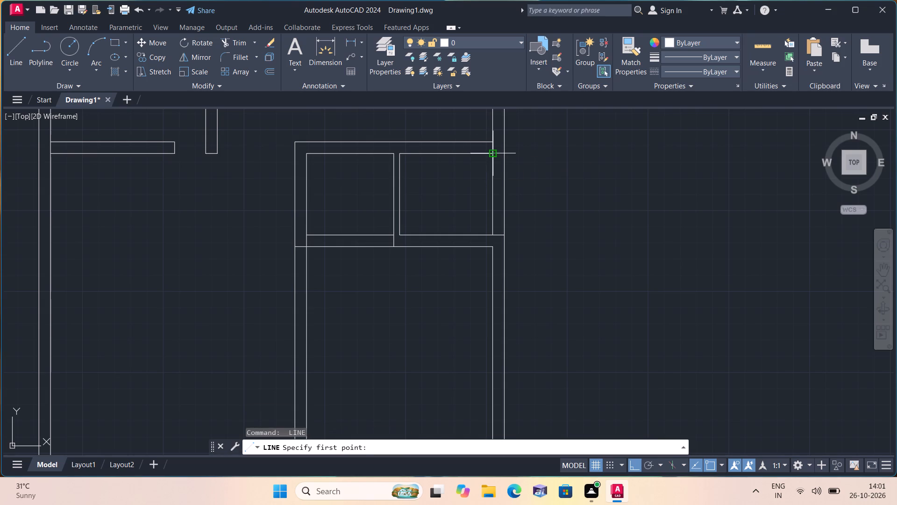
click(492, 153)
text(2')
key(space)
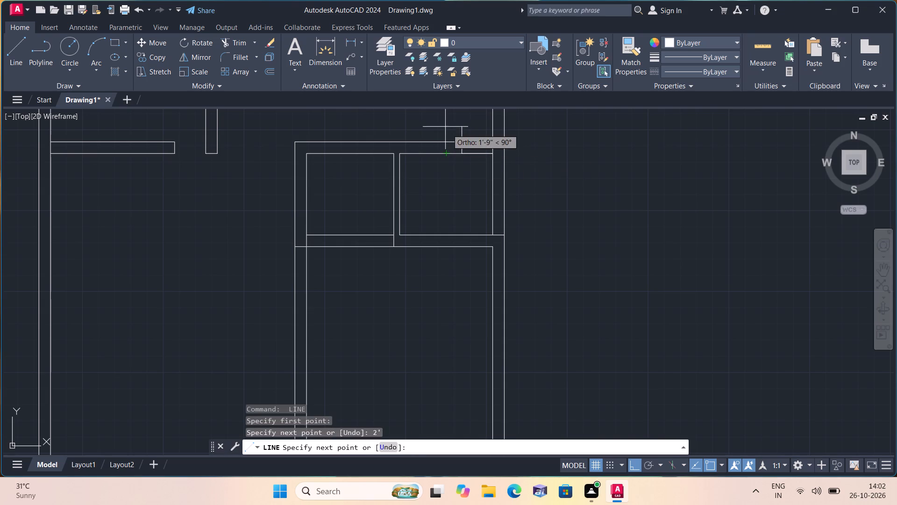
click(463, 141)
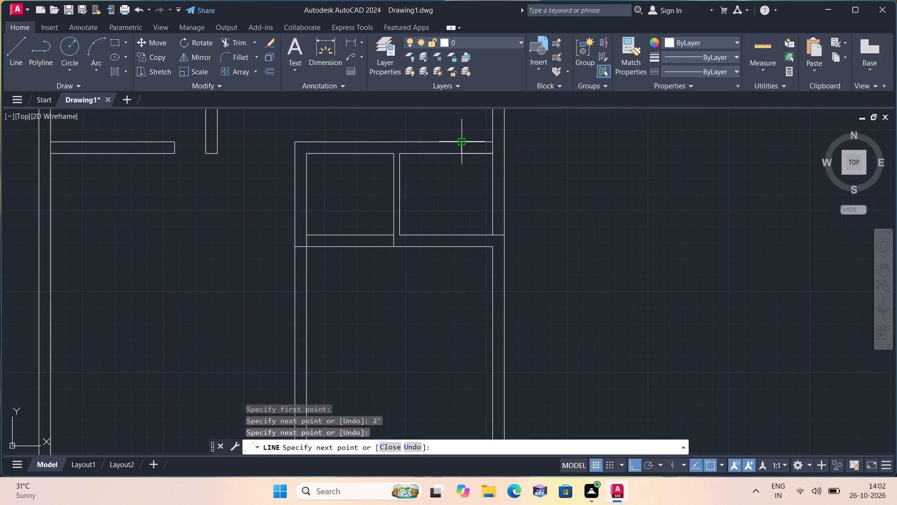
key(space)
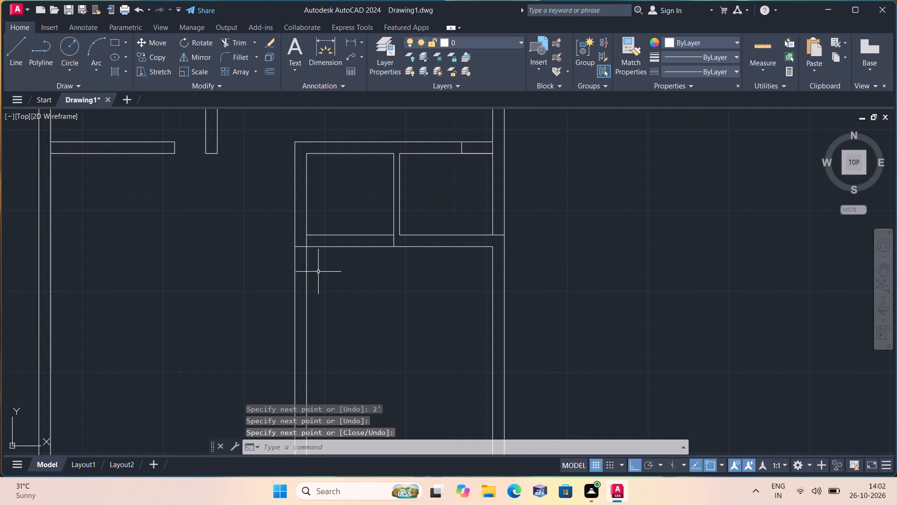
Draw a door jamb line across the lower cross wall, 2' in from the inner line of the right bay wall.
key(space)
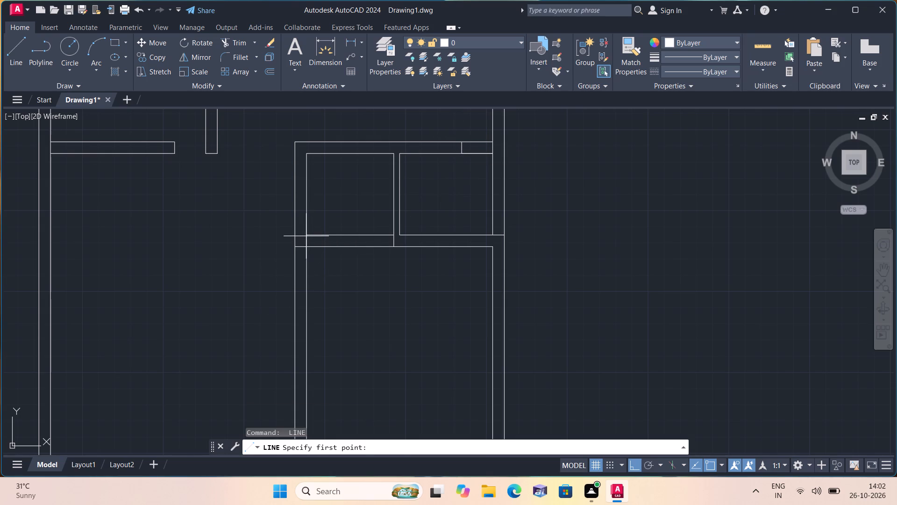
click(306, 236)
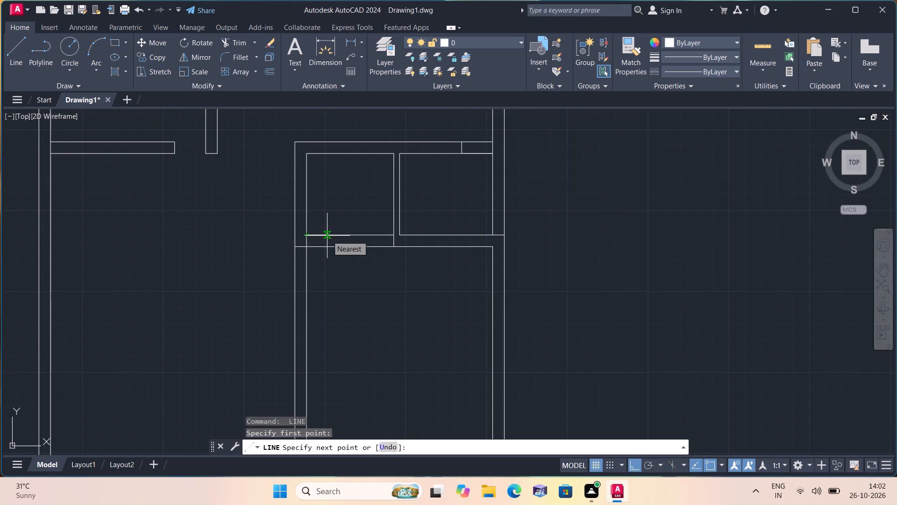
text(2')
key(space)
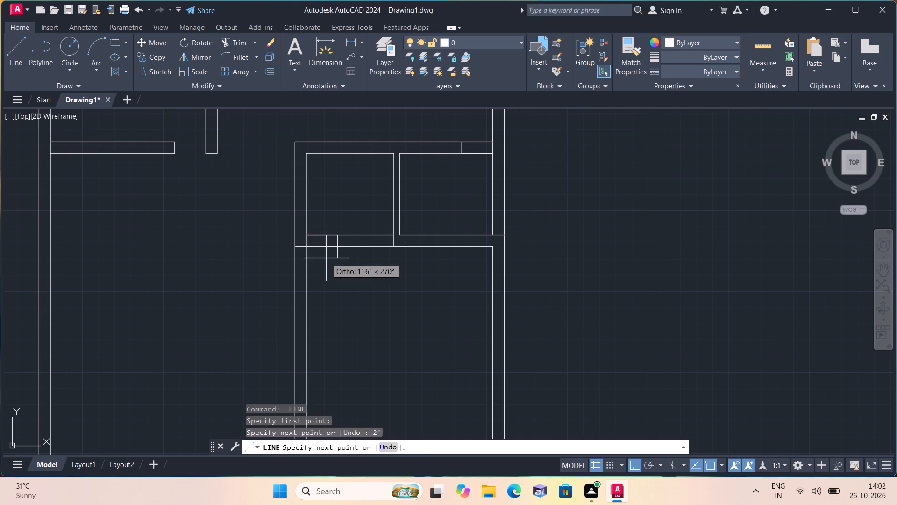
click(336, 248)
key(space)
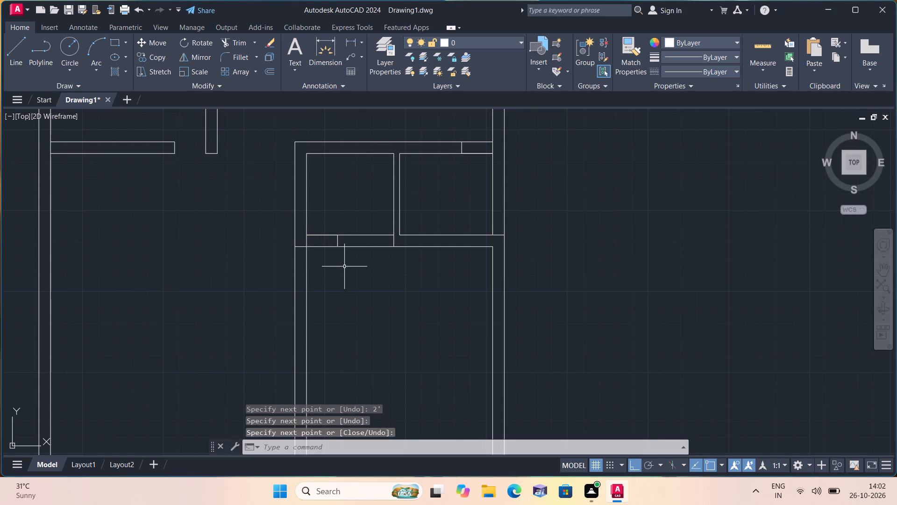
Trim the 2' door openings in the lower and upper cross walls, and the partition's line ends inside the lower cross wall.
text(trim)
key(space)
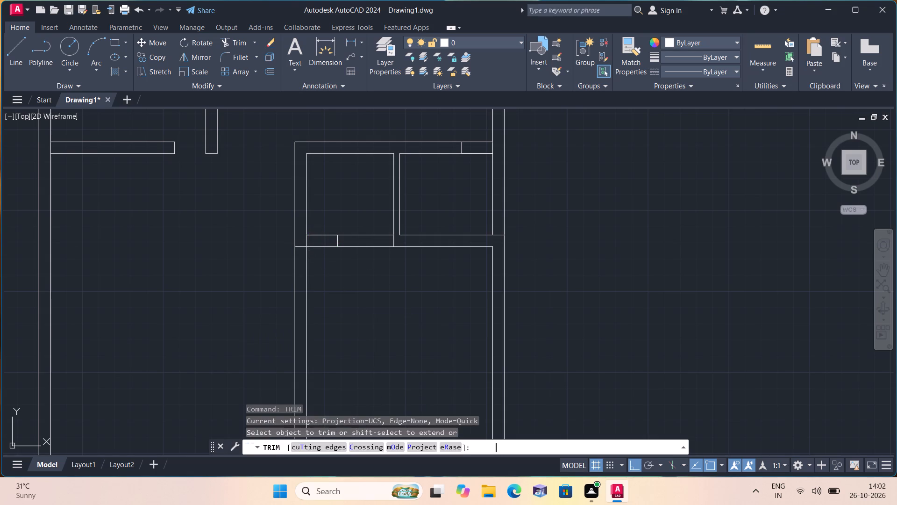
drag(322, 212, 322, 261)
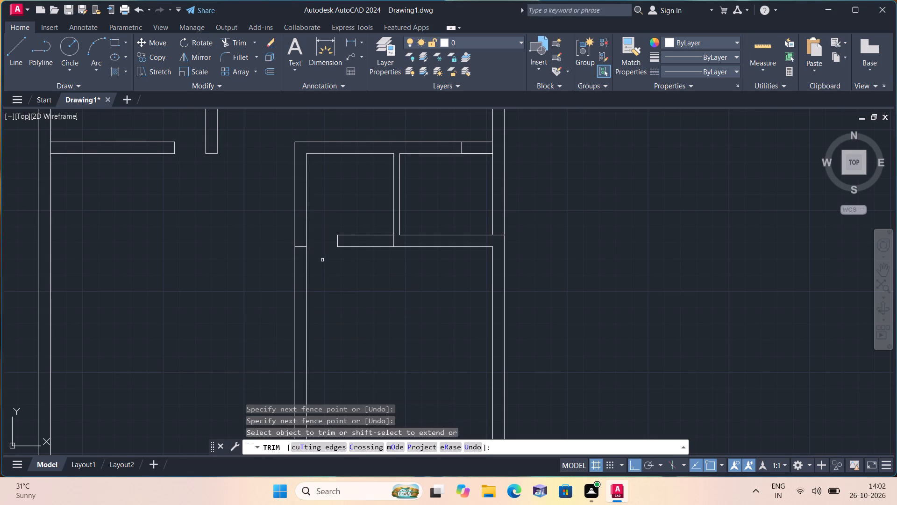
drag(470, 137, 483, 169)
click(399, 241)
click(376, 242)
key(space)
Draw a door jamb line across the left outer wall, 2' above the top line of the left cross wall.
scroll(377, 245, down, 2)
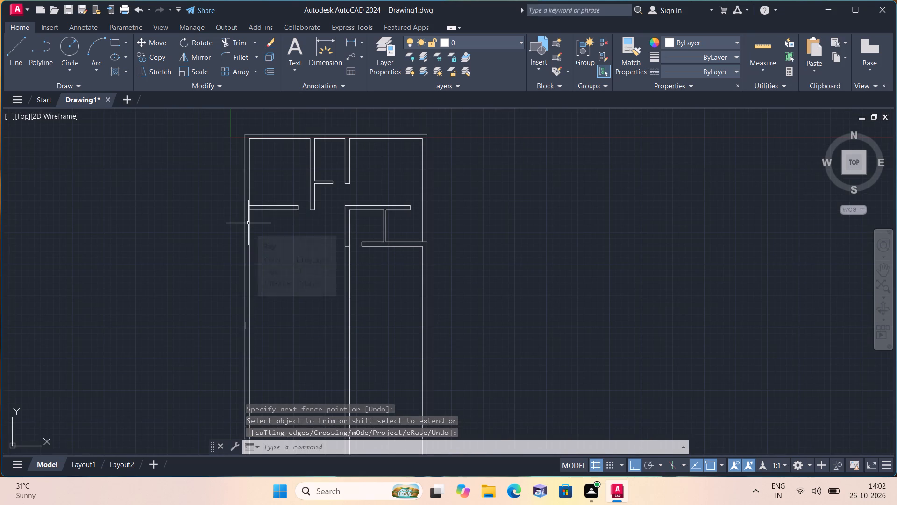
key(l)
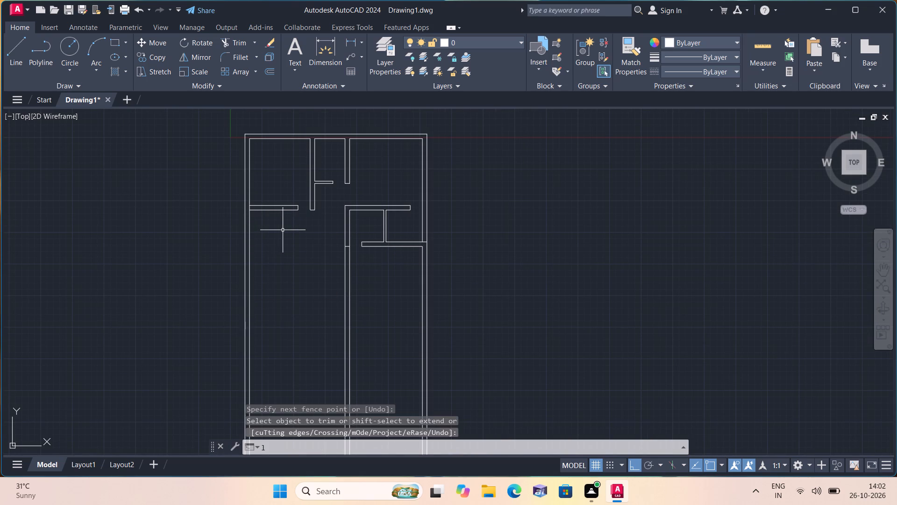
key(space)
scroll(256, 222, up, 2)
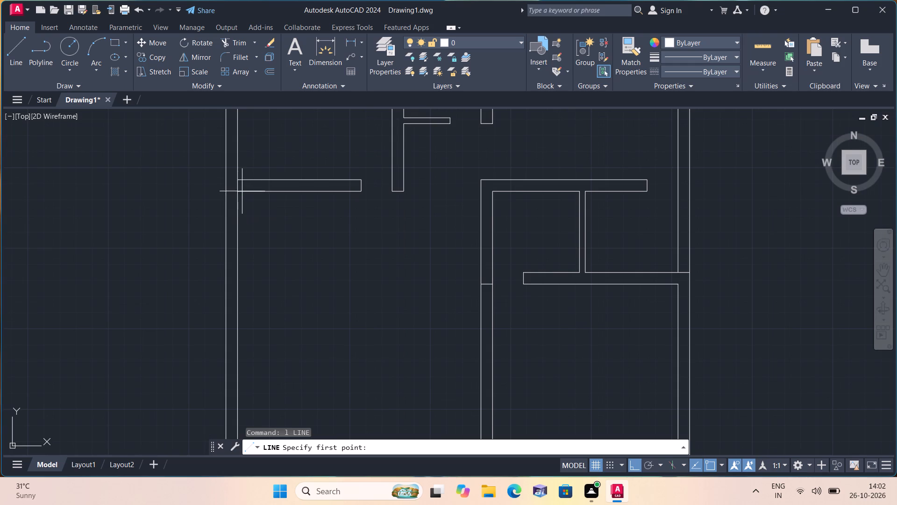
click(238, 182)
middle_drag(240, 166, 276, 252)
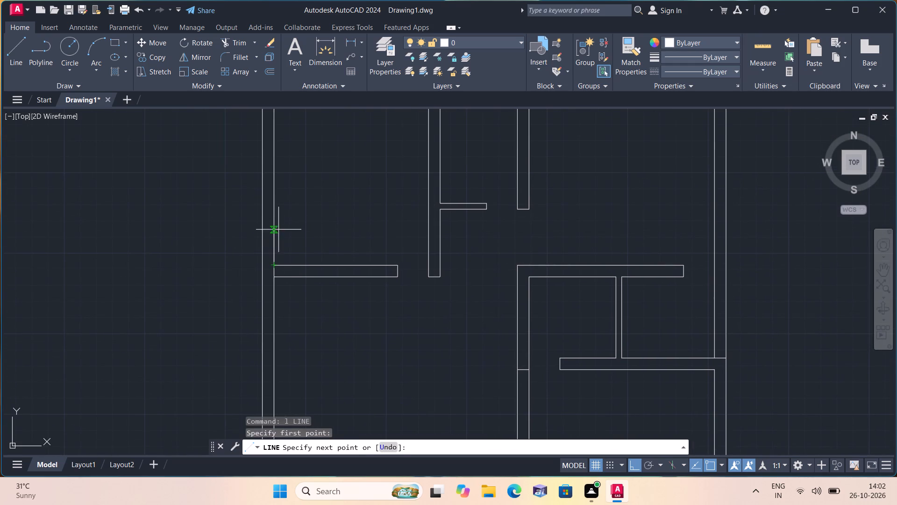
text(2')
key(space)
click(260, 232)
key(space)
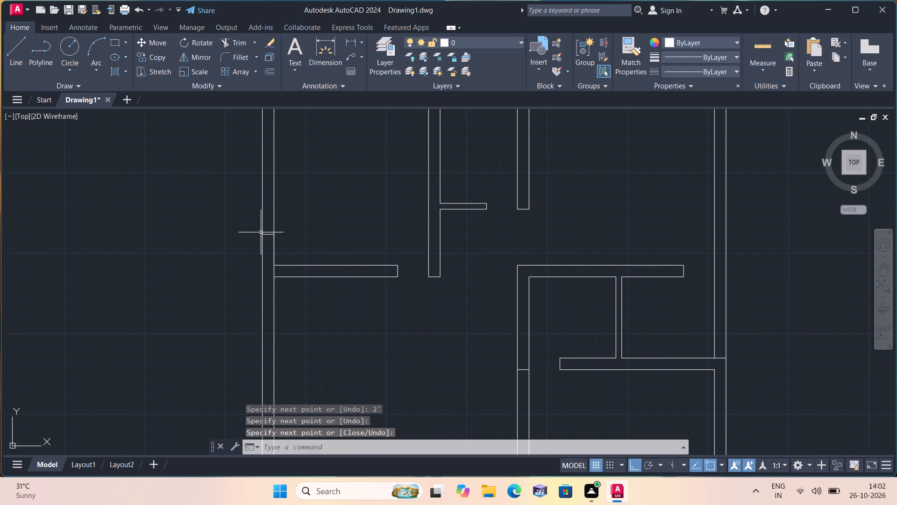
Draw a second jamb line across the left outer wall, level with the left cross wall's top line.
scroll(274, 262, up, 1)
key(space)
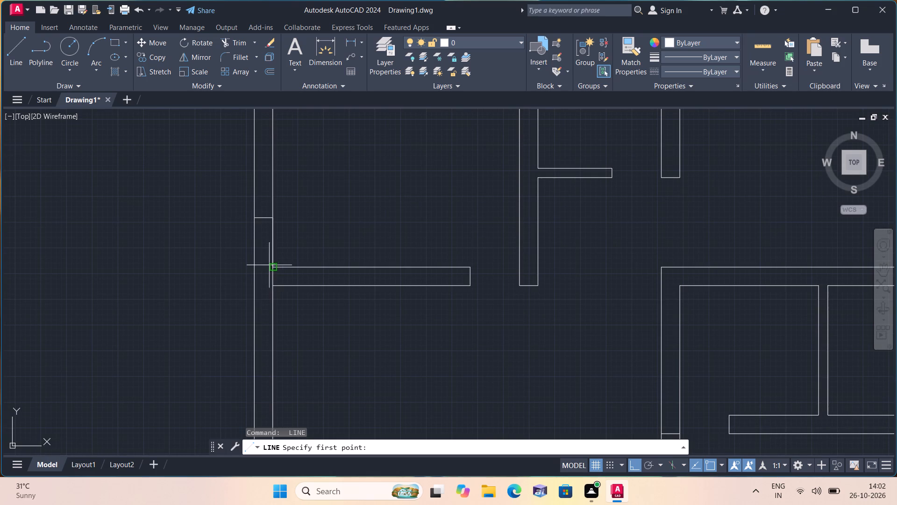
click(277, 265)
click(254, 265)
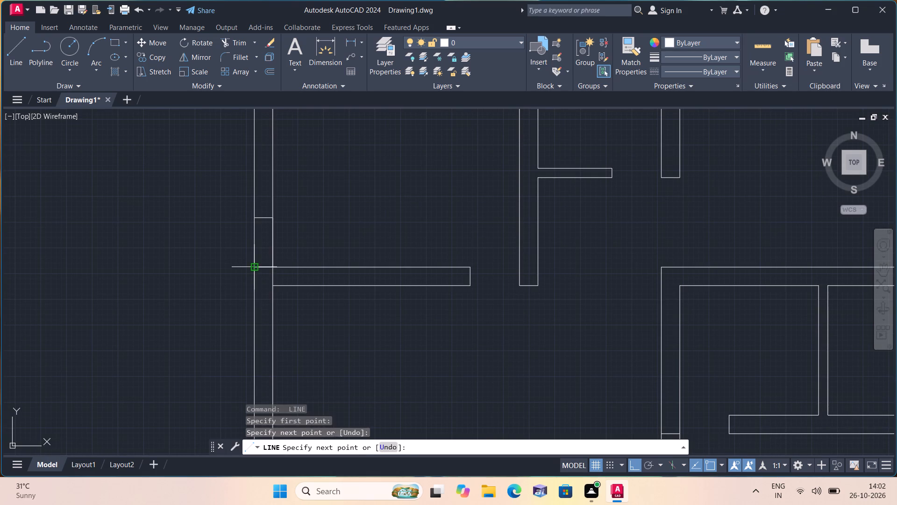
key(space)
Trim the left outer wall's inner line between the two jamb lines and across the left cross wall's end.
scroll(295, 250, down, 1)
key(t)
key(r)
text(im)
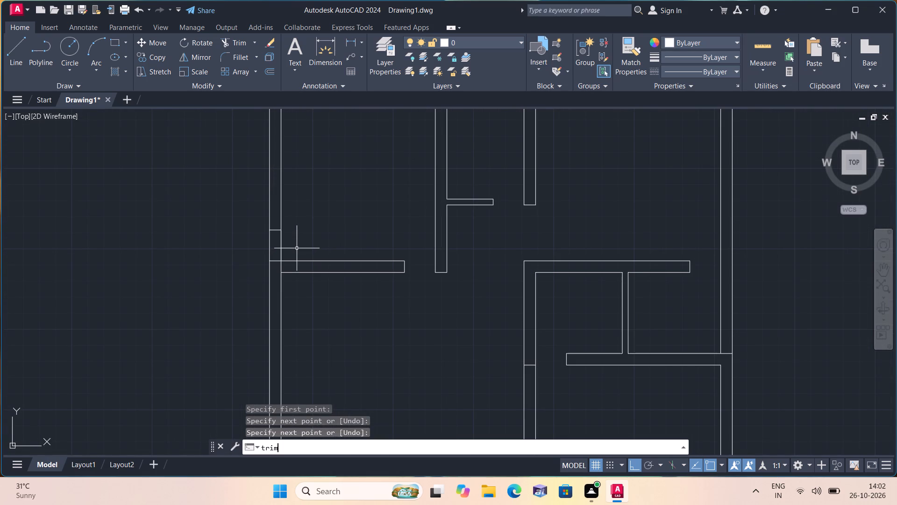
key(space)
click(281, 241)
click(281, 240)
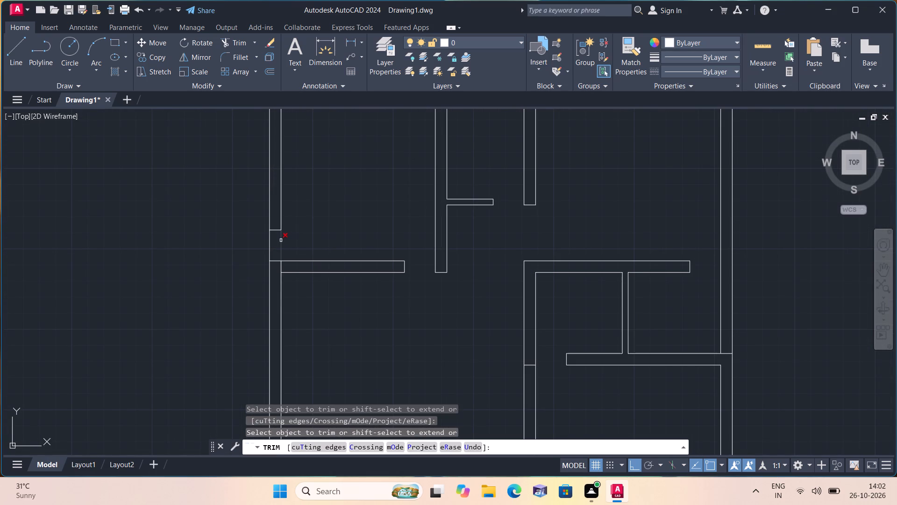
click(281, 265)
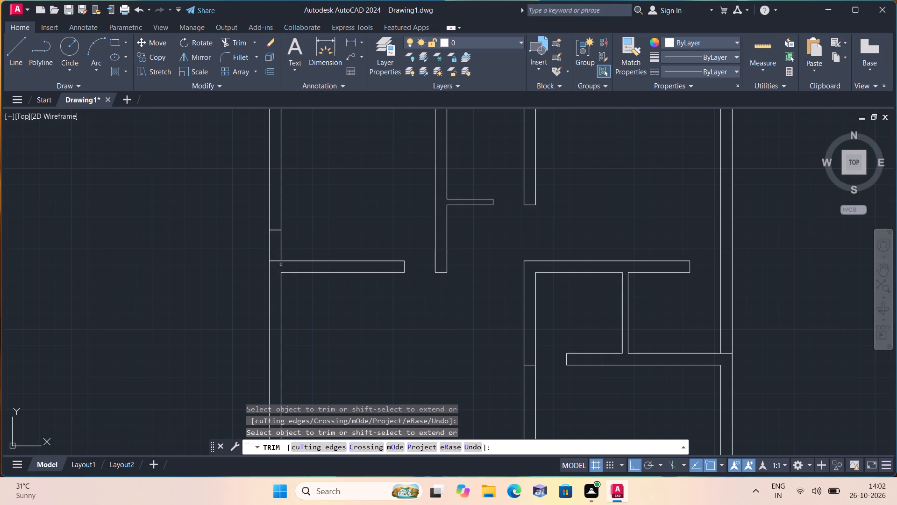
click(281, 252)
key(space)
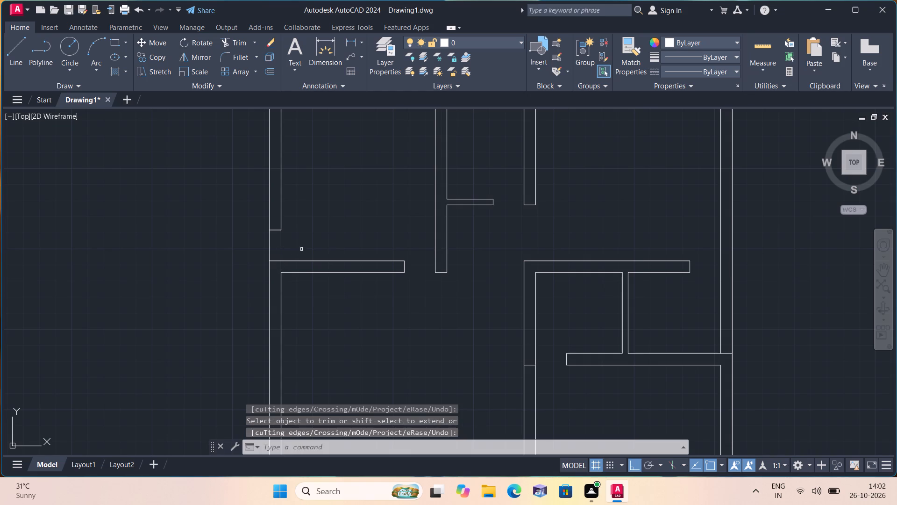
Draw a counter outline in the top-left room: about 2'-10" out from the upper jamb, about 6'-6" up, and across to the partition wall.
scroll(306, 244, down, 1)
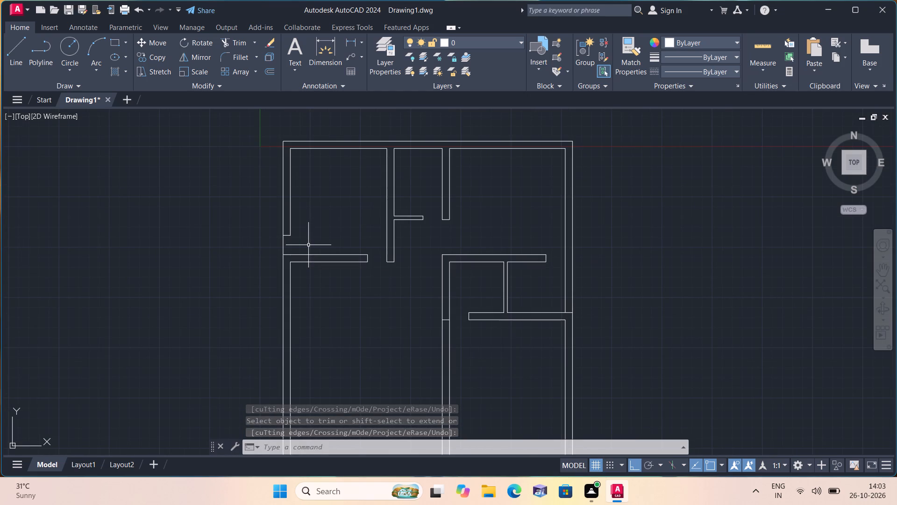
scroll(308, 245, down, 1)
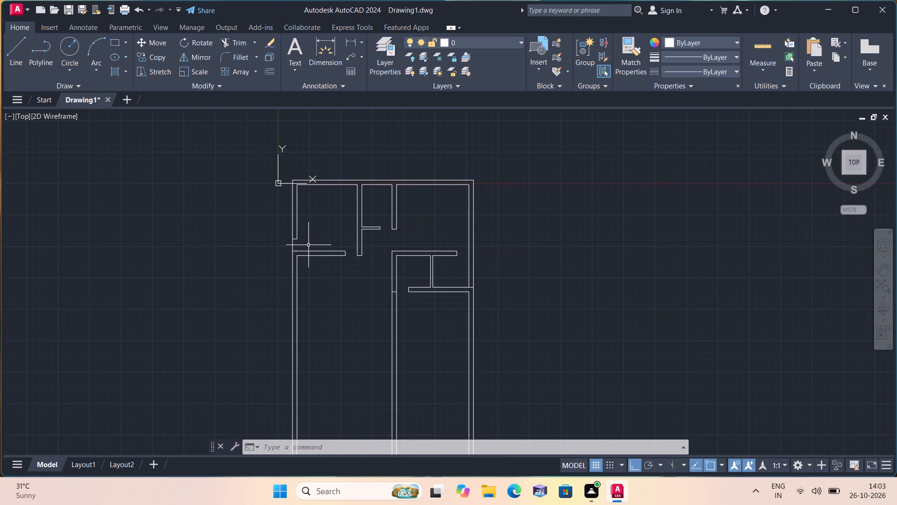
scroll(323, 212, up, 2)
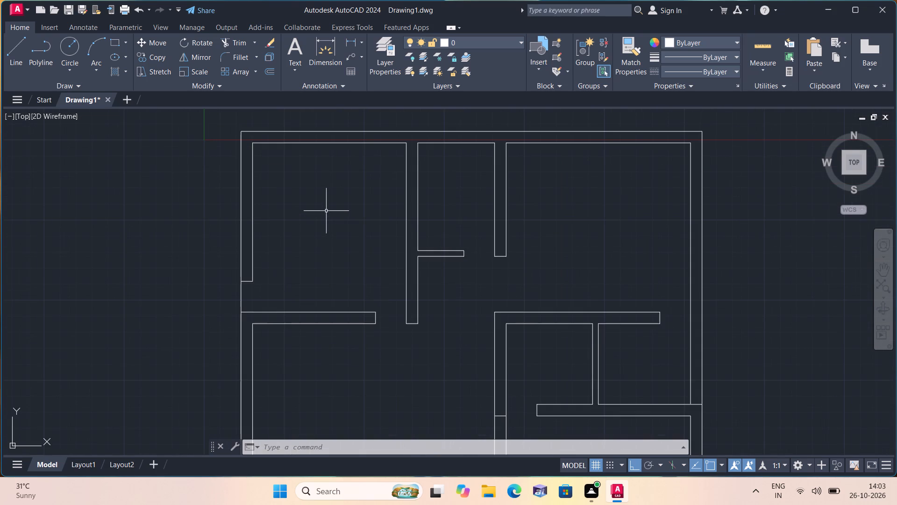
scroll(326, 211, down, 1)
middle_drag(324, 211, 308, 206)
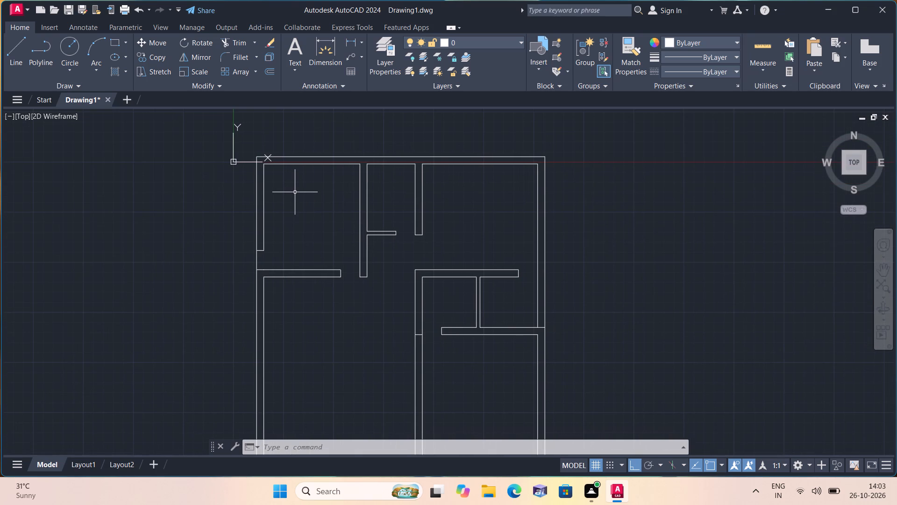
key(l)
key(space)
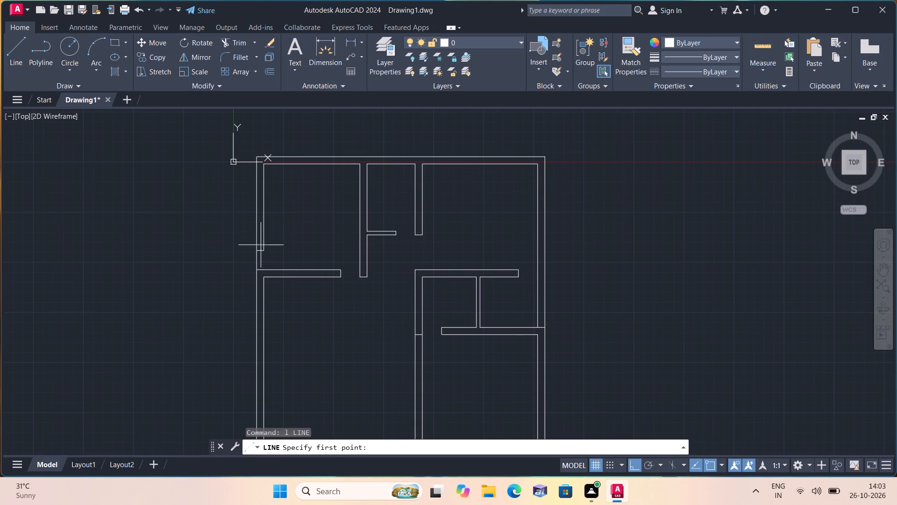
scroll(252, 271, up, 1)
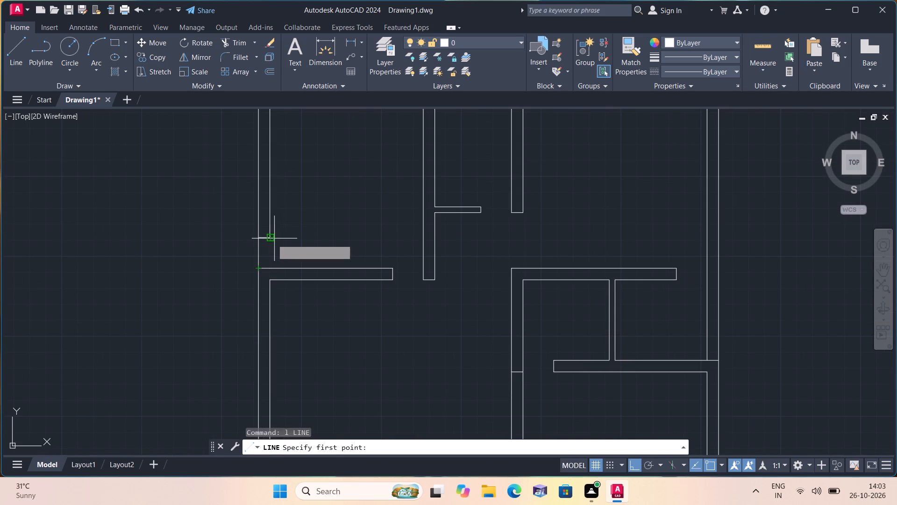
click(268, 239)
scroll(270, 239, down, 2)
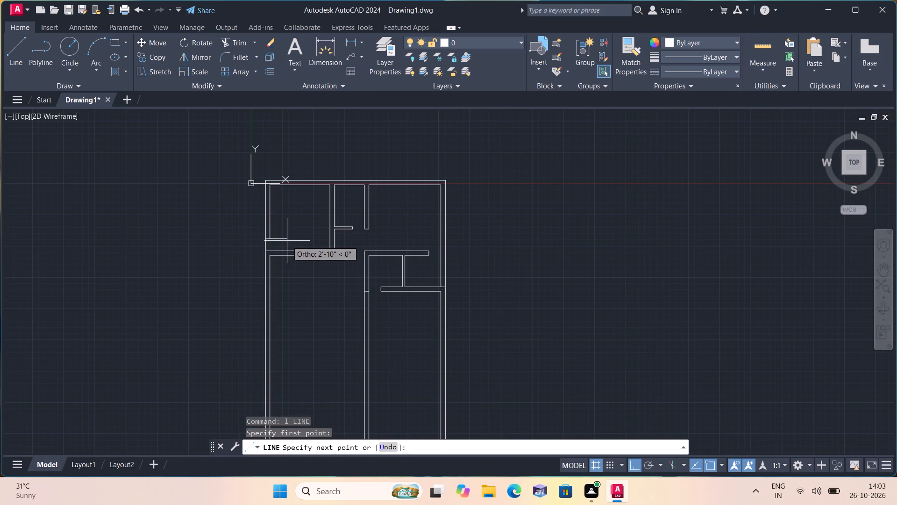
click(287, 240)
scroll(289, 200, up, 2)
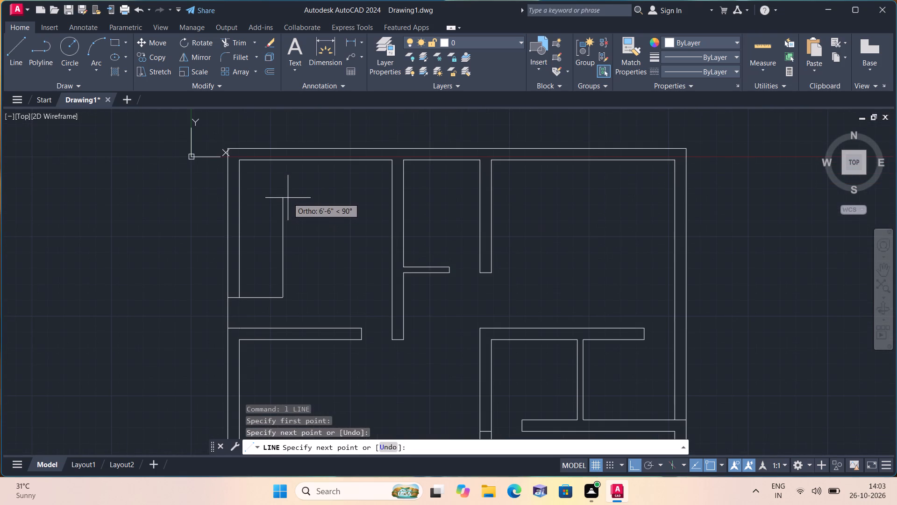
click(286, 195)
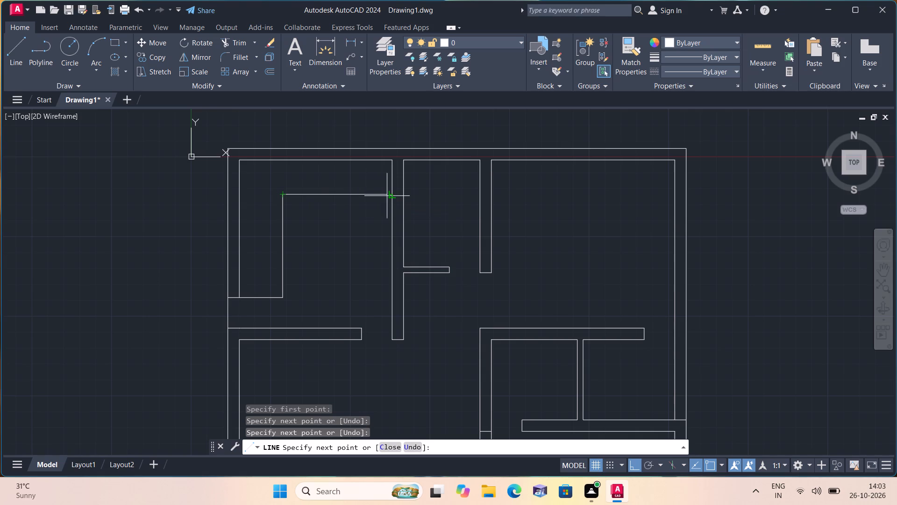
click(392, 197)
key(space)
Draw a horizontal line about 1'-6" long into the top-right room from the lower end of its left wall.
scroll(392, 197, down, 1)
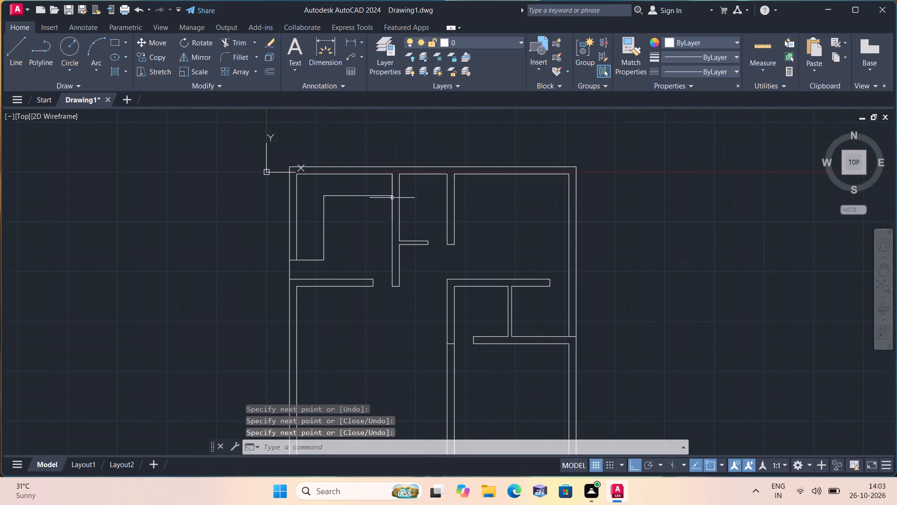
scroll(446, 265, down, 1)
middle_drag(445, 265, 423, 258)
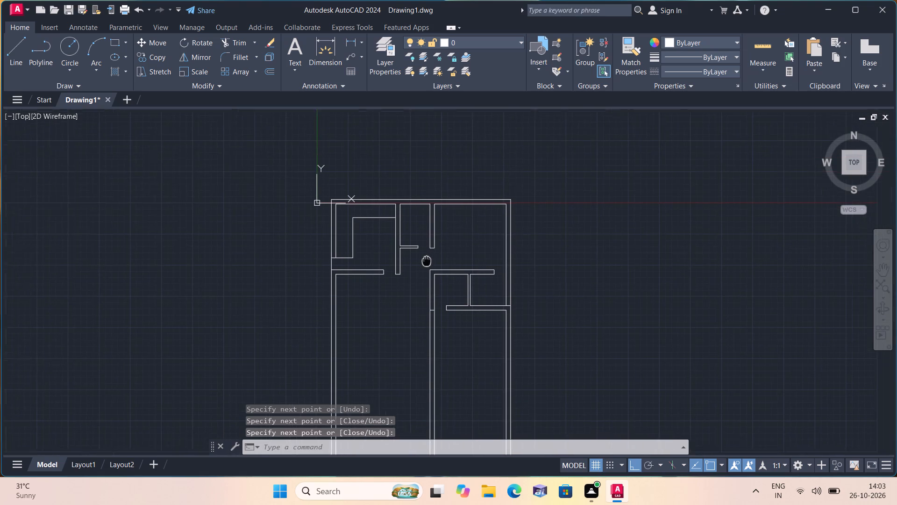
middle_drag(423, 258, 412, 250)
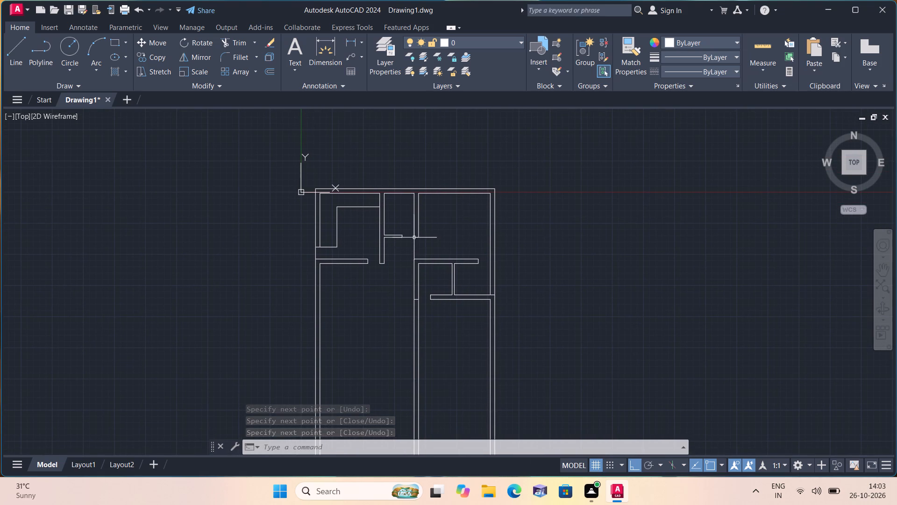
key(space)
scroll(425, 225, up, 3)
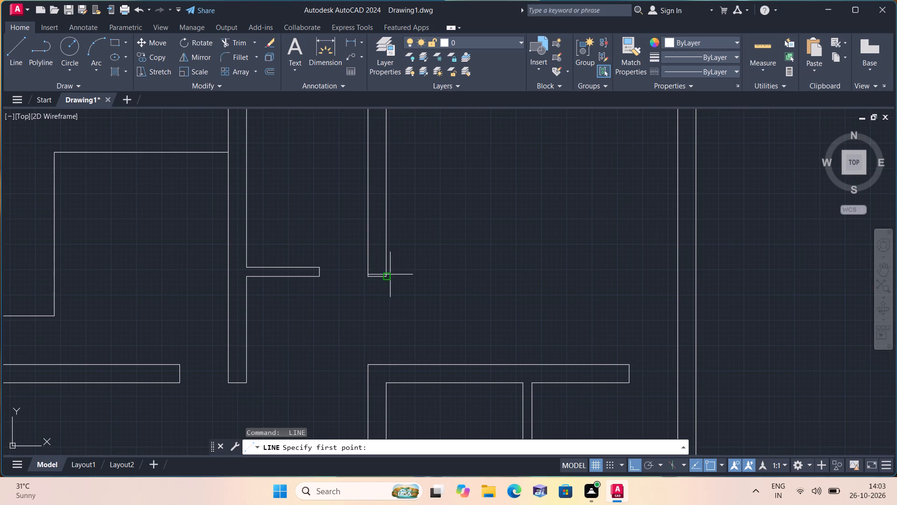
click(391, 276)
scroll(422, 273, down, 2)
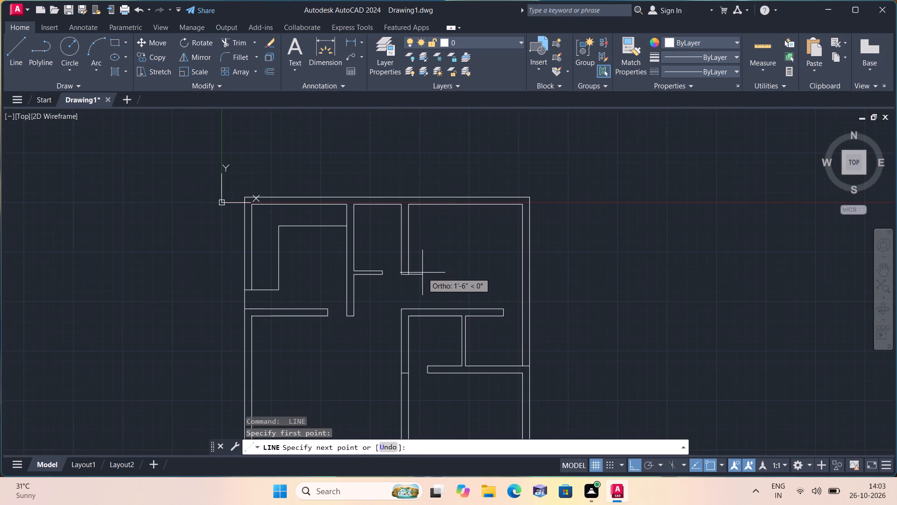
click(423, 273)
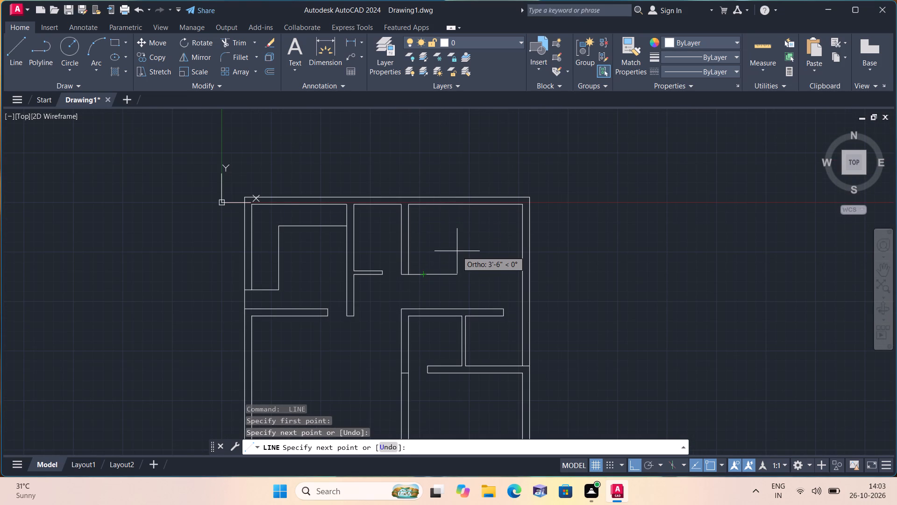
key(Escape)
Draw a vertical line from that short line's free end up to the top wall's inner line, closing the strip.
scroll(435, 272, up, 1)
key(space)
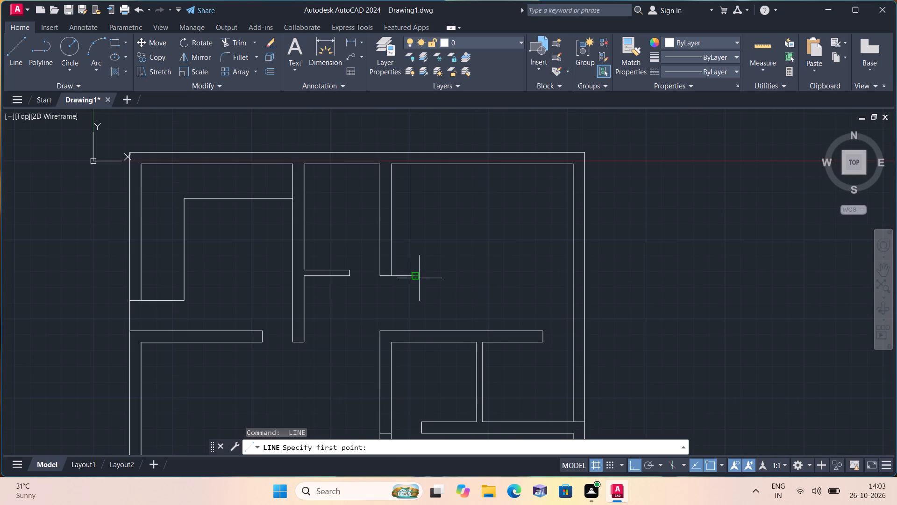
click(418, 274)
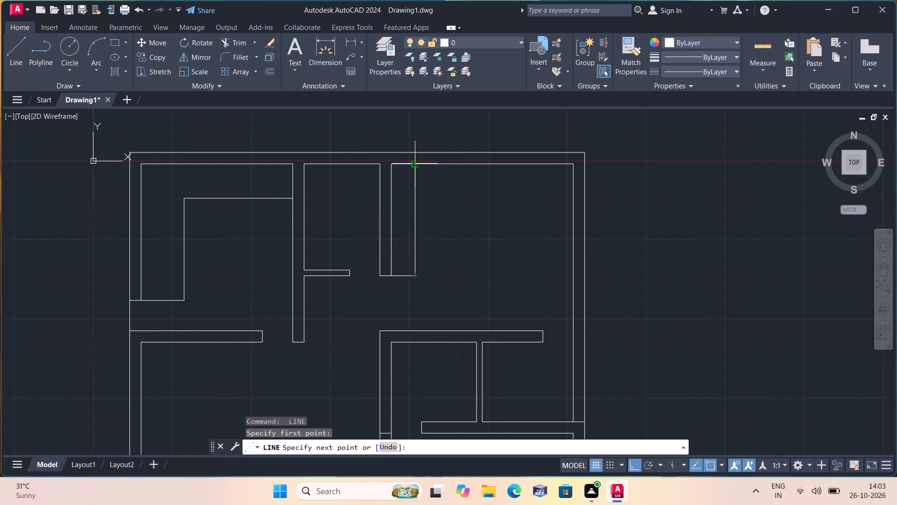
click(416, 159)
key(space)
scroll(453, 239, down, 1)
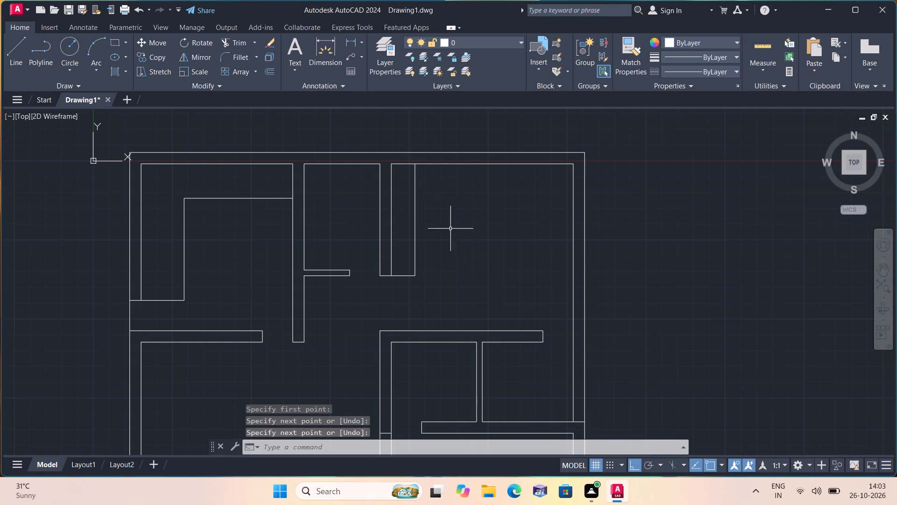
middle_drag(451, 250, 445, 208)
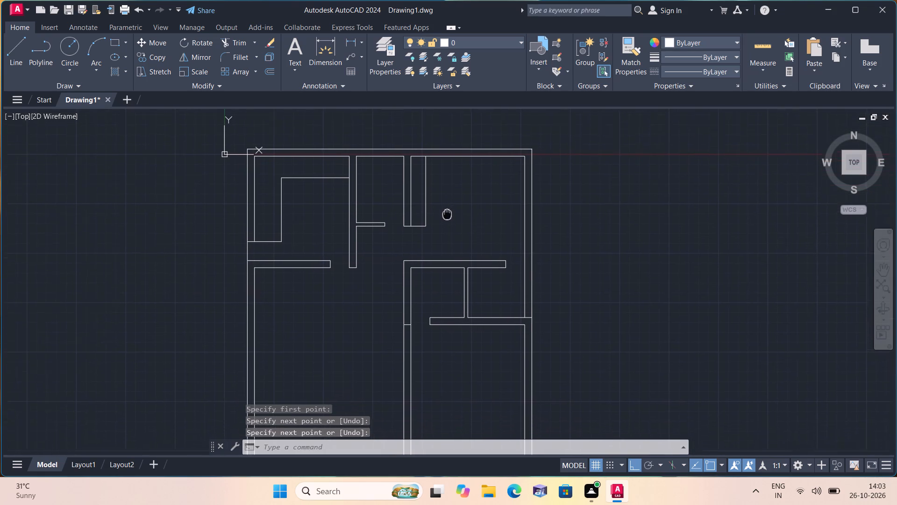
Draw a built-in outline just over 1' deep below the right-hand cross wall, from its free end across to the outer wall.
middle_drag(445, 208, 443, 201)
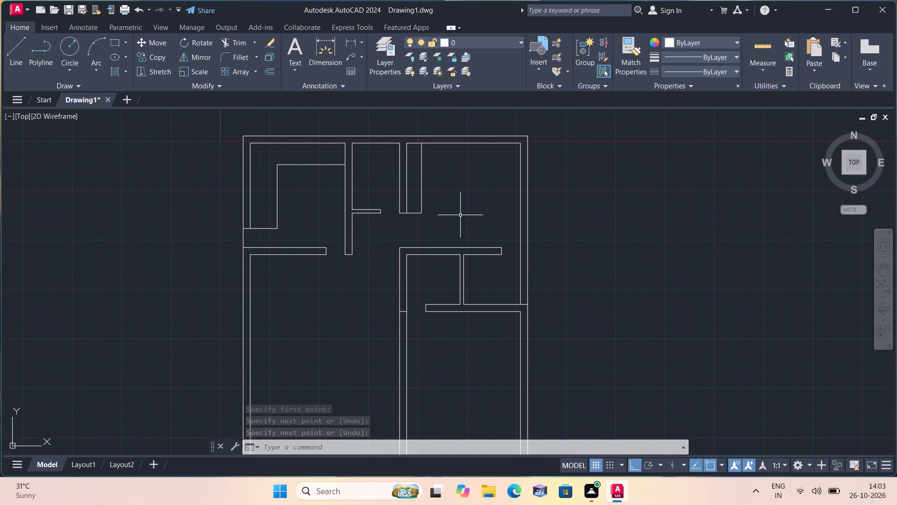
key(space)
scroll(432, 318, up, 2)
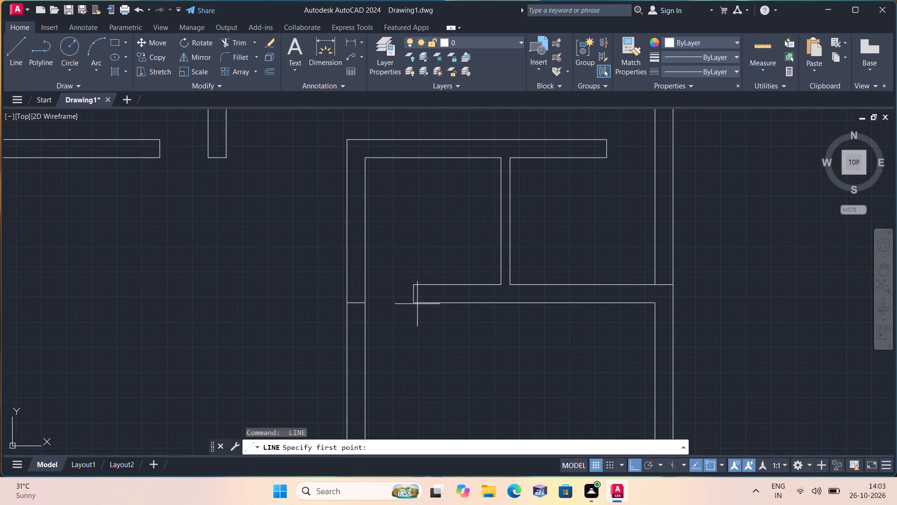
click(414, 302)
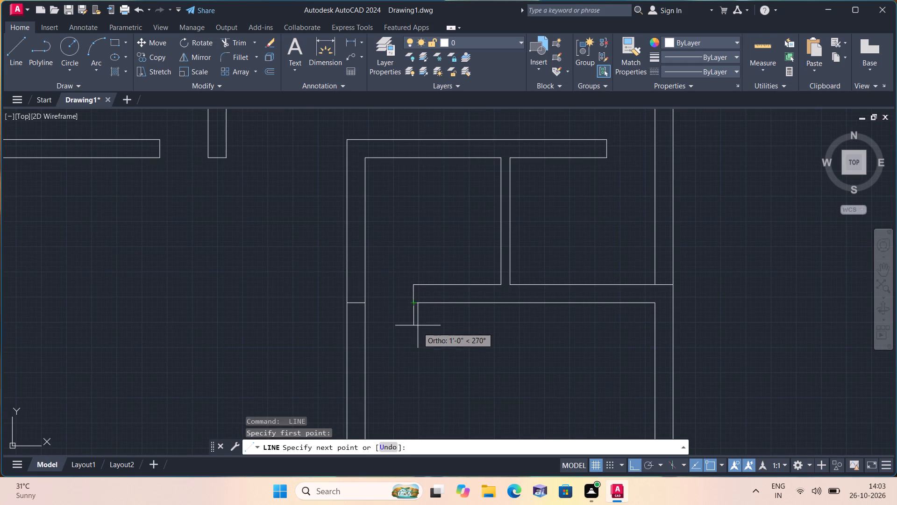
click(418, 332)
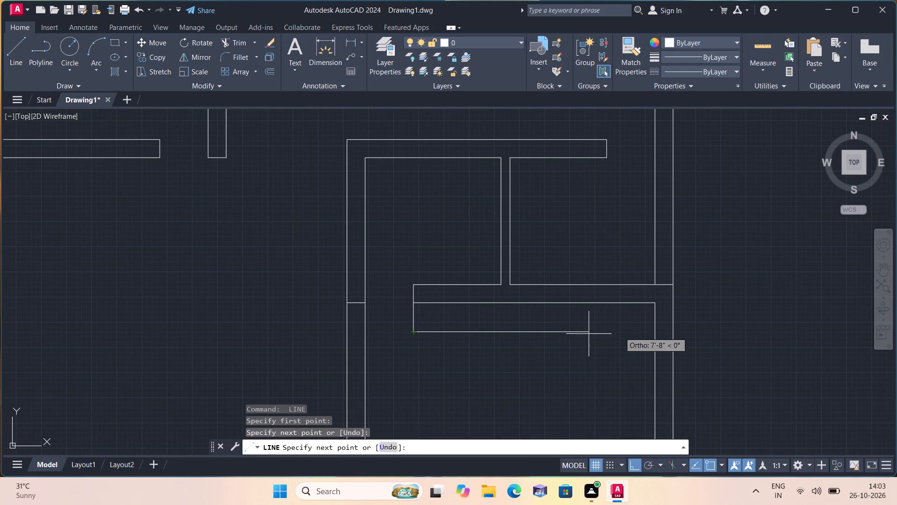
click(656, 331)
key(space)
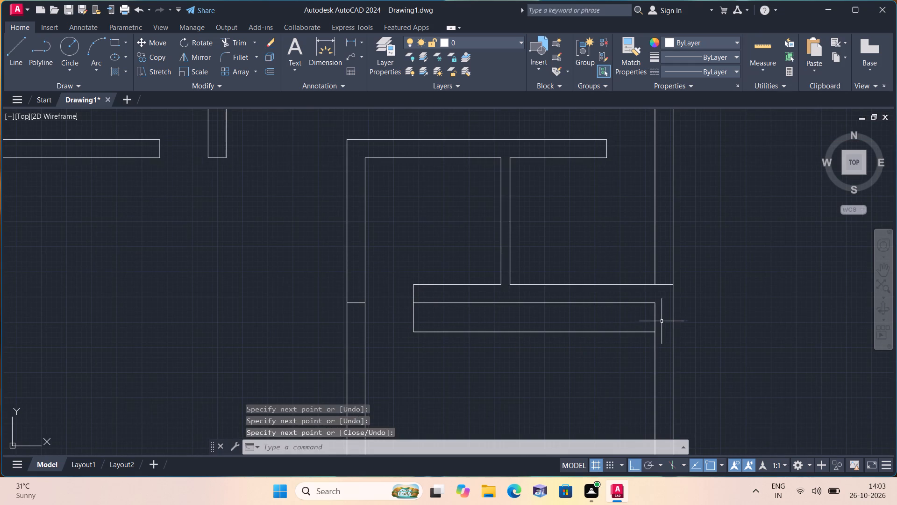
Offset the lower line of the right-hand cross wall 10' downward.
scroll(597, 288, down, 3)
scroll(503, 310, up, 1)
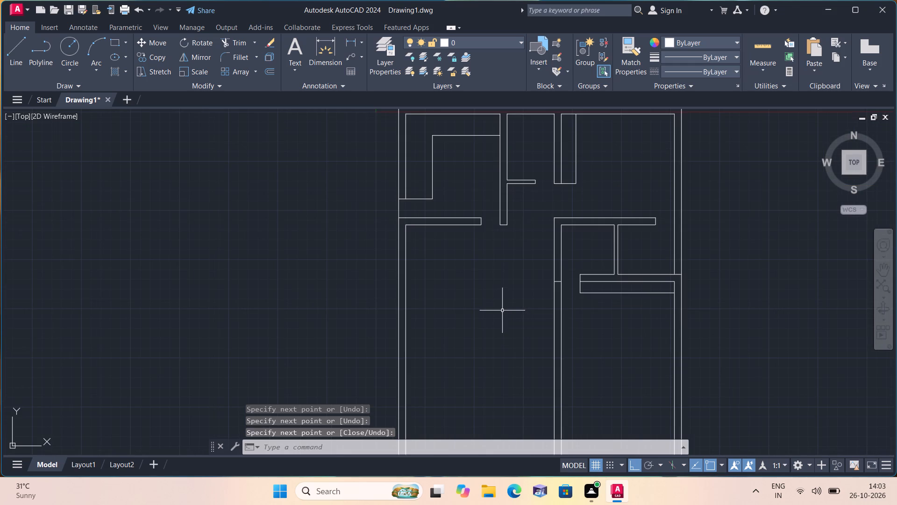
key(o)
key(f)
key(f)
key(space)
text(10')
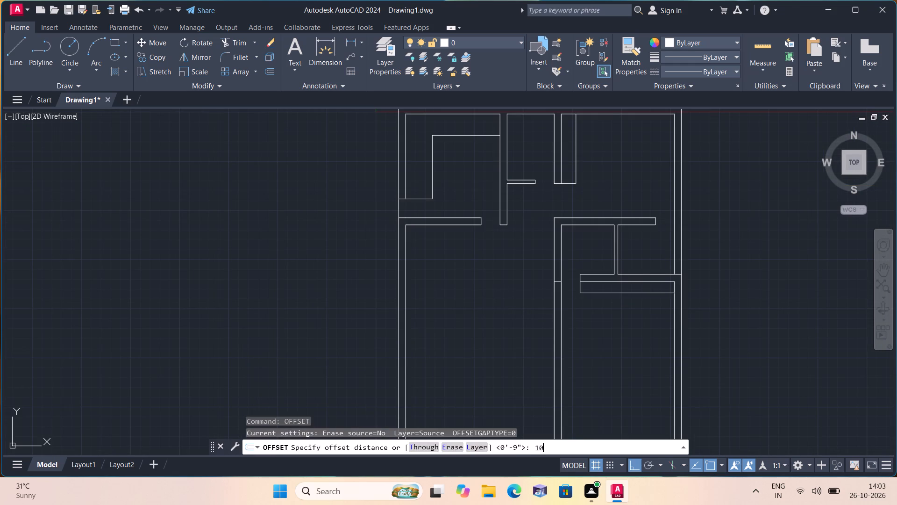
key(space)
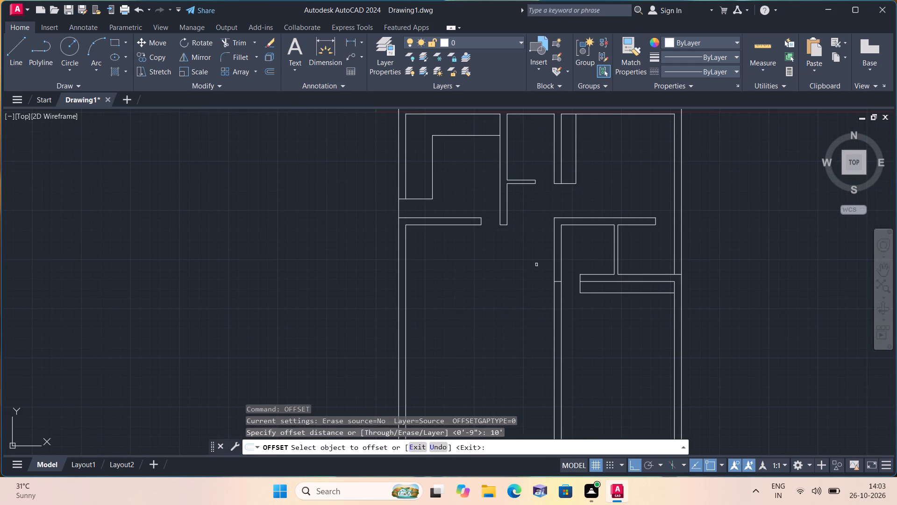
click(591, 282)
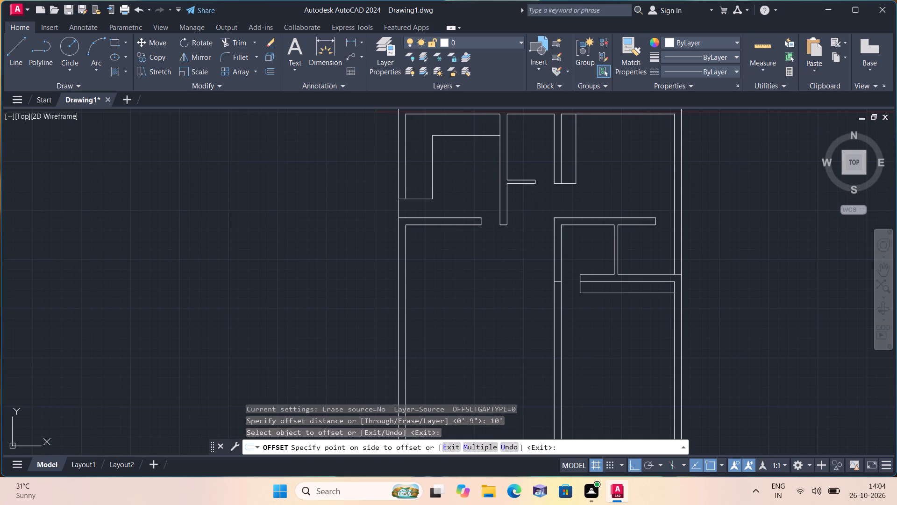
click(594, 343)
middle_drag(592, 343, 526, 299)
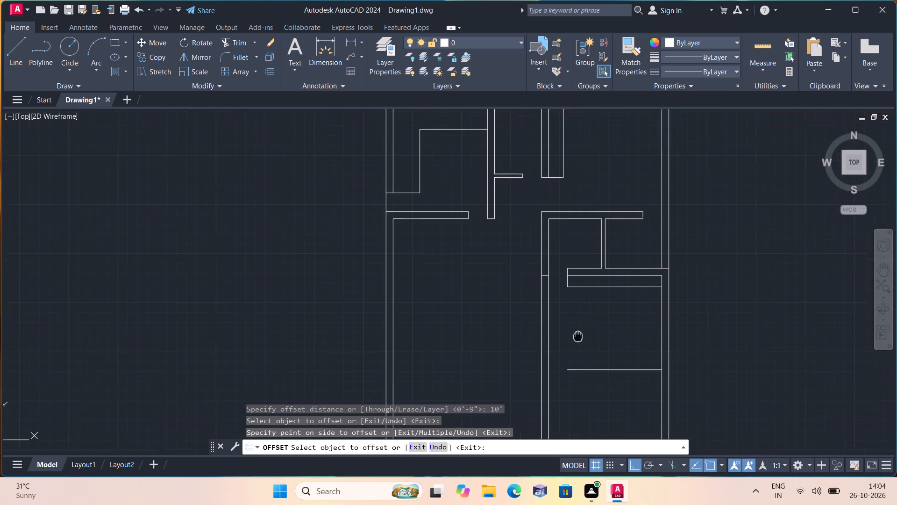
middle_drag(526, 299, 506, 287)
key(space)
Offset the new horizontal line in the right-hand room 9" downward to form a wall.
key(space)
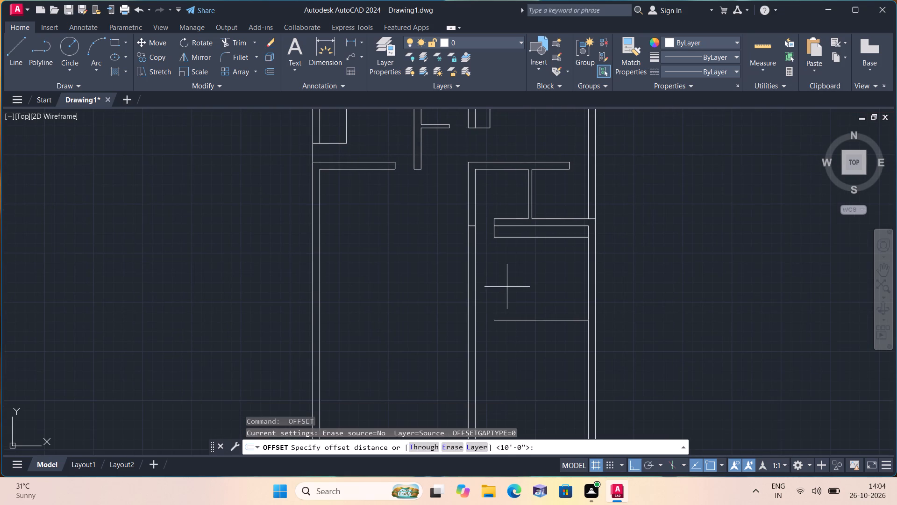
key(9)
key(shift+quotedbl)
key(space)
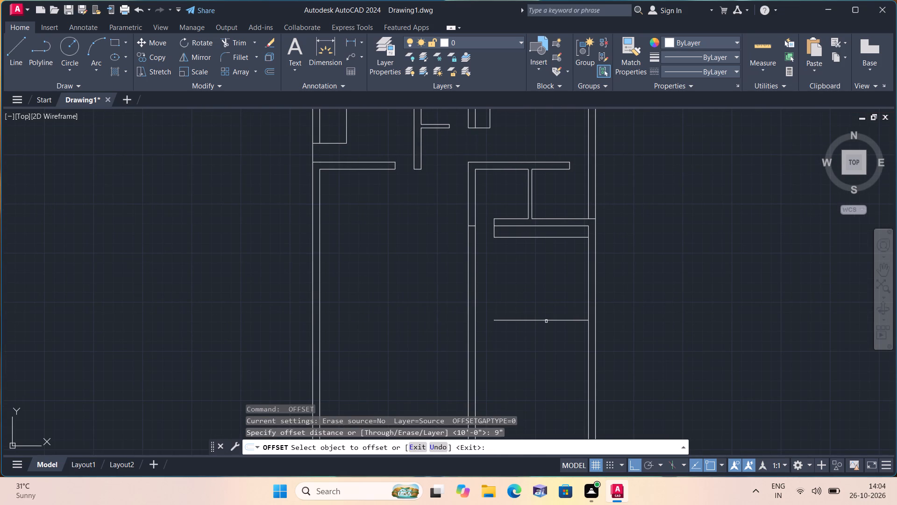
click(546, 321)
click(546, 371)
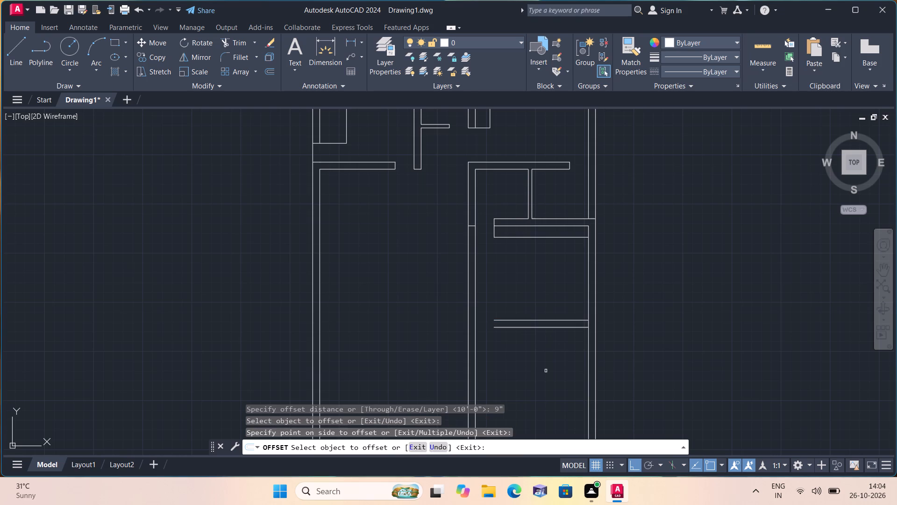
key(space)
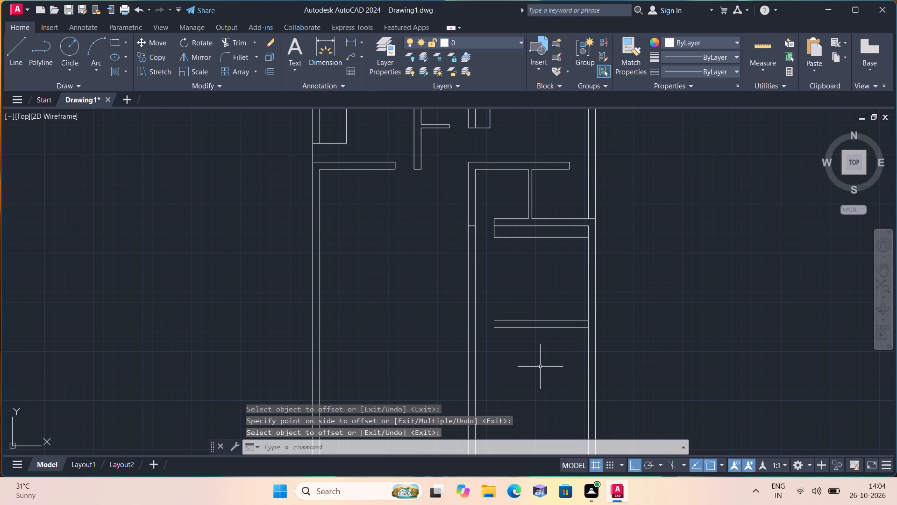
Extend both lines of the right room's new wall to the central vertical wall, carrying the lower line through to its far face.
text(ext)
text(e)
key(space)
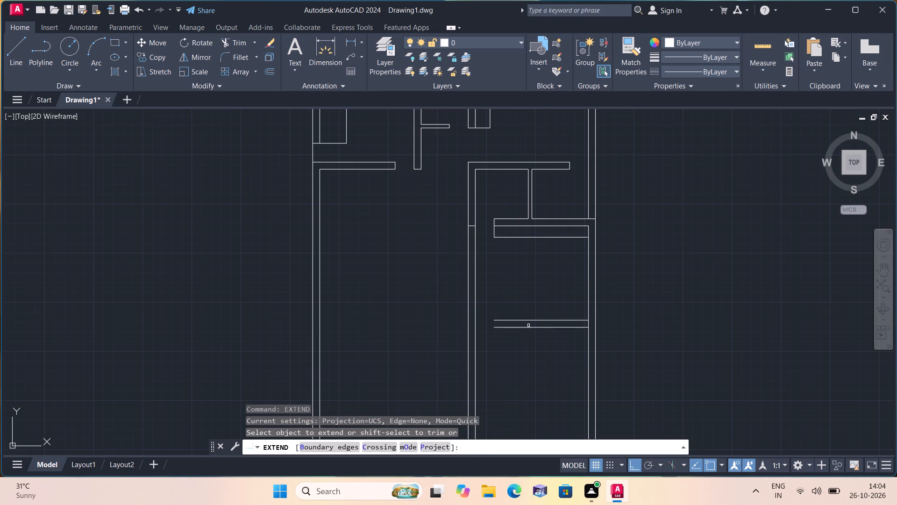
drag(519, 319, 513, 337)
click(507, 327)
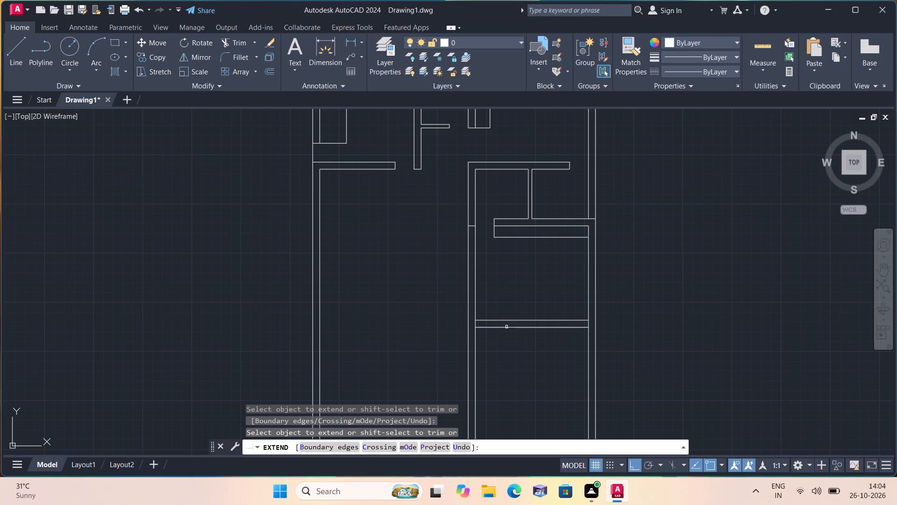
click(489, 327)
key(space)
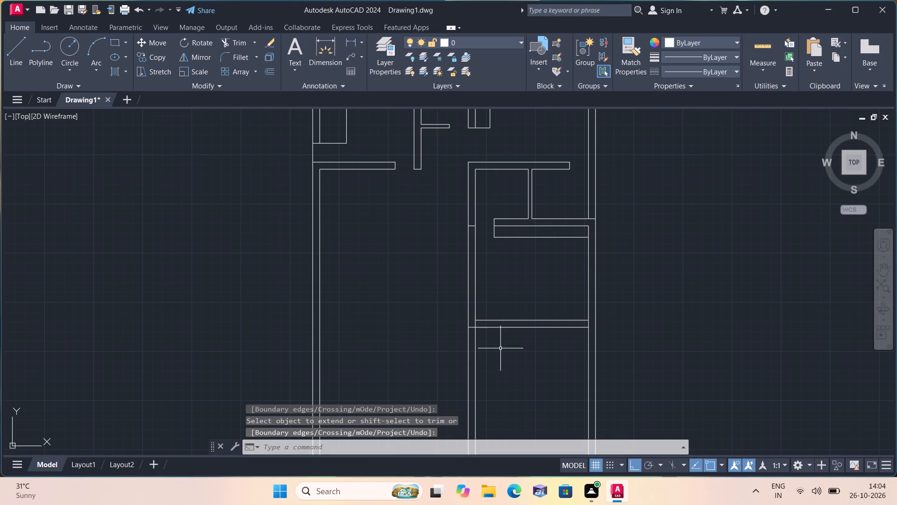
Offset the lower line of the left-hand cross wall 9' downward.
text(off)
key(space)
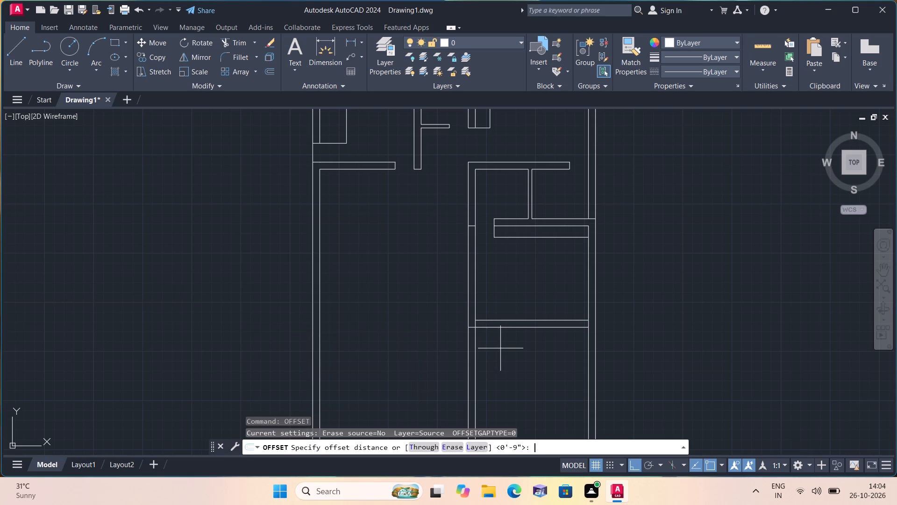
text(9')
key(space)
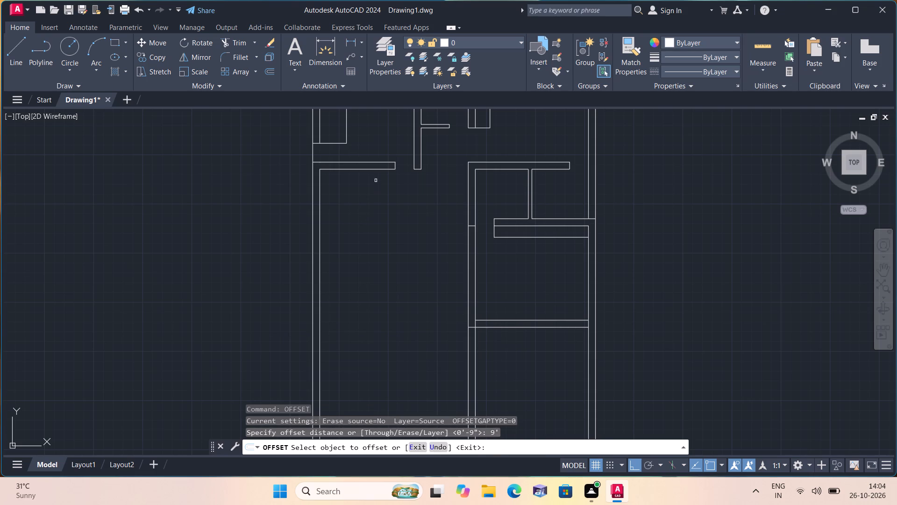
click(375, 169)
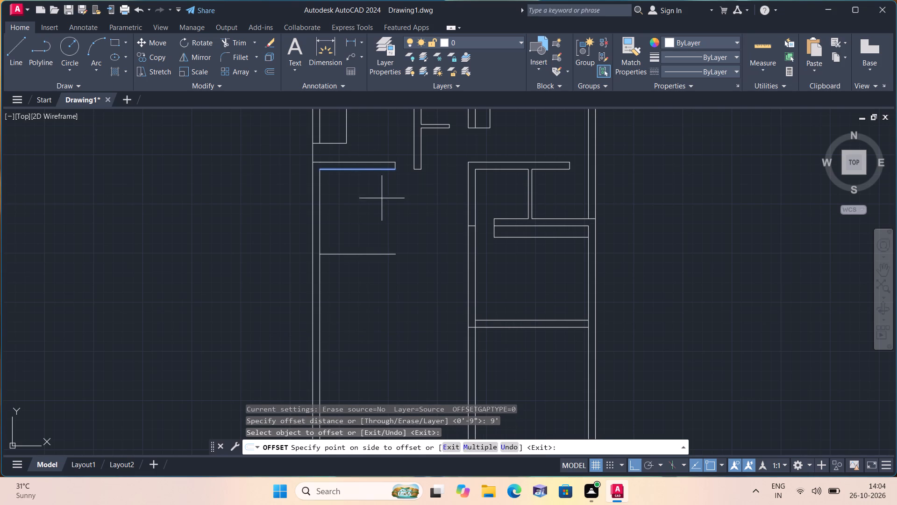
click(400, 290)
key(space)
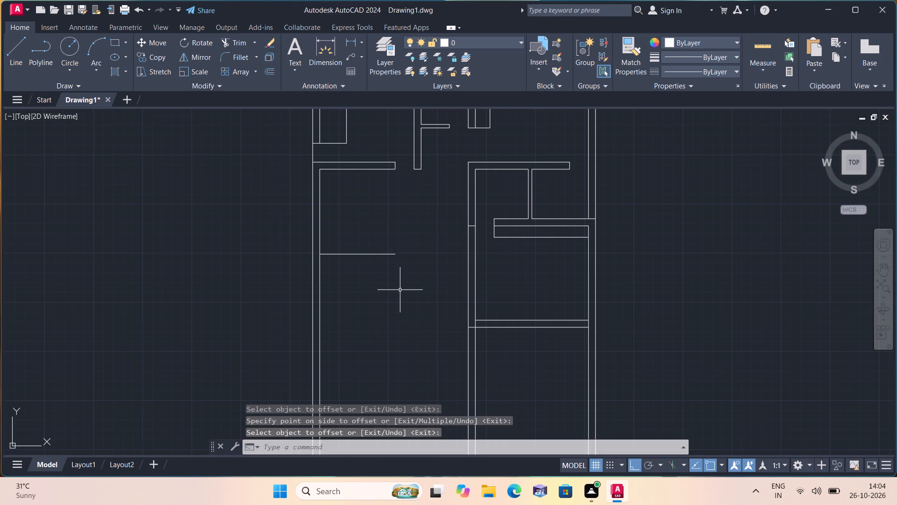
Offset the new horizontal line in the left-hand room 9" downward to form a wall.
key(space)
text(9")
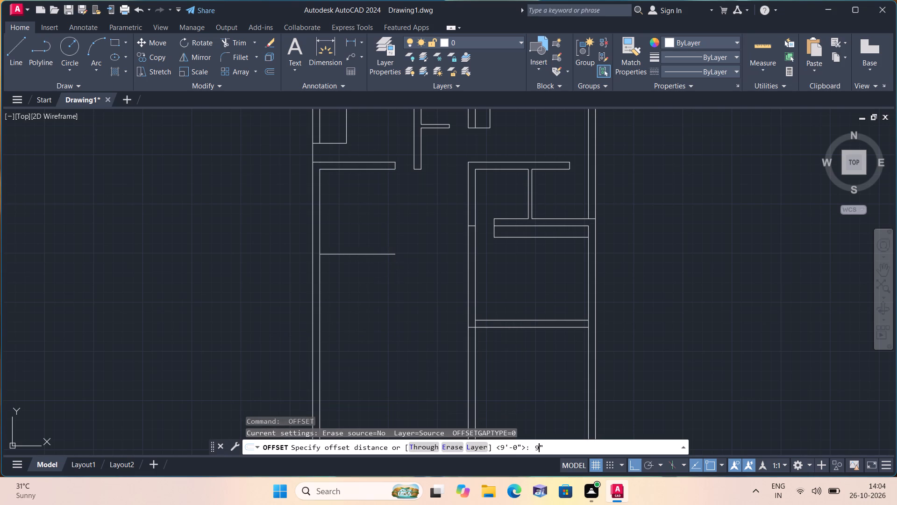
key(space)
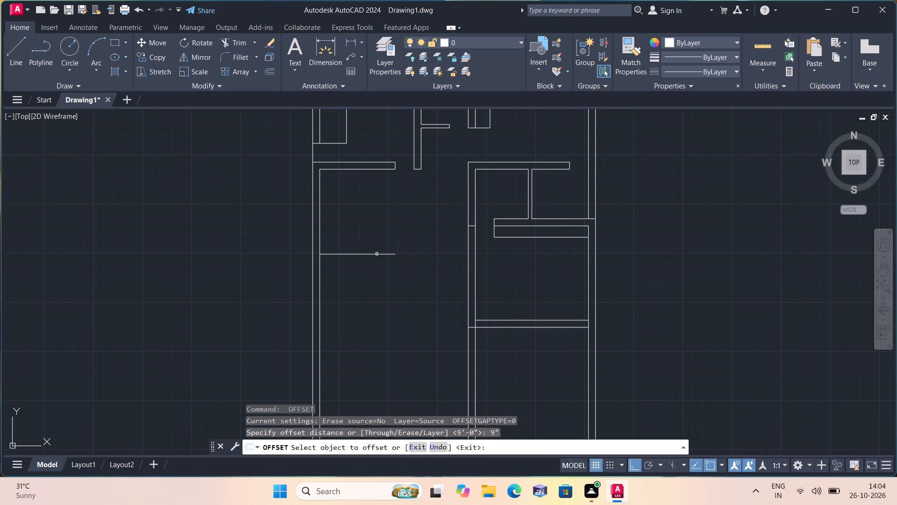
click(377, 254)
click(377, 296)
key(space)
Extend both lines of the left room's new wall to the central vertical wall, carrying the upper line through to its far face.
text(ex)
text(te)
key(space)
drag(377, 245, 383, 281)
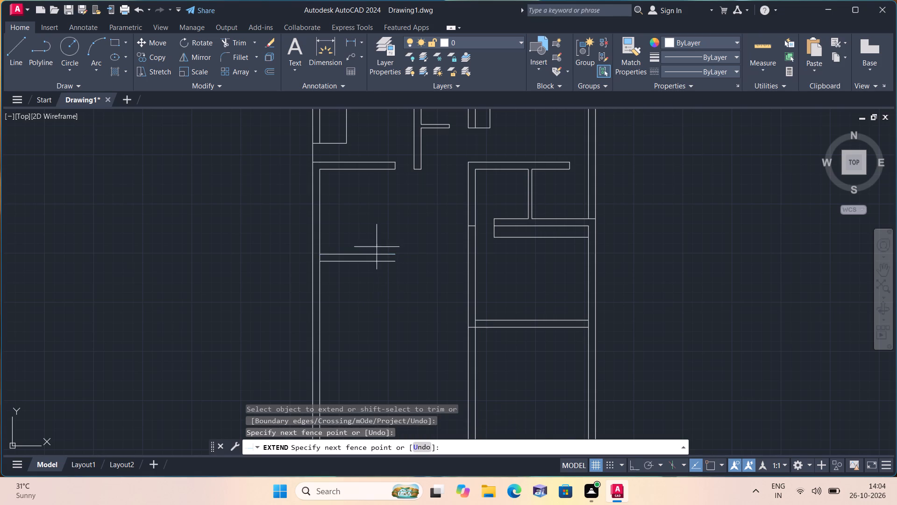
drag(383, 281, 390, 307)
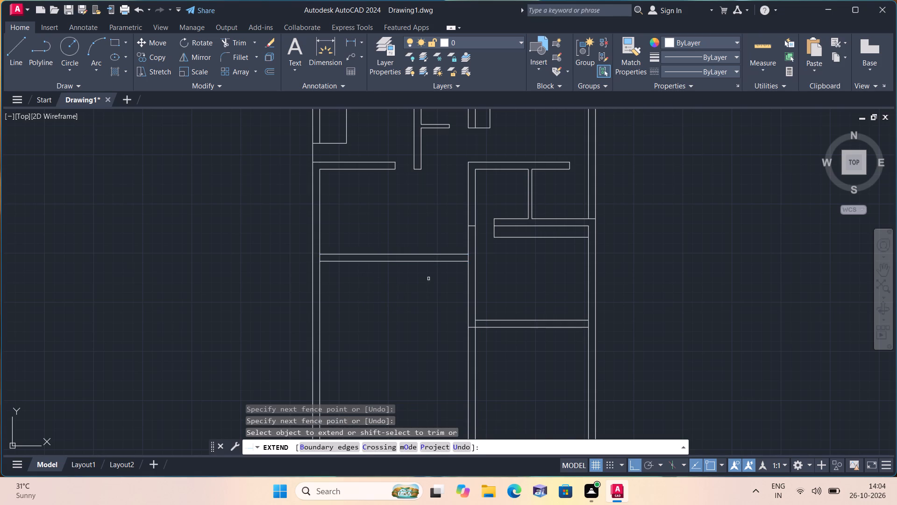
click(455, 255)
key(space)
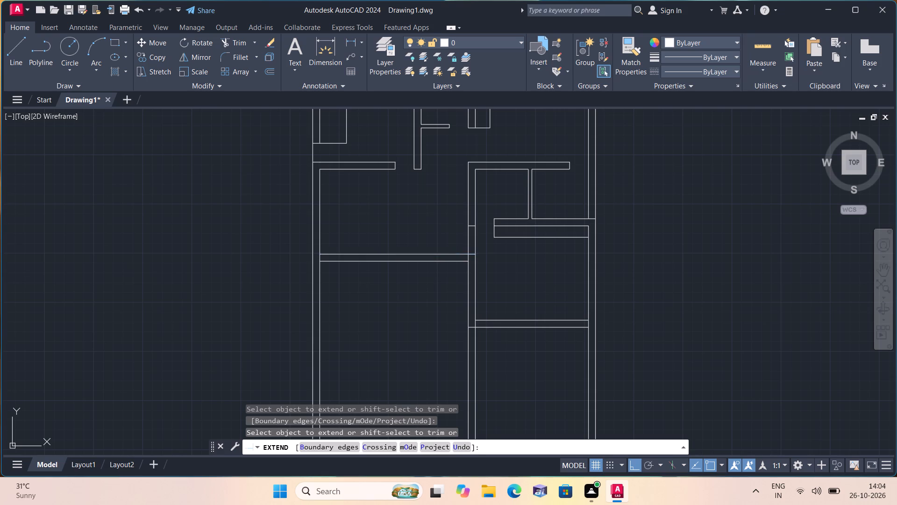
Draw a door jamb line across the left room's new wall, 6" from the central vertical wall's near face.
key(l)
key(space)
scroll(455, 252, up, 1)
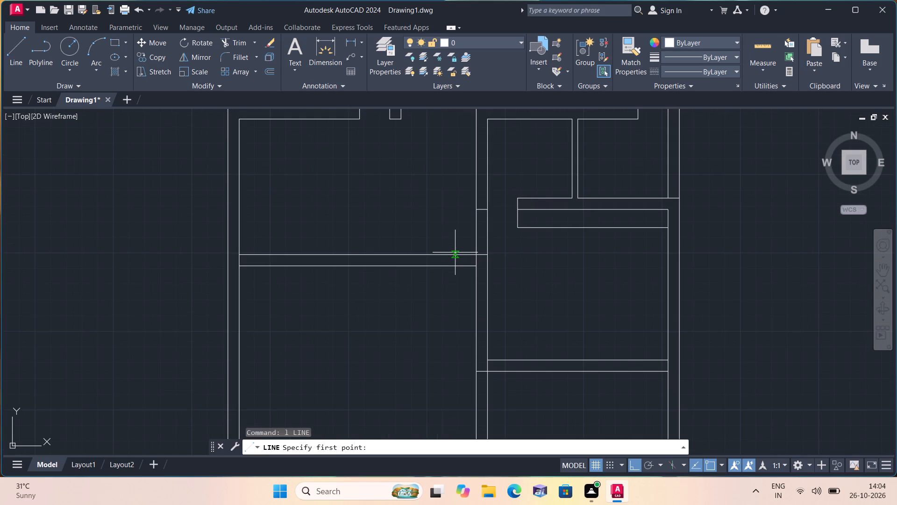
click(478, 255)
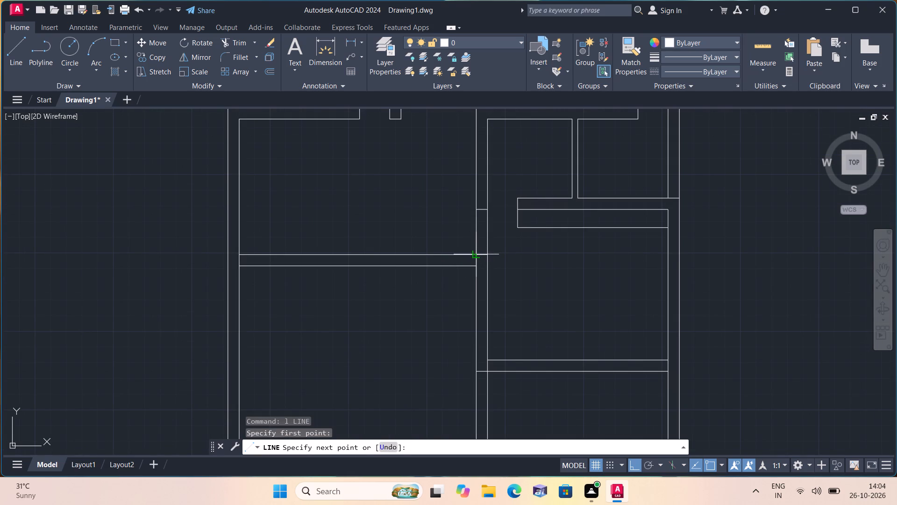
scroll(465, 256, up, 2)
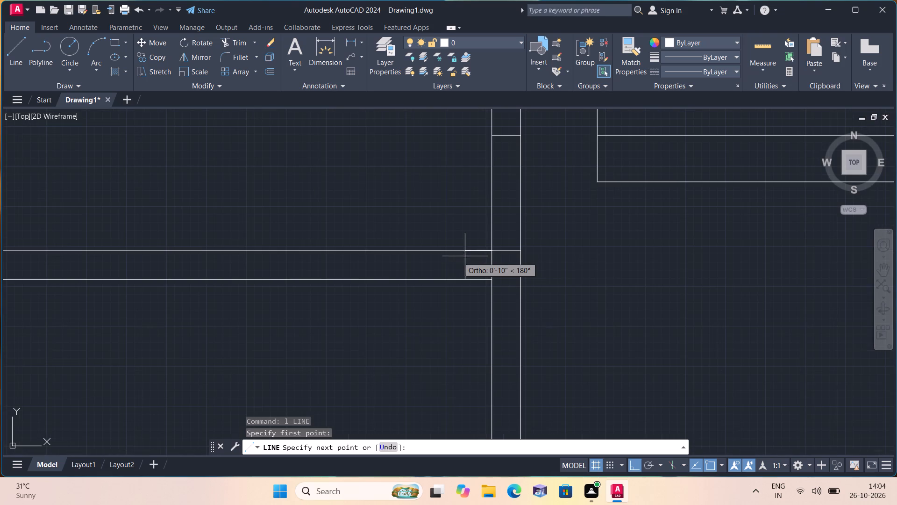
text(6")
key(space)
click(477, 283)
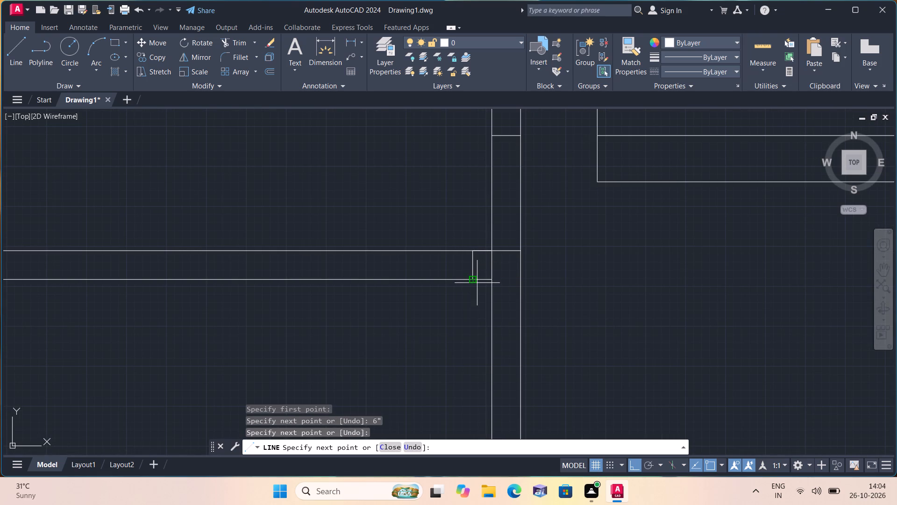
Draw the opposite jamb line across the same wall, 3' farther from the central wall.
text(2')
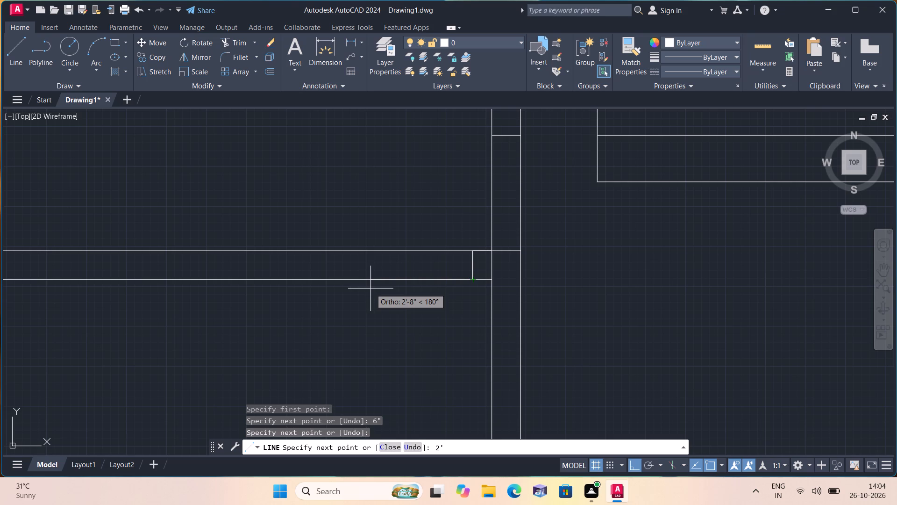
key(BackSpace)
key(BackSpace)
key(BackSpace)
text(3')
key(space)
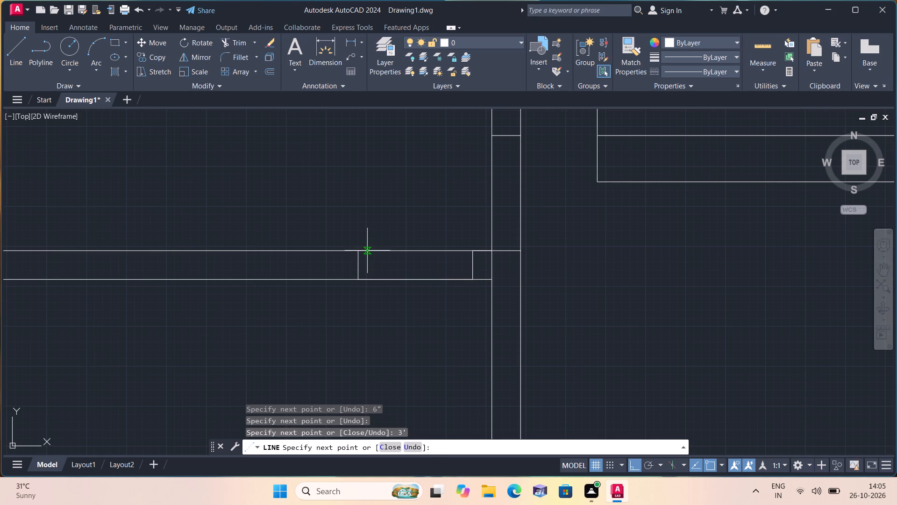
click(363, 251)
key(space)
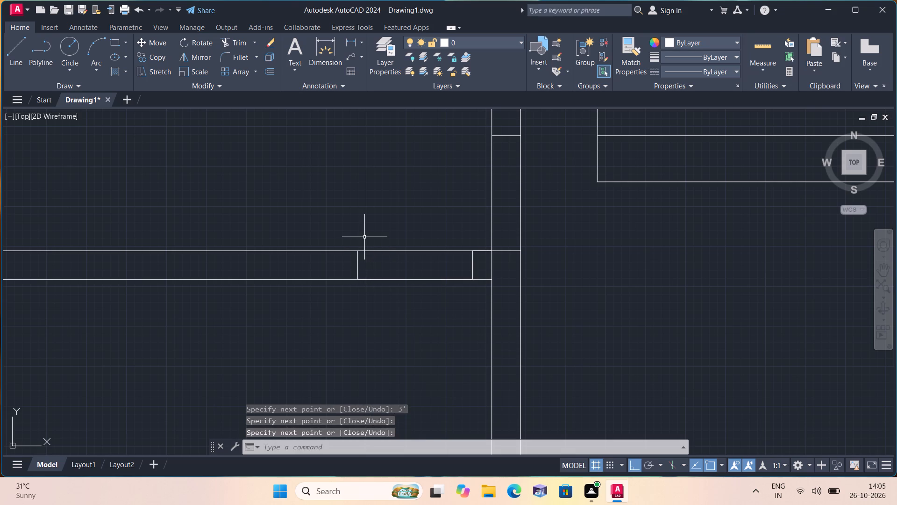
Trim the central wall's lines above the left room's wall and that wall's lines between its door jambs to clear both openings.
text(trim)
key(space)
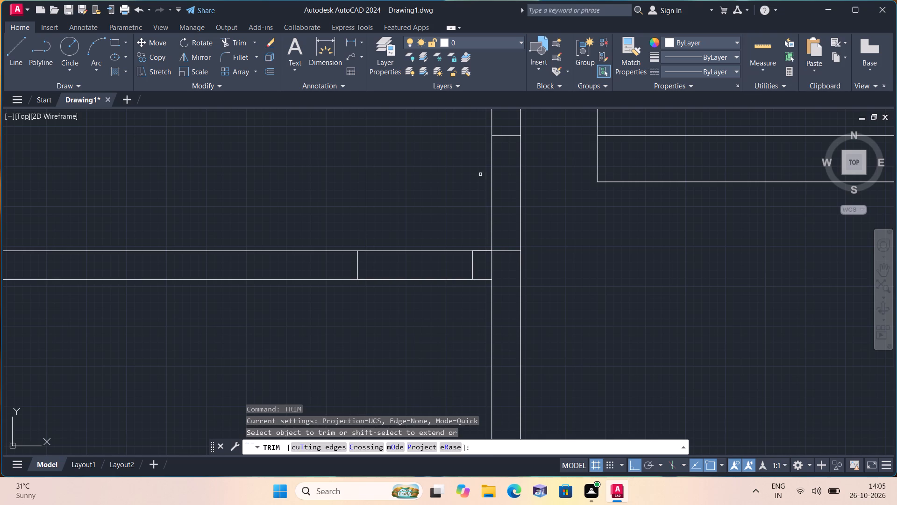
drag(484, 178, 500, 199)
drag(492, 199, 532, 195)
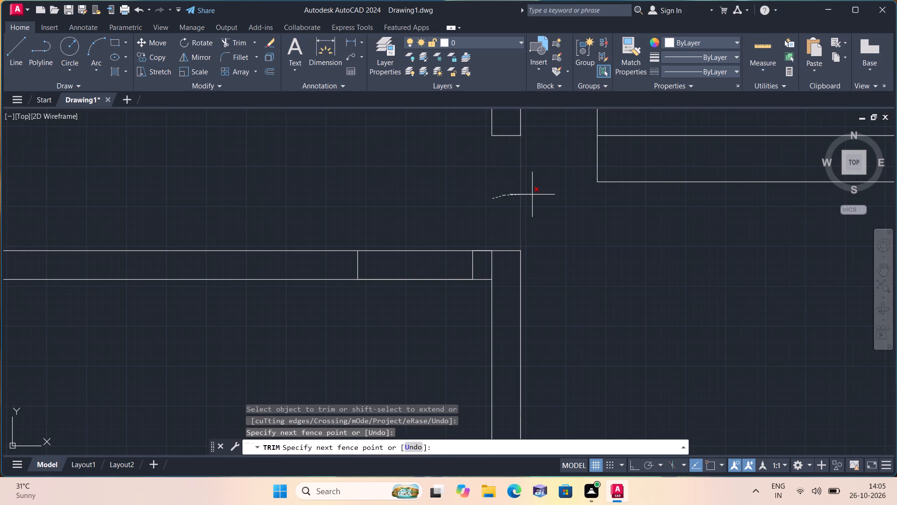
scroll(539, 190, down, 1)
drag(474, 220, 476, 265)
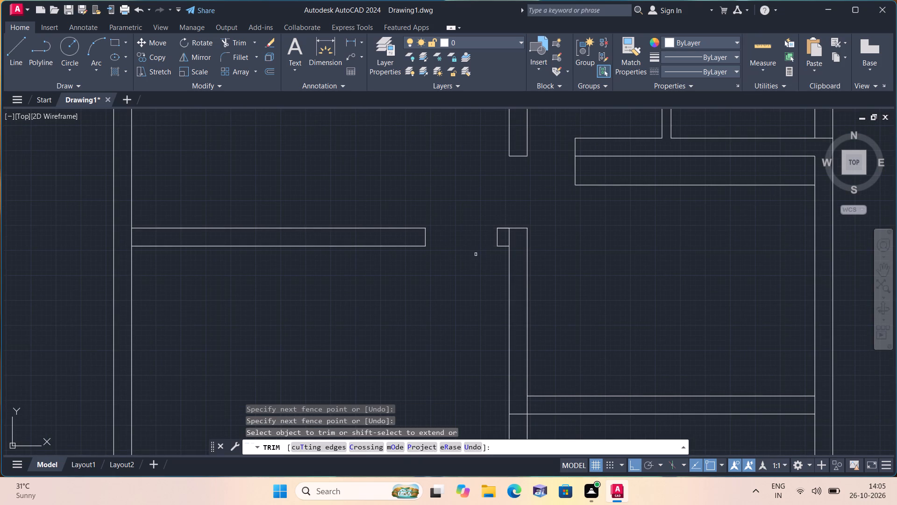
Trim the leftover lines where the short 6" wall stub beside the door opening meets the central vertical wall.
scroll(495, 234, up, 2)
click(506, 219)
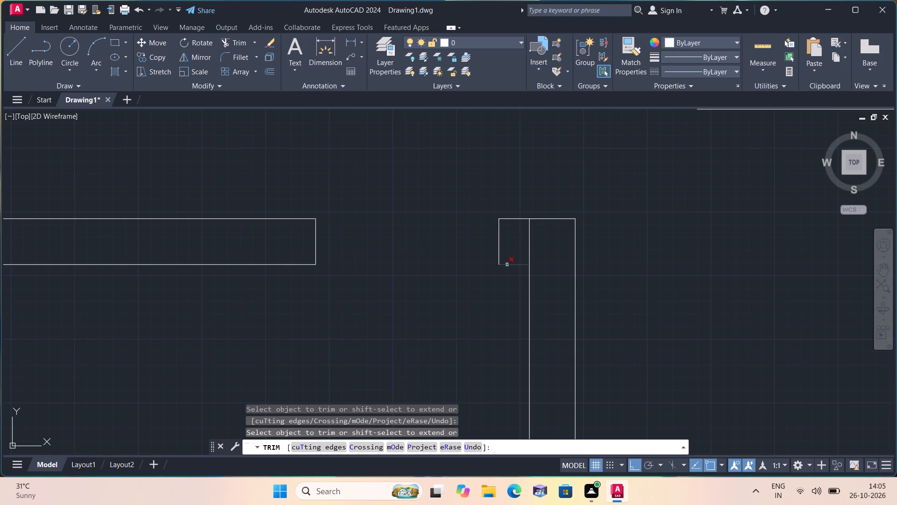
drag(512, 252, 531, 250)
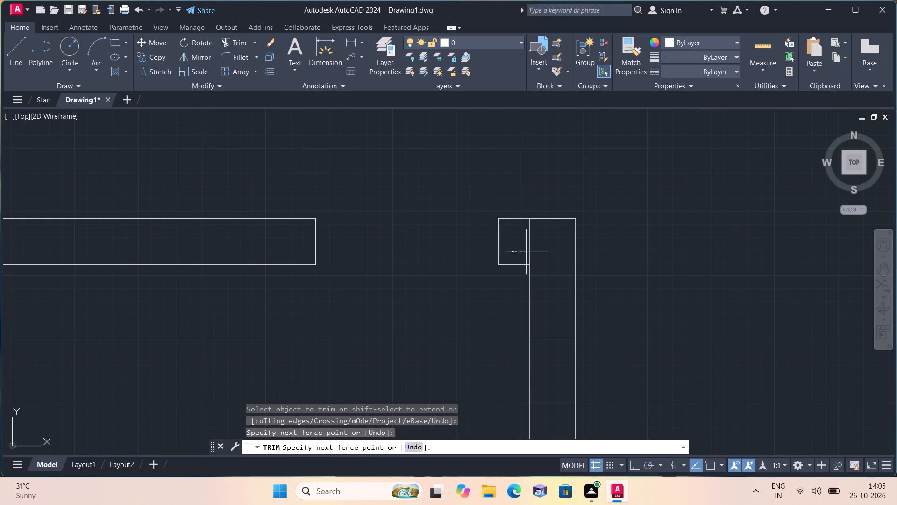
drag(531, 250, 556, 229)
key(Escape)
Trim the left outer wall's inner line where the left room's new wall joins it.
scroll(556, 229, down, 3)
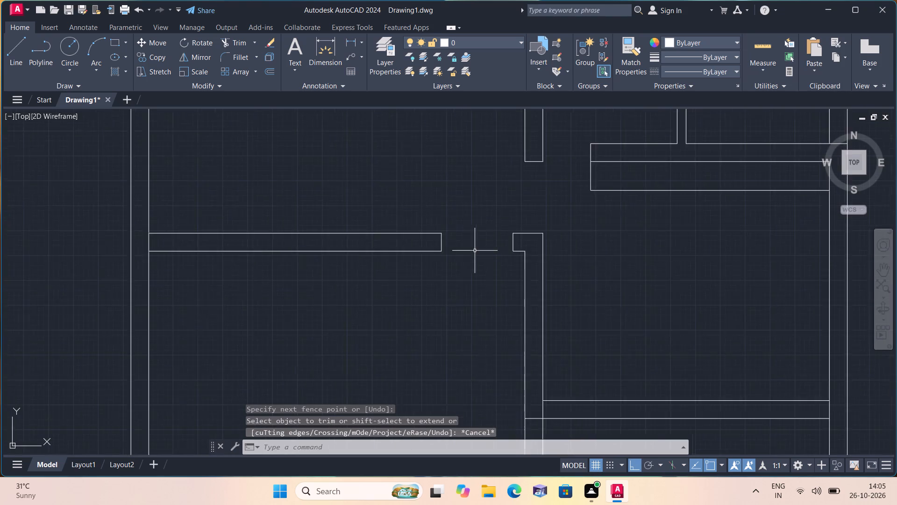
middle_drag(467, 254, 409, 270)
scroll(465, 254, down, 1)
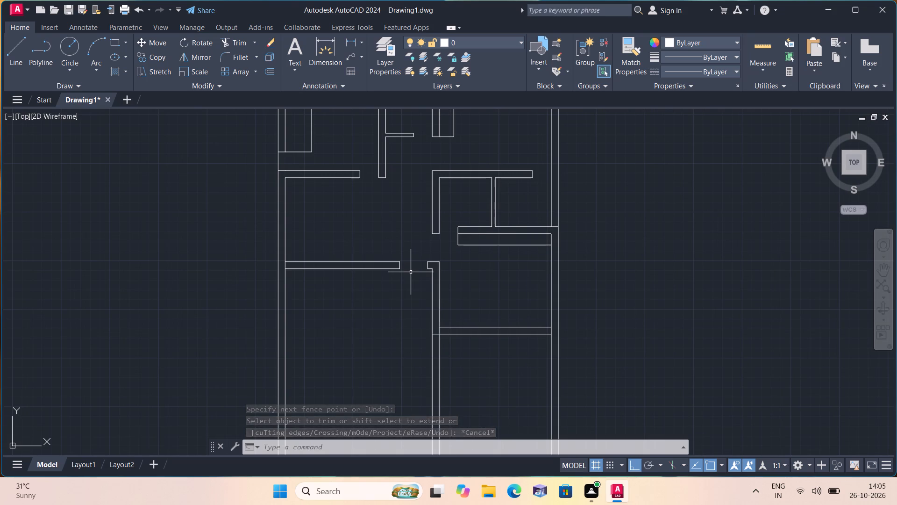
scroll(411, 272, up, 1)
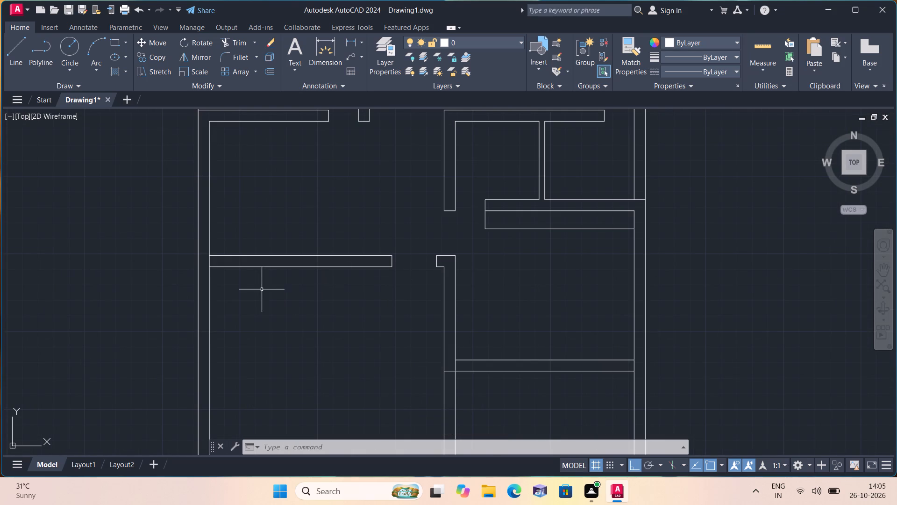
key(space)
scroll(238, 278, up, 1)
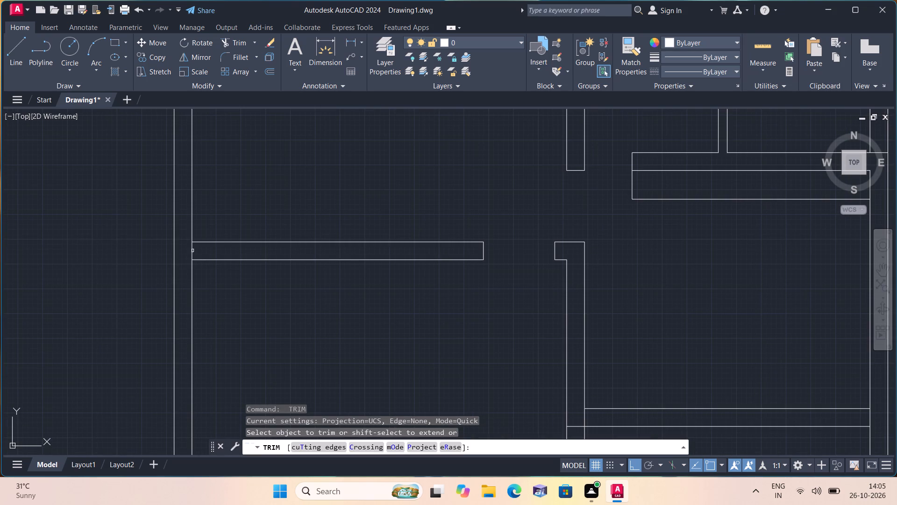
click(192, 251)
key(space)
scroll(205, 265, down, 3)
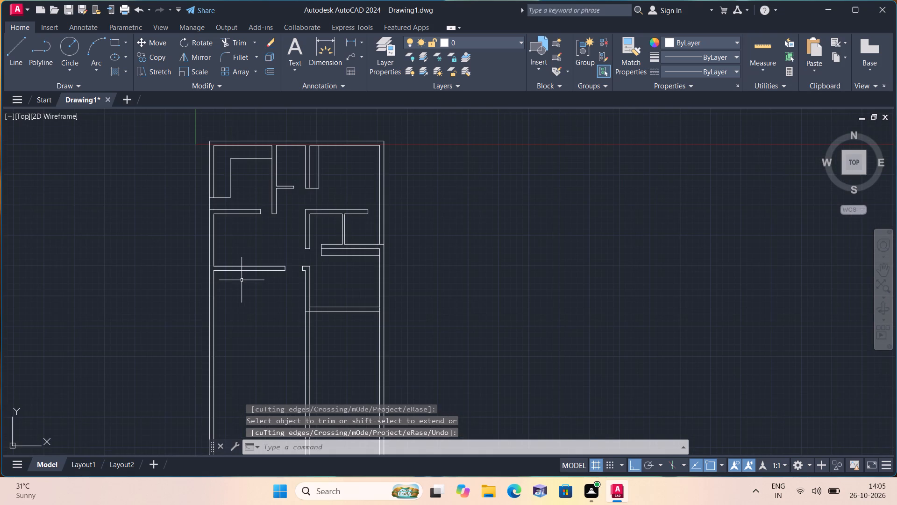
Draw an L-shaped built-in outline under the right-hand room's lower wall, running down from the wall and across to the outer wall's inner face.
scroll(243, 280, down, 1)
scroll(246, 282, up, 1)
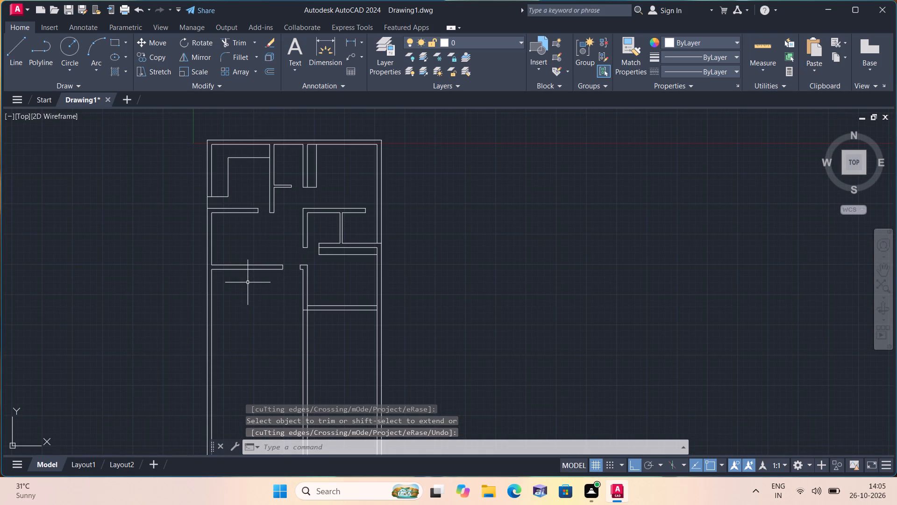
middle_drag(260, 299, 287, 219)
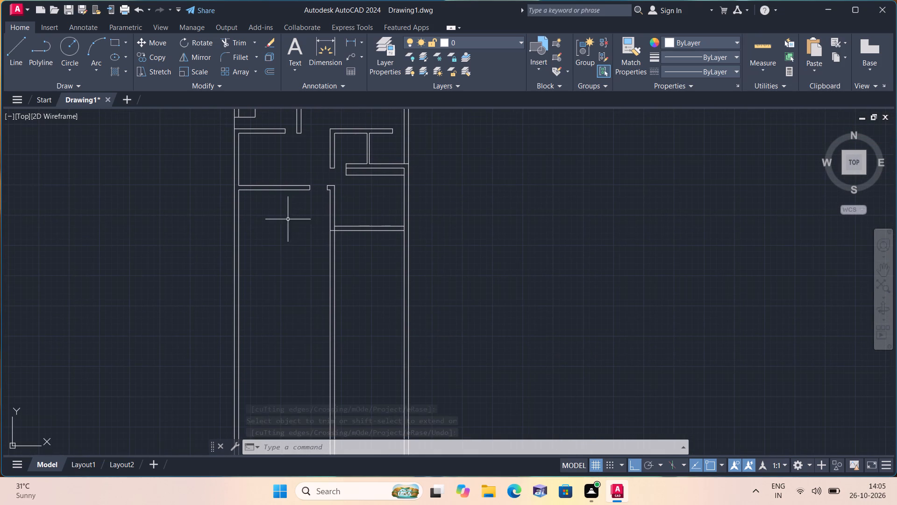
key(l)
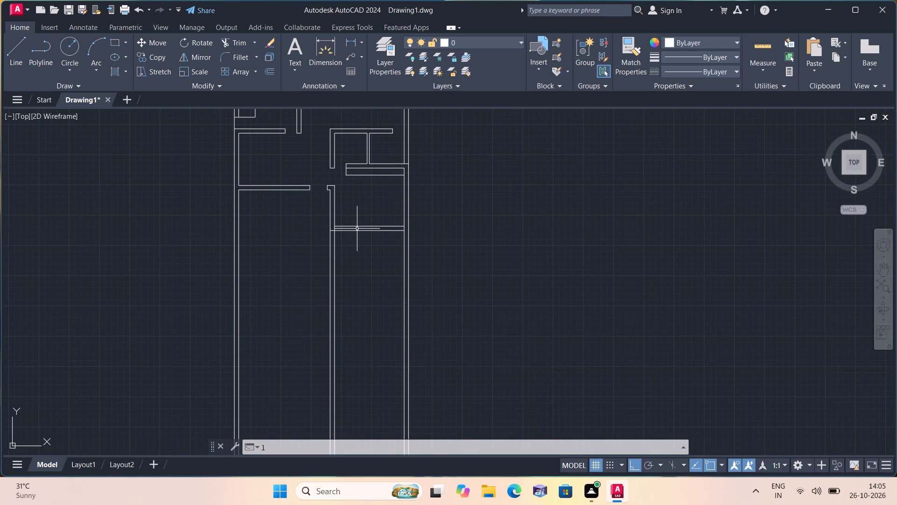
scroll(358, 231, up, 2)
key(space)
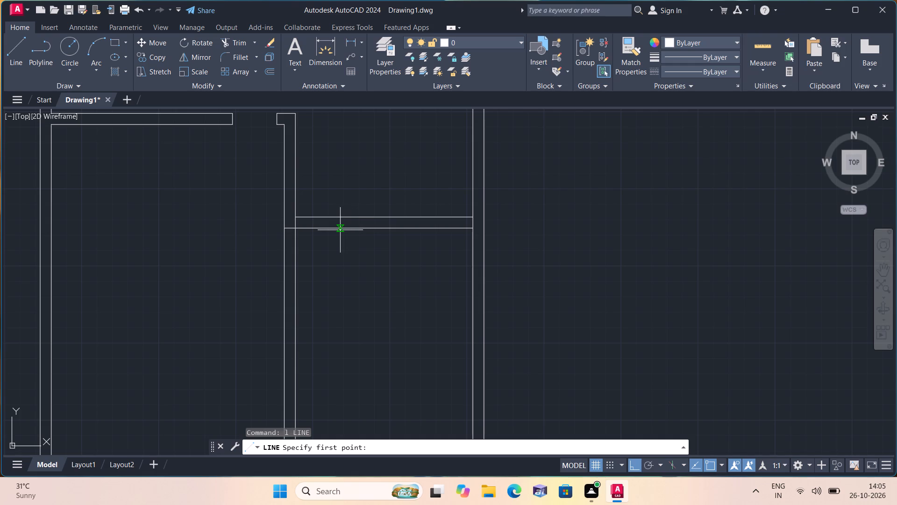
click(340, 230)
click(344, 261)
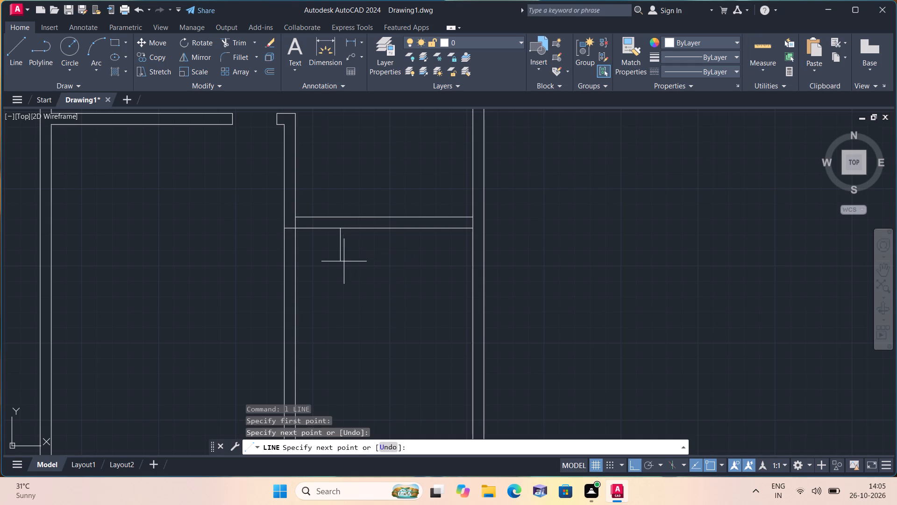
click(474, 258)
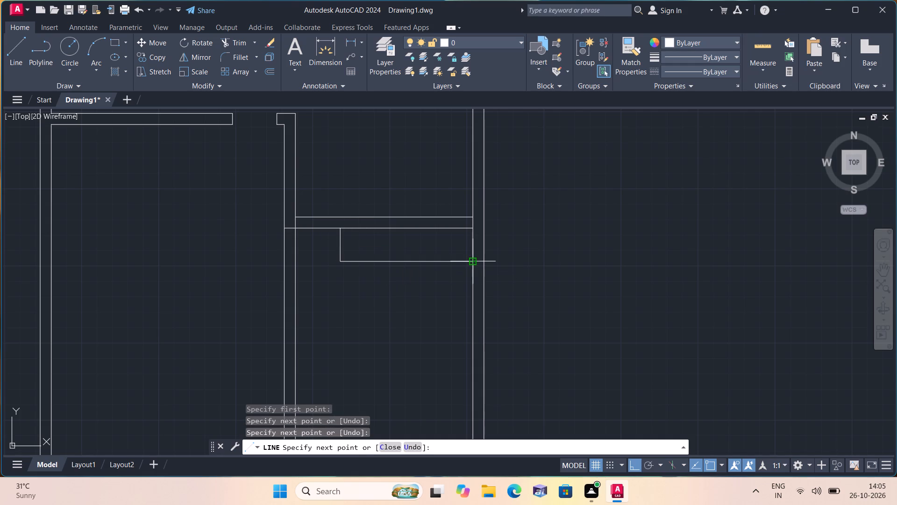
key(space)
Trim the right outer wall's inner line between the two lines of the cross wall above the new built-in.
scroll(474, 254, down, 2)
scroll(487, 227, up, 2)
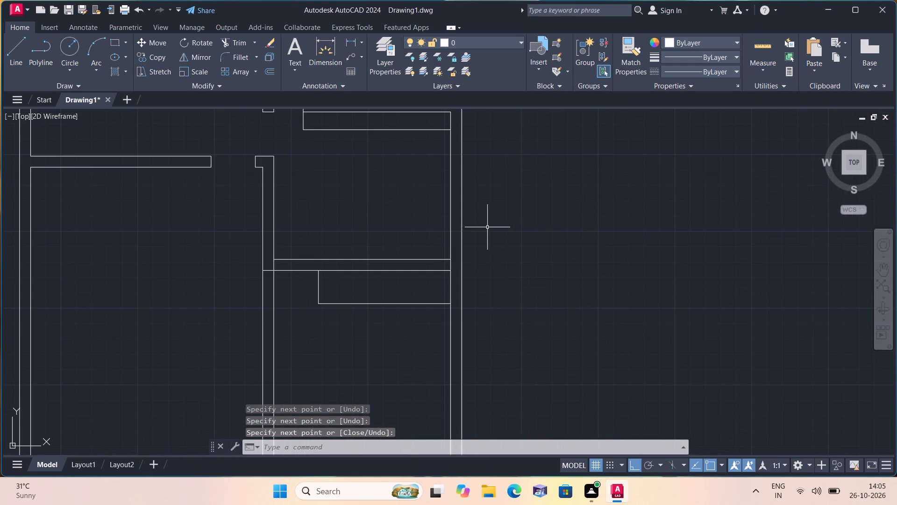
text(trim)
key(space)
scroll(442, 243, up, 1)
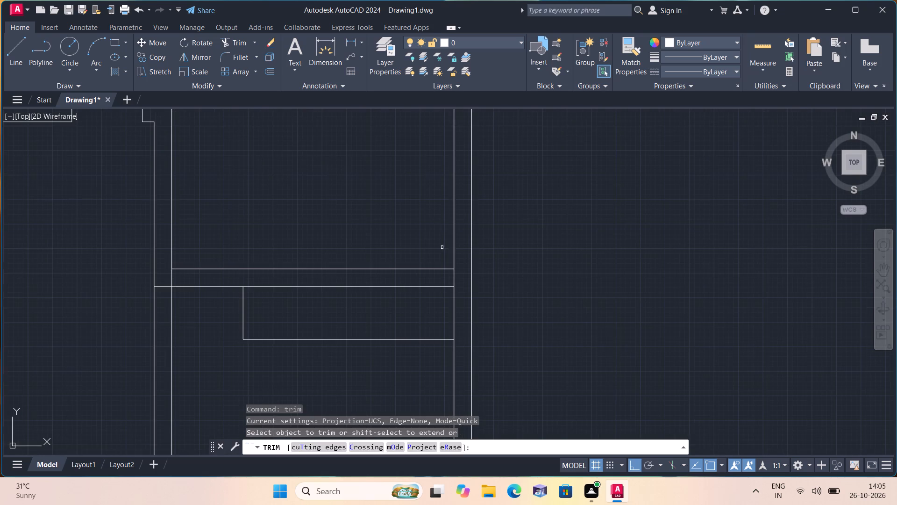
click(452, 275)
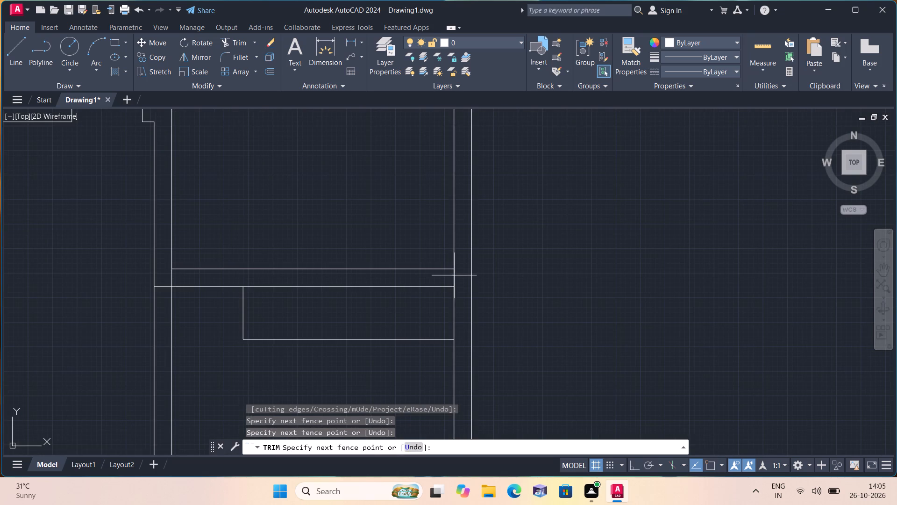
click(461, 275)
key(space)
scroll(456, 264, down, 1)
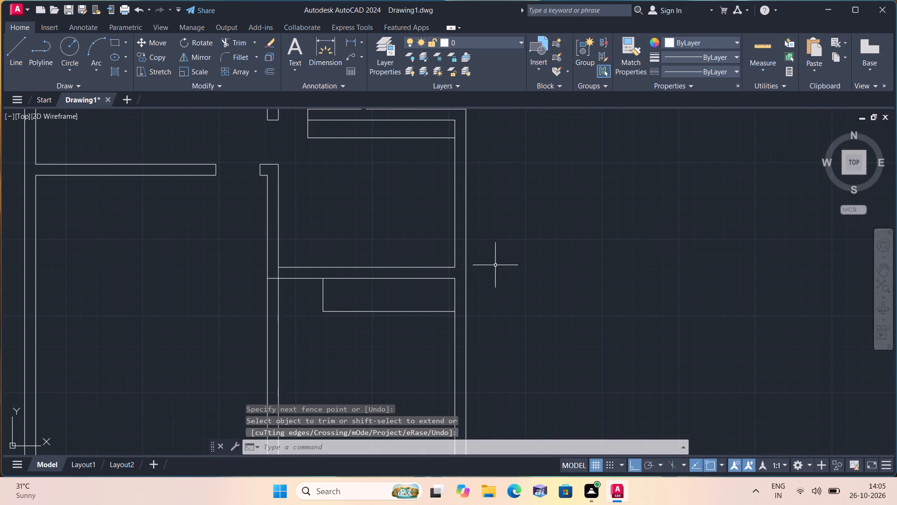
Offset the lower line of the cross wall above the built-in 10' downward to set the room's depth.
middle_drag(488, 230, 482, 213)
drag(485, 220, 482, 213)
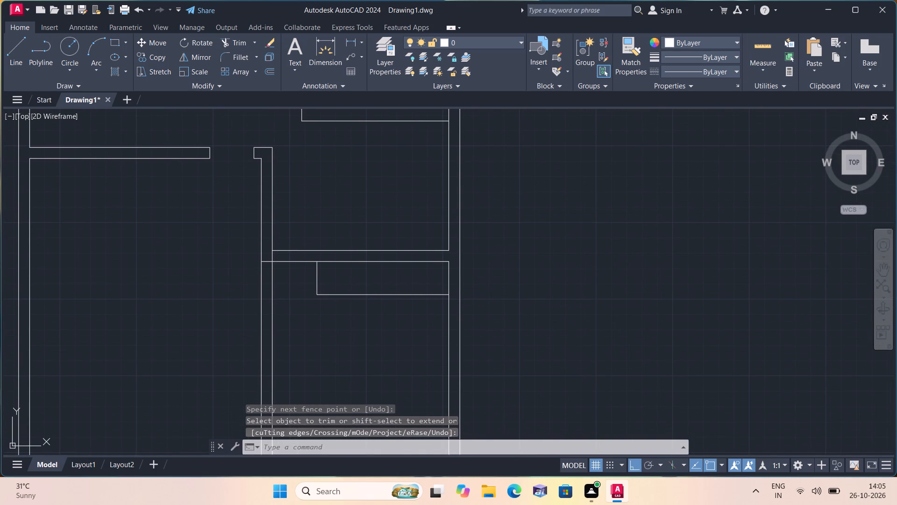
text(off)
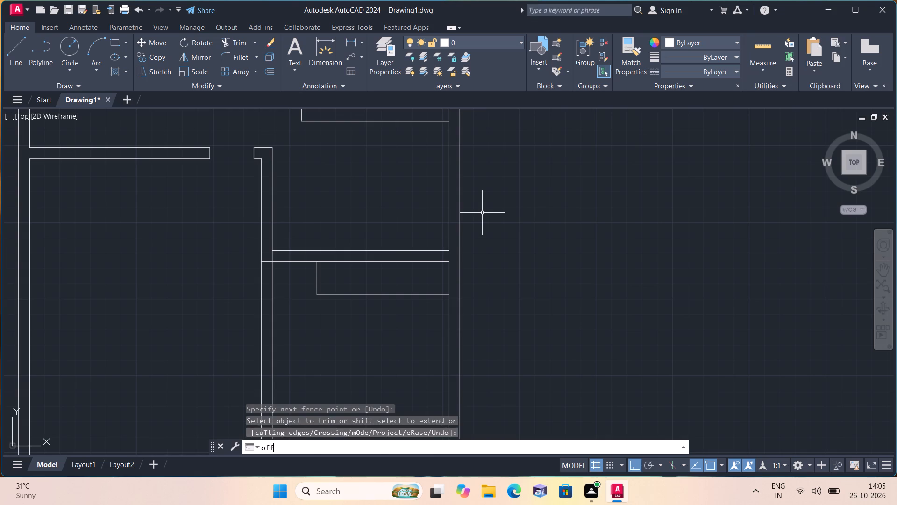
key(space)
text(10')
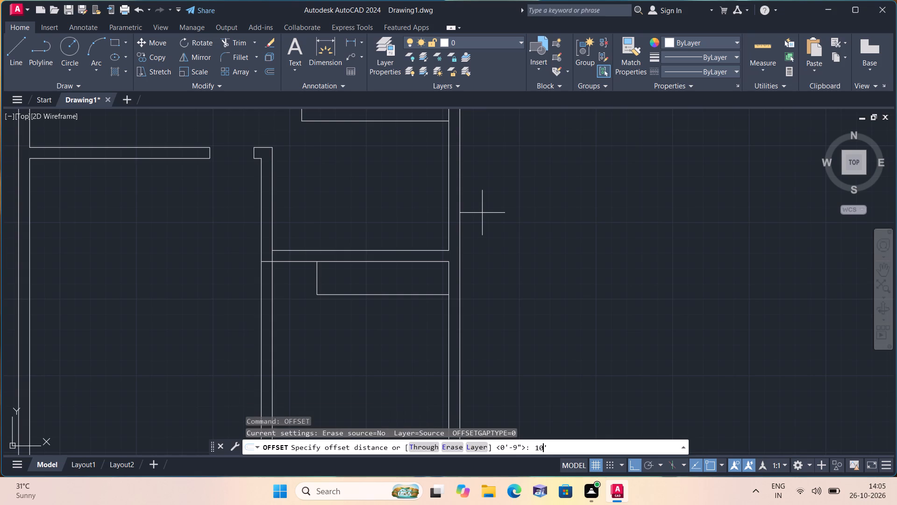
key(space)
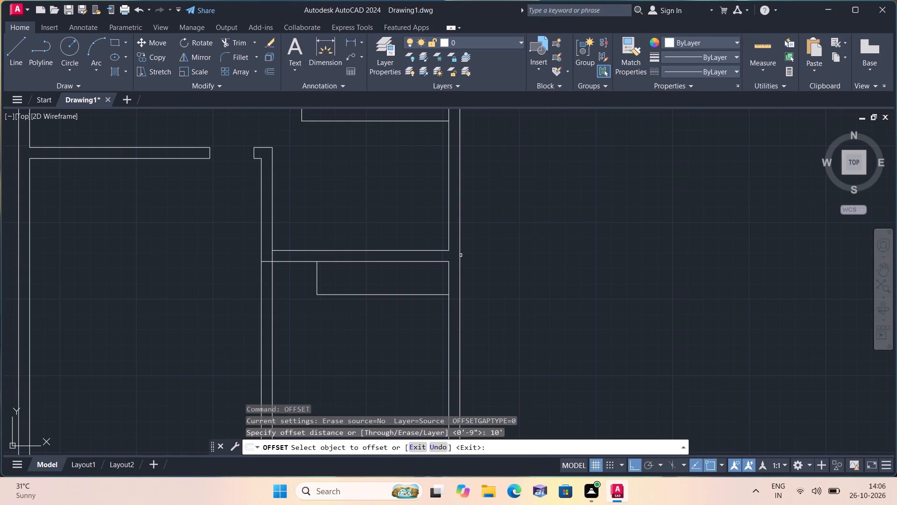
click(432, 262)
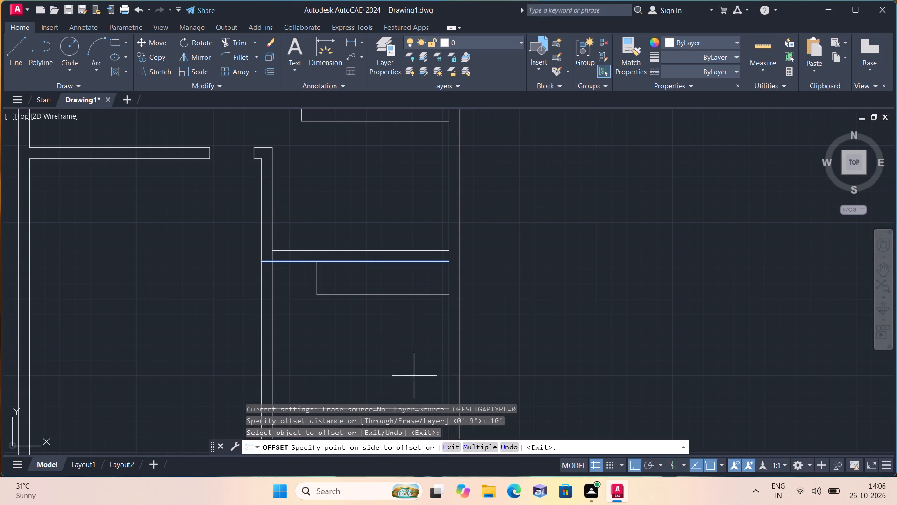
click(410, 381)
middle_drag(410, 381, 398, 264)
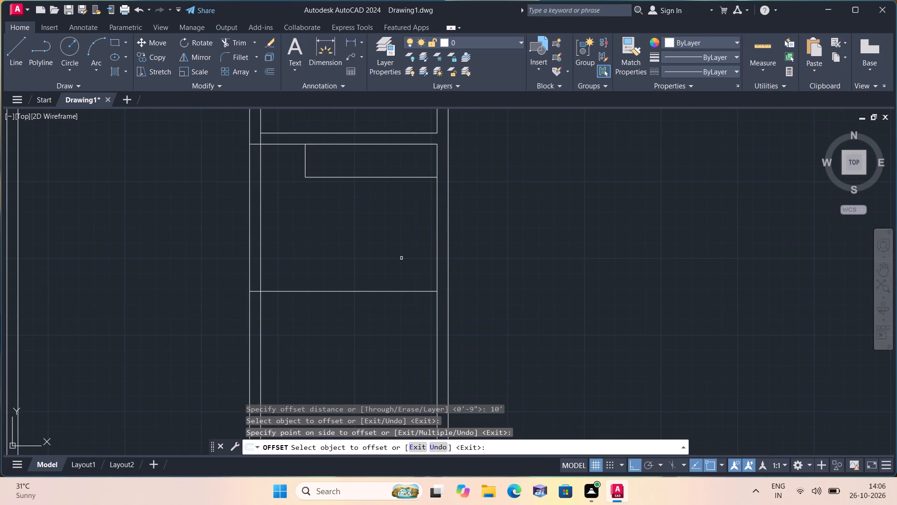
key(space)
Offset the new horizontal line of the lower right room 9" downward to form its bottom wall.
key(space)
text(9")
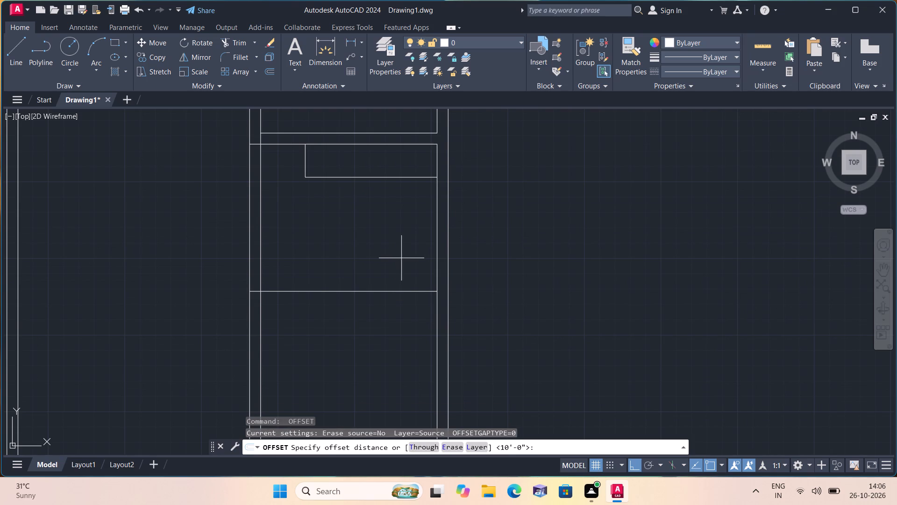
key(space)
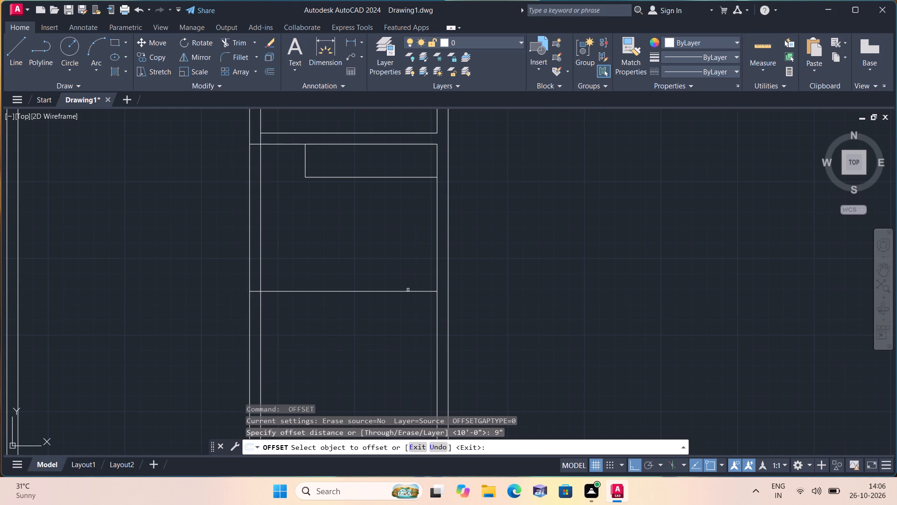
click(409, 292)
click(401, 358)
scroll(401, 358, down, 1)
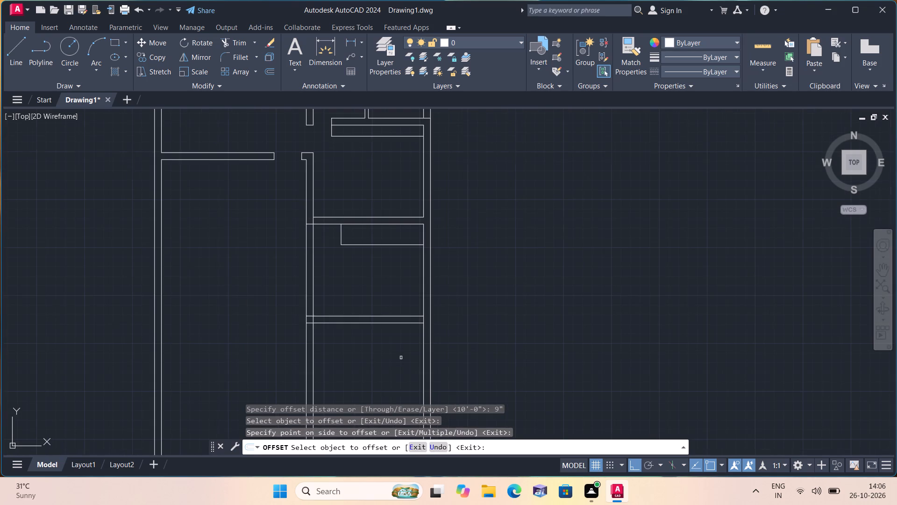
key(space)
Trim away both central wall lines and the right outer wall's inner line below the new bottom wall.
scroll(387, 352, down, 1)
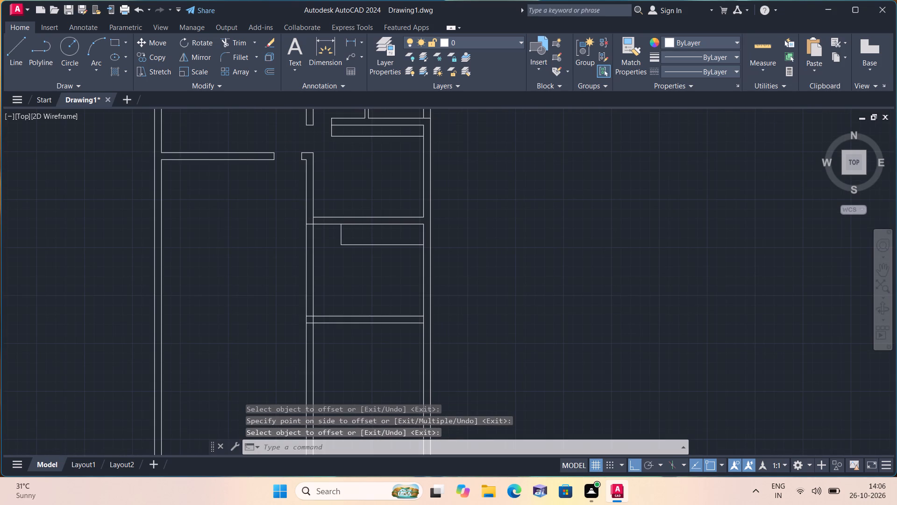
scroll(376, 343, up, 1)
scroll(376, 343, down, 1)
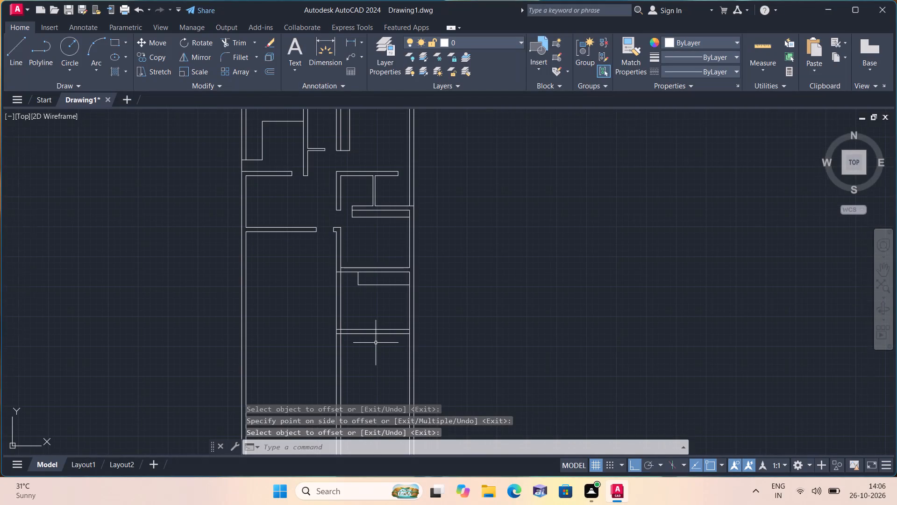
text(trim)
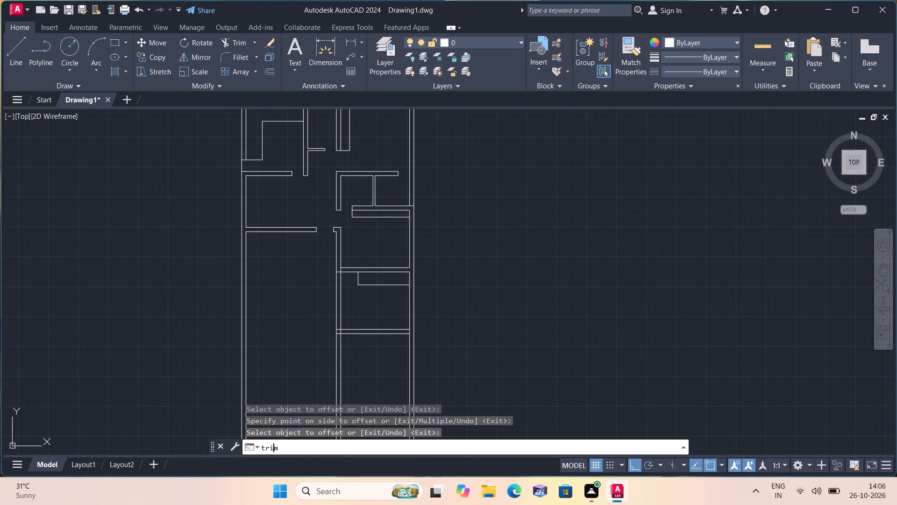
key(space)
drag(323, 360, 369, 357)
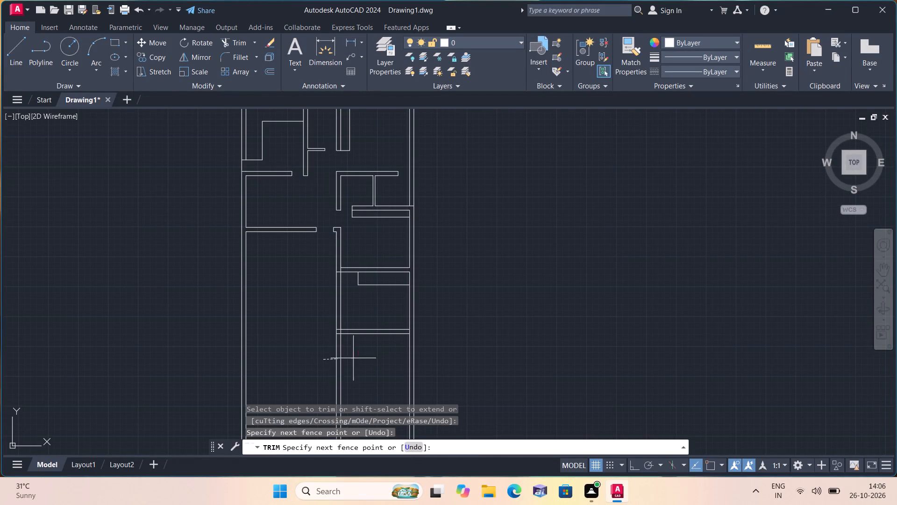
drag(369, 357, 403, 357)
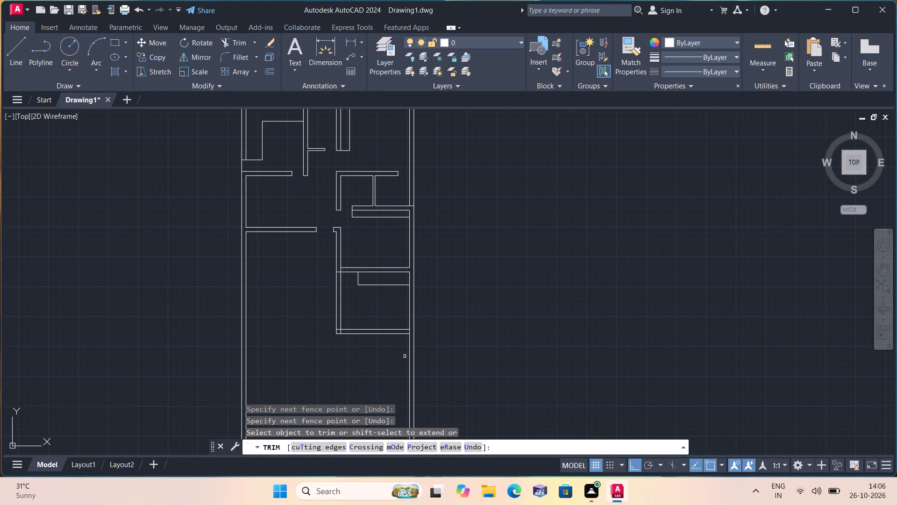
click(410, 359)
key(space)
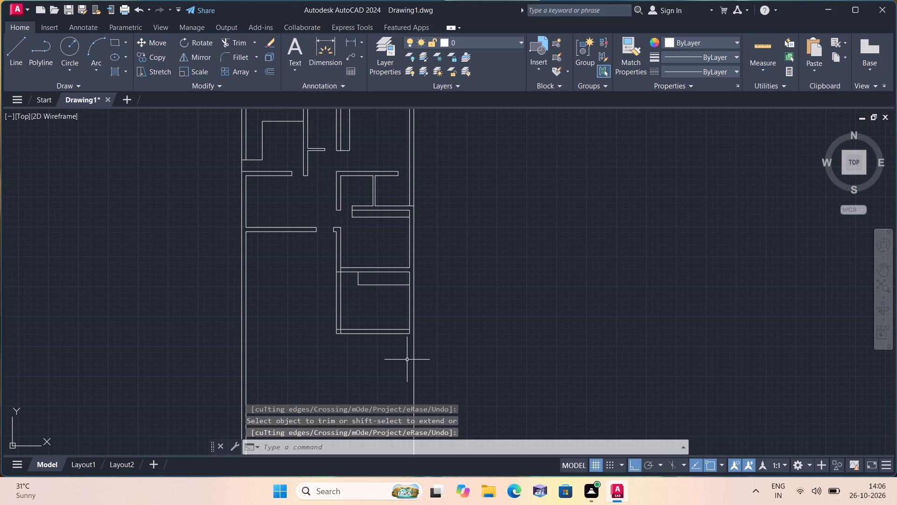
Extend the lower line of the lower right room's bottom wall to the right outer wall's outer line.
text(exte)
key(space)
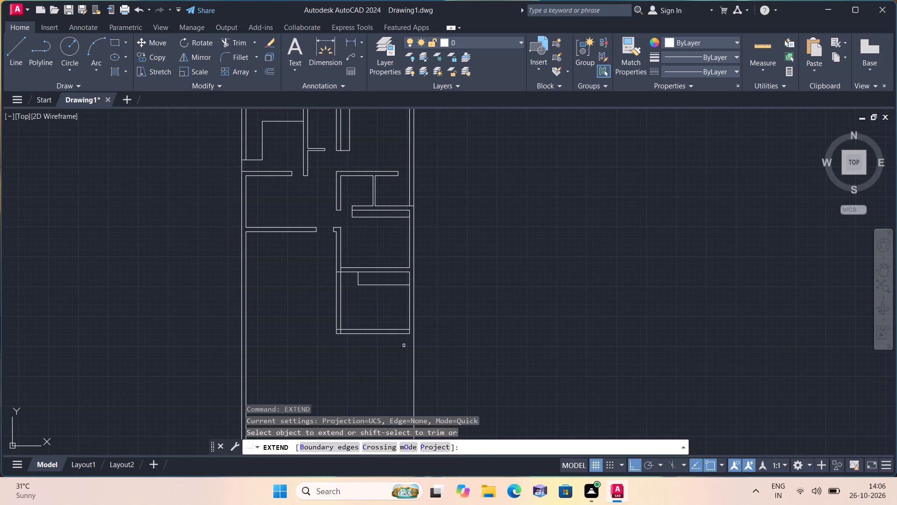
click(401, 335)
key(space)
Trim the right outer wall's outer line below the bottom wall and clear the overlapping lines at the lower right room's bottom corners.
text(trim)
key(space)
drag(397, 356, 427, 353)
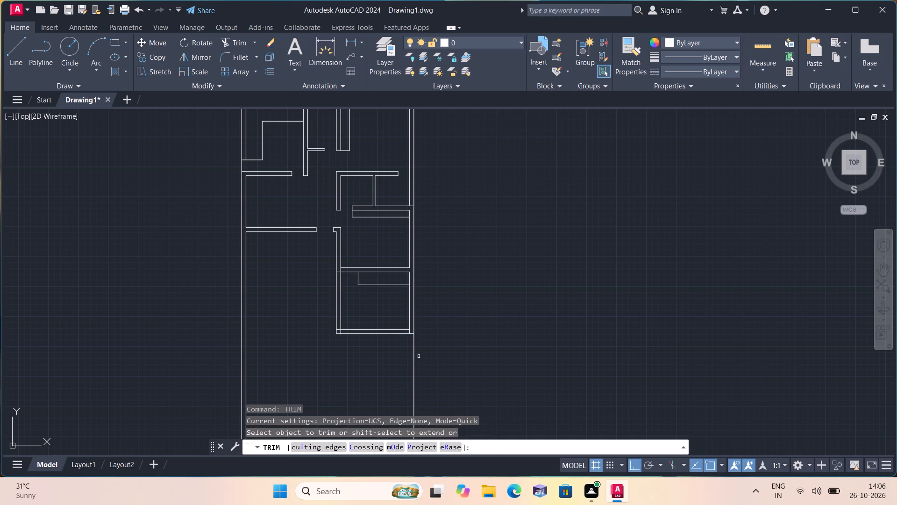
drag(427, 353, 428, 353)
drag(428, 353, 390, 356)
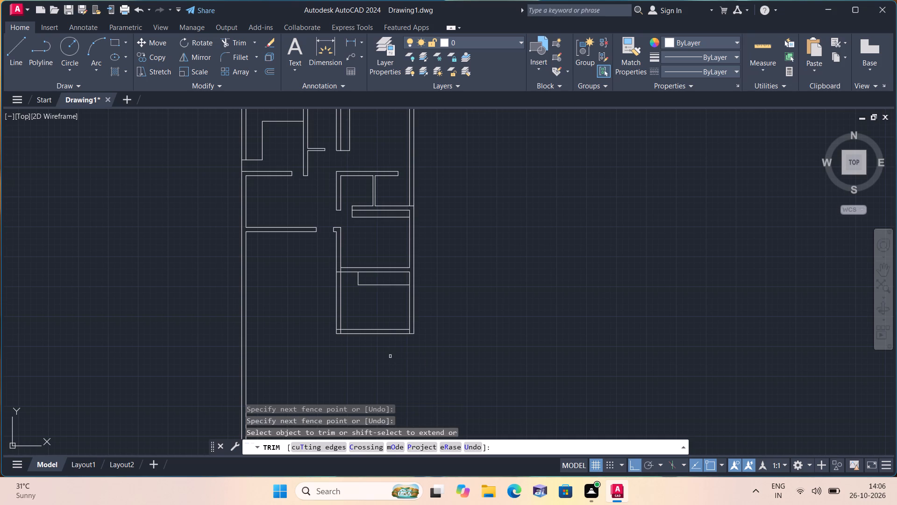
scroll(399, 337, up, 1)
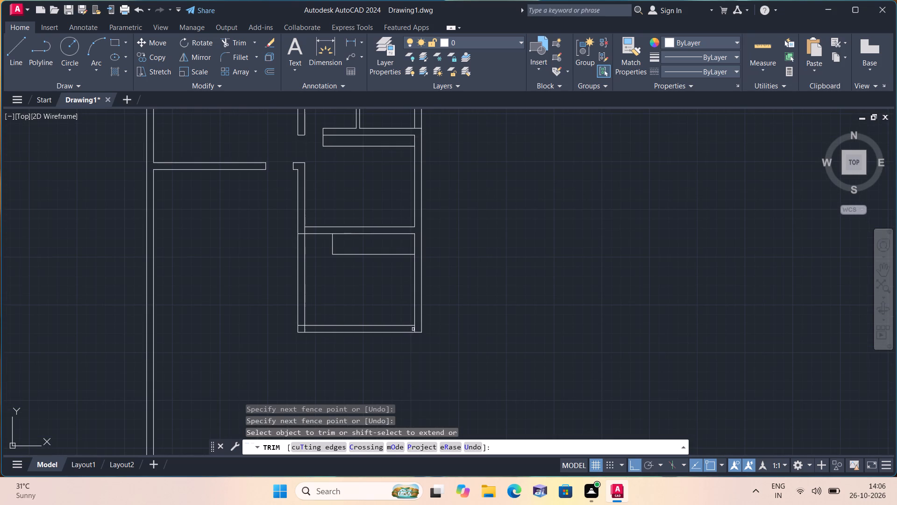
click(414, 329)
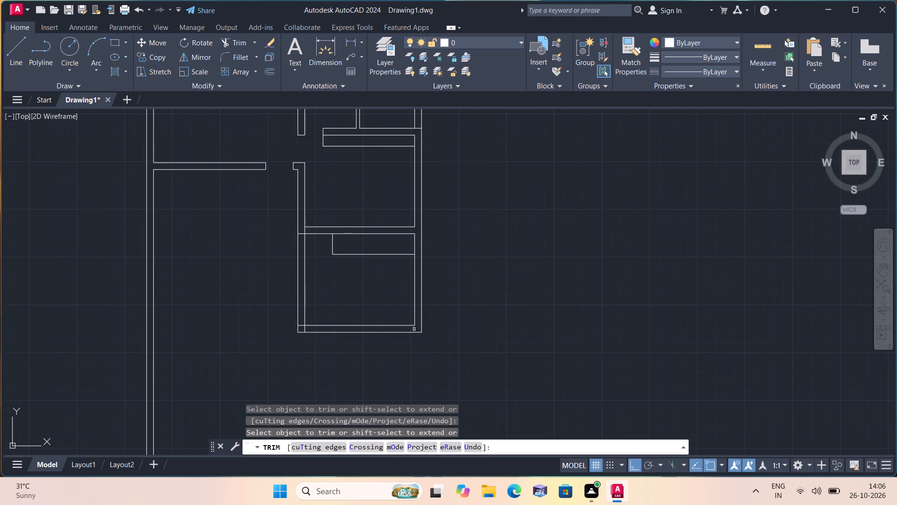
scroll(356, 334, up, 2)
scroll(313, 332, up, 1)
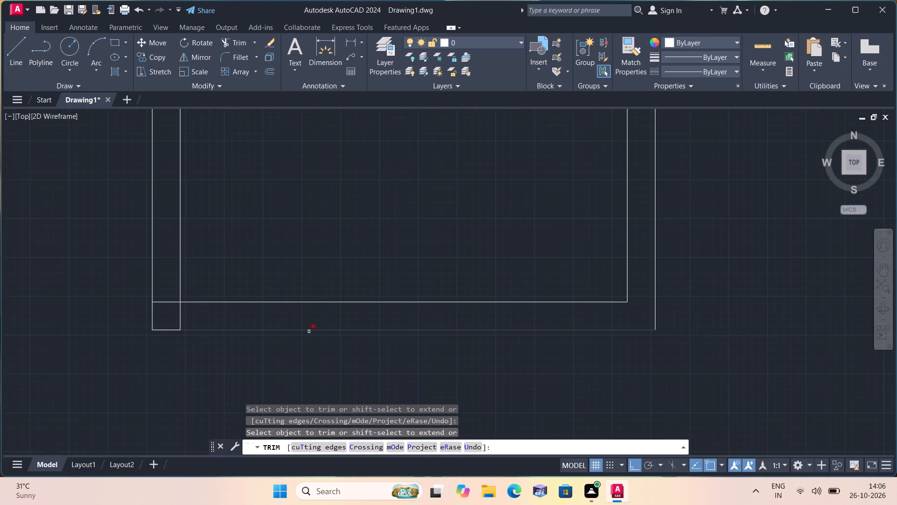
drag(168, 290, 192, 313)
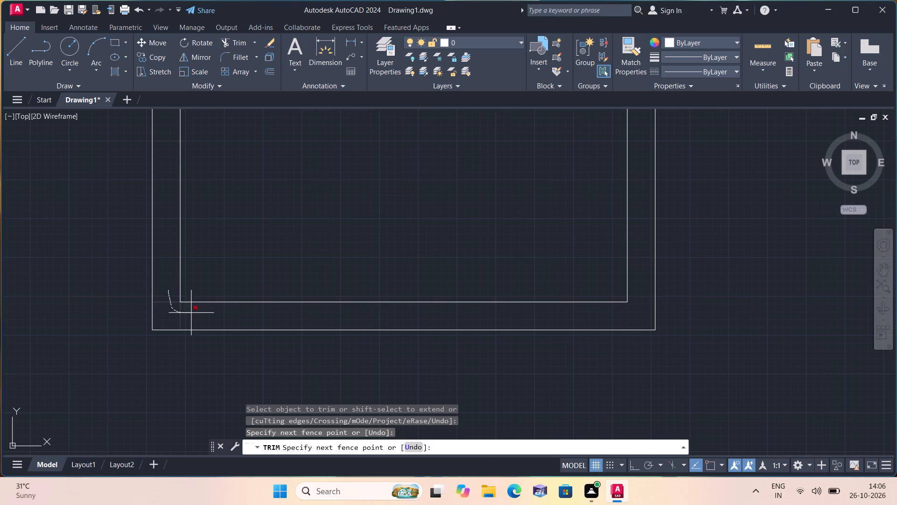
scroll(192, 317, down, 5)
scroll(212, 304, up, 1)
middle_drag(213, 305, 214, 305)
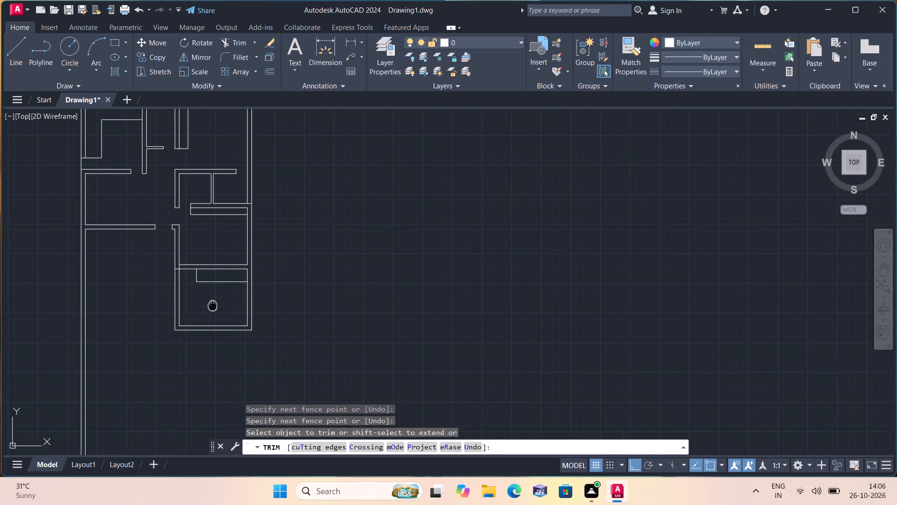
middle_drag(214, 305, 348, 305)
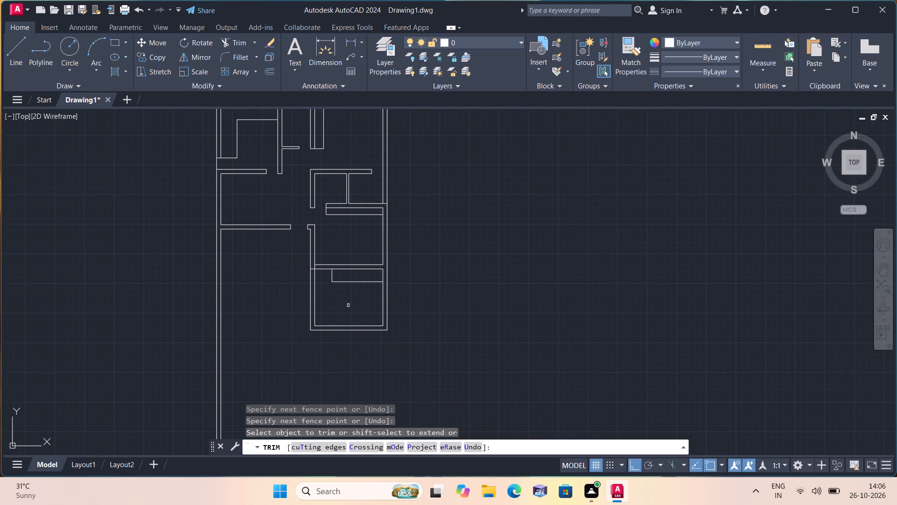
key(Escape)
Offset the lower line of the left room's cross wall 12' downward to set the depth of the room below.
text(off)
key(space)
text(12')
key(space)
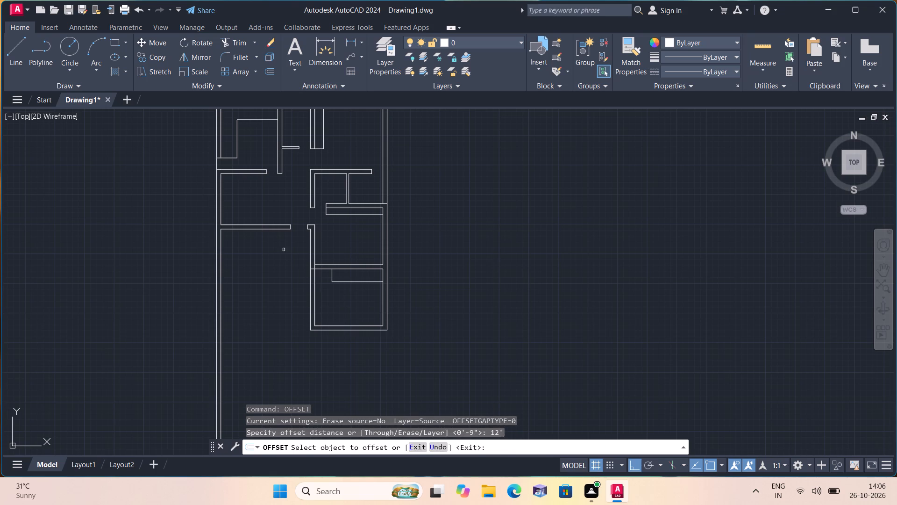
click(285, 229)
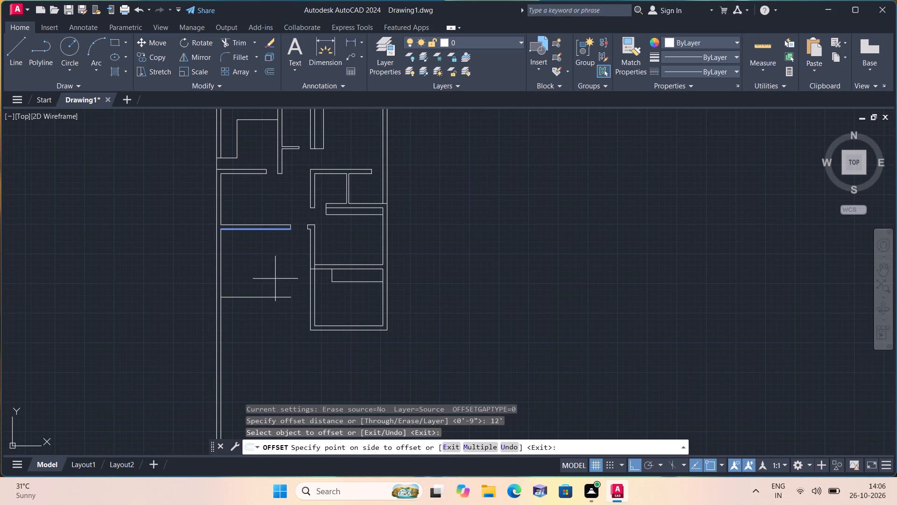
click(275, 313)
key(space)
Offset the new horizontal line of the lower left room 9" downward to form its bottom wall.
key(space)
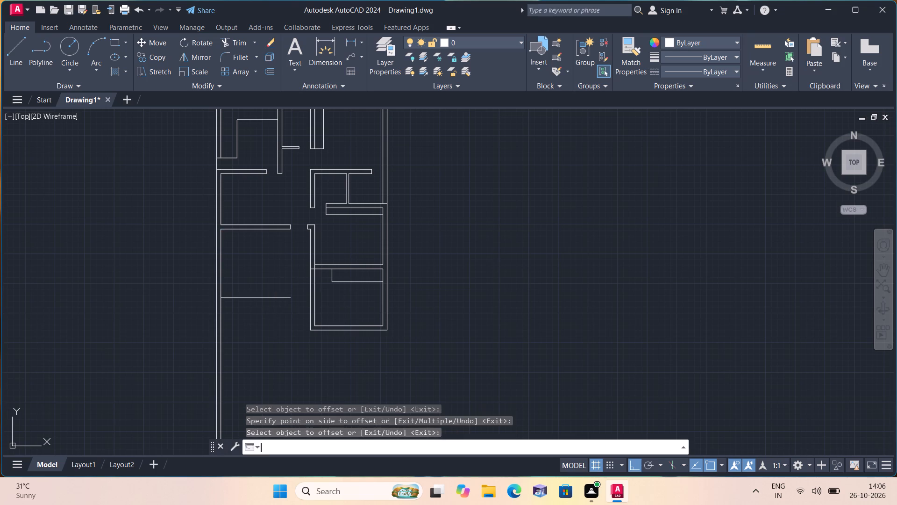
text(9")
key(space)
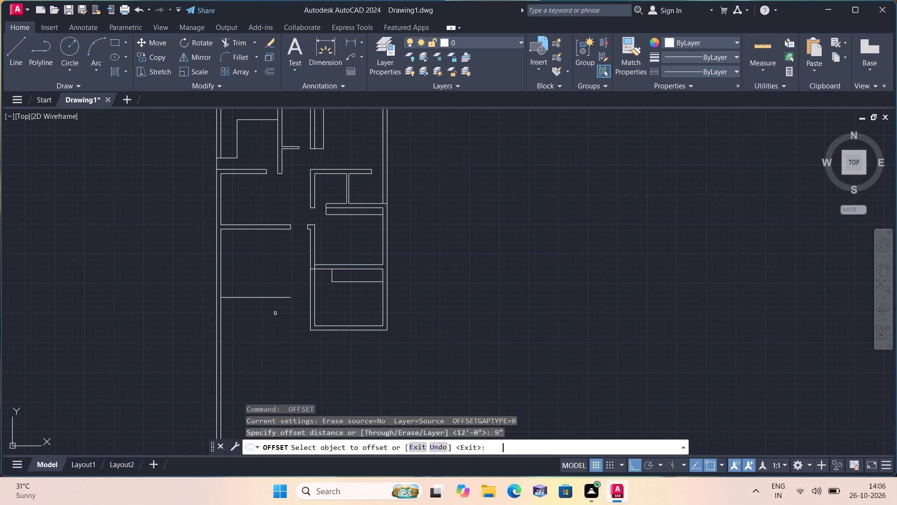
click(279, 296)
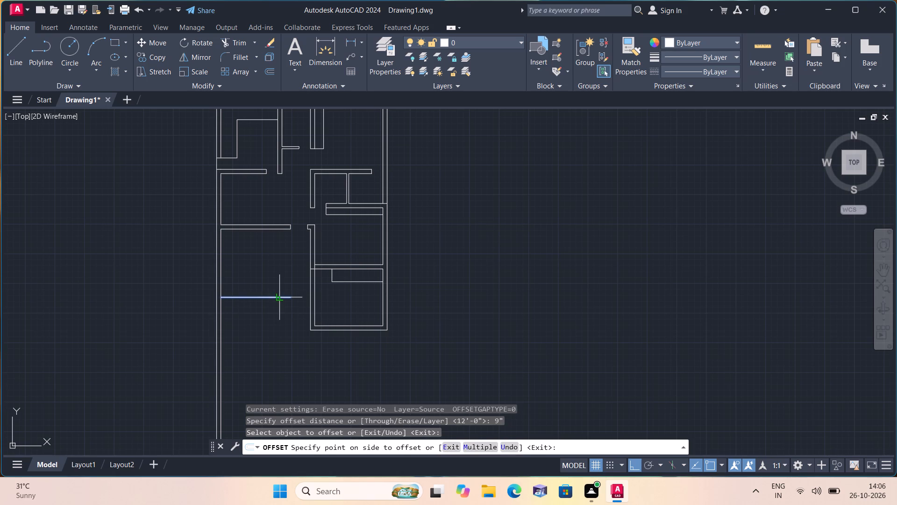
click(271, 345)
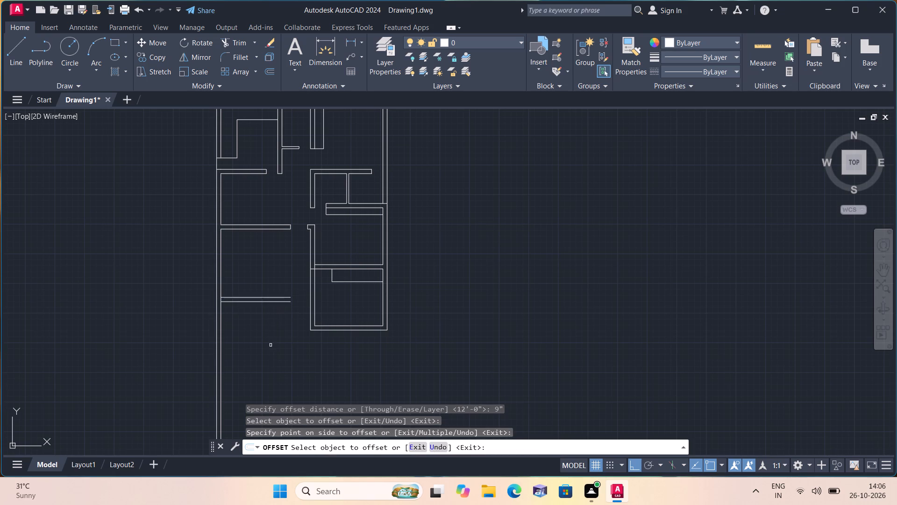
key(space)
Extend both lines of the lower left room's bottom wall to the left outer wall's outer line and to the central wall.
text(exte)
key(space)
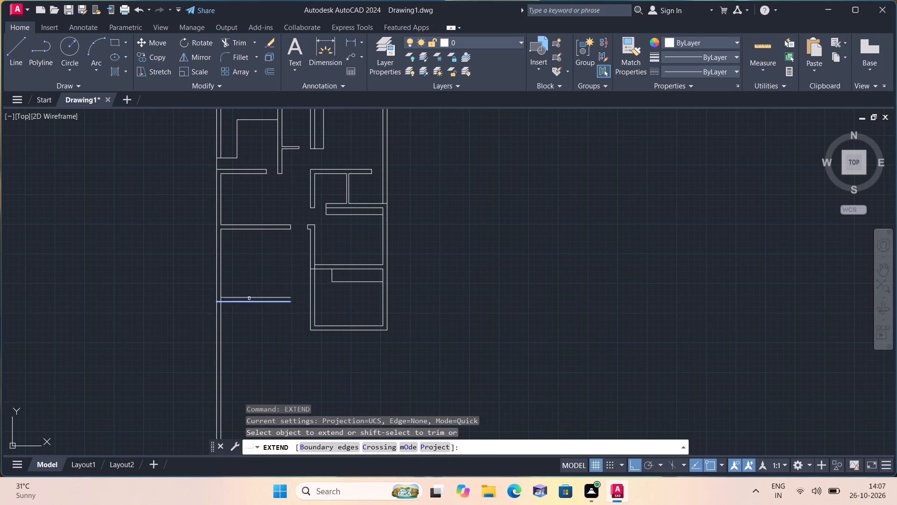
drag(235, 296, 235, 308)
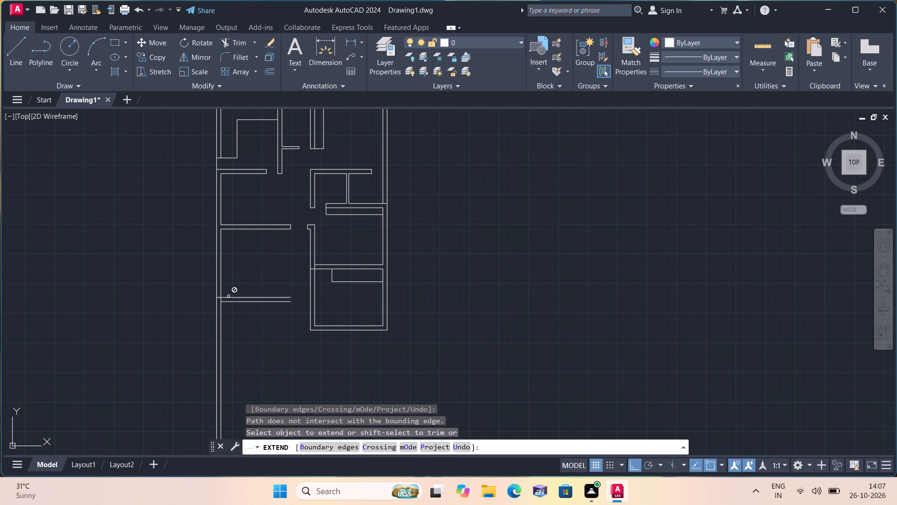
click(227, 301)
drag(246, 289, 256, 310)
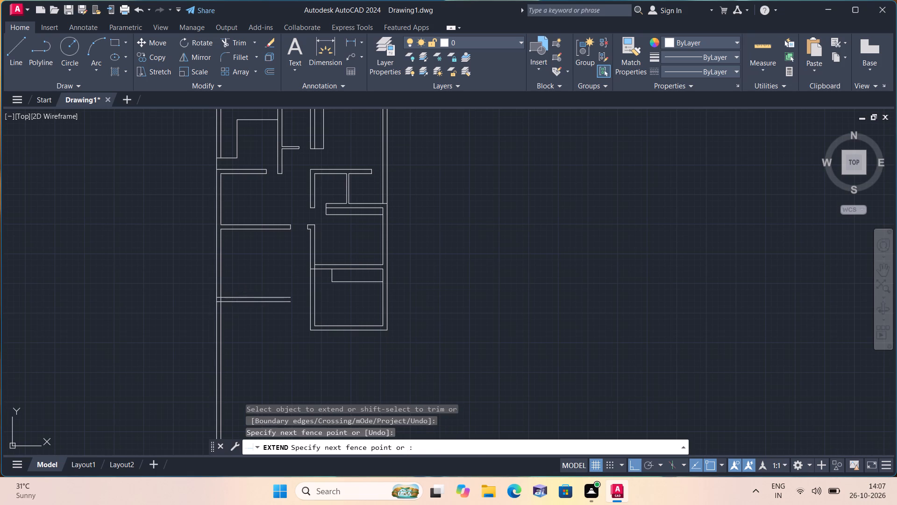
drag(256, 310, 263, 326)
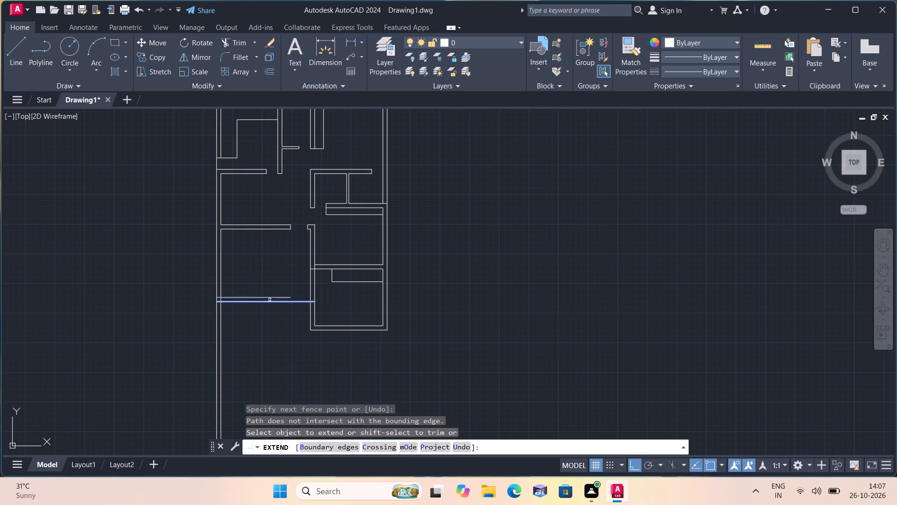
click(270, 299)
click(272, 294)
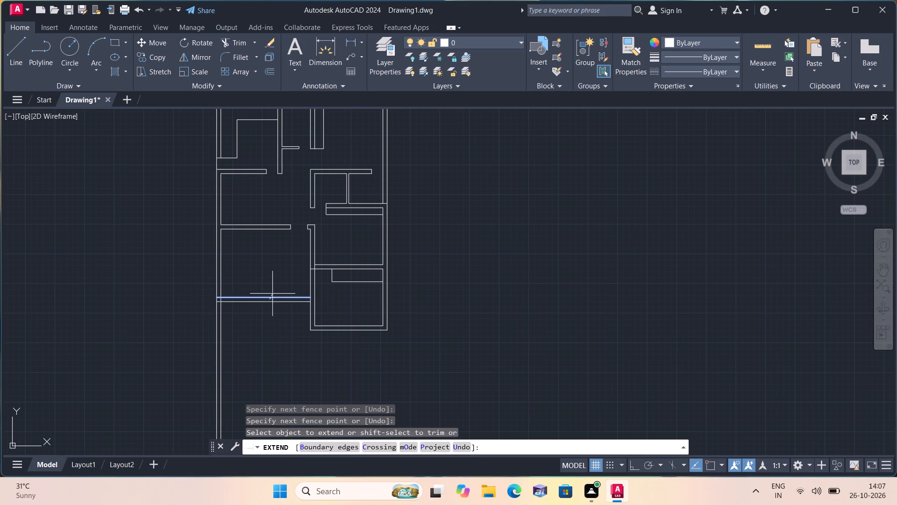
Extend the outer bottom line of the lower right room leftward to the left outer wall's outer line.
click(312, 331)
click(271, 332)
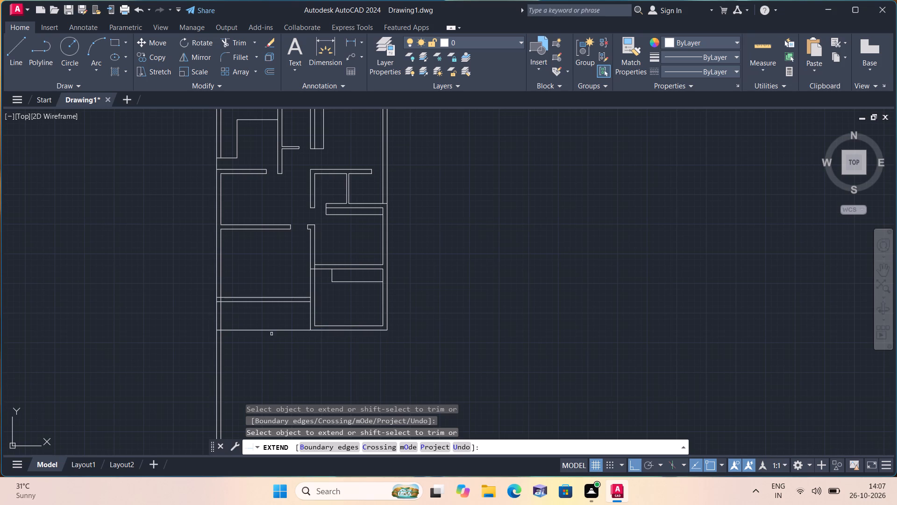
key(Escape)
Trim the left outer wall's lines below the extended bottom line, and its inner line below the lower left room's bottom wall.
text(trim)
key(space)
drag(278, 353, 206, 354)
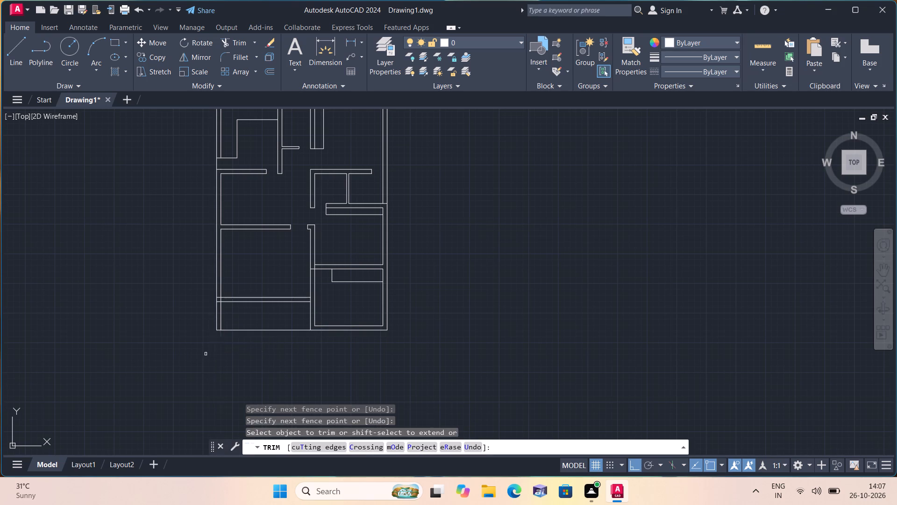
scroll(227, 301, up, 3)
click(212, 330)
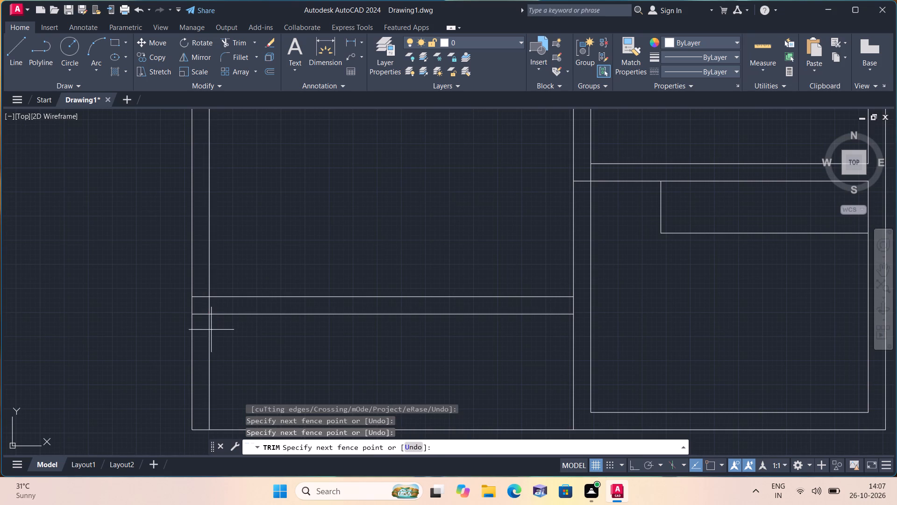
click(206, 330)
Trim the overlapping lines at the lower left room's bottom left corner and the central wall line across the bottom wall's junction.
scroll(205, 298, up, 1)
drag(202, 294, 202, 302)
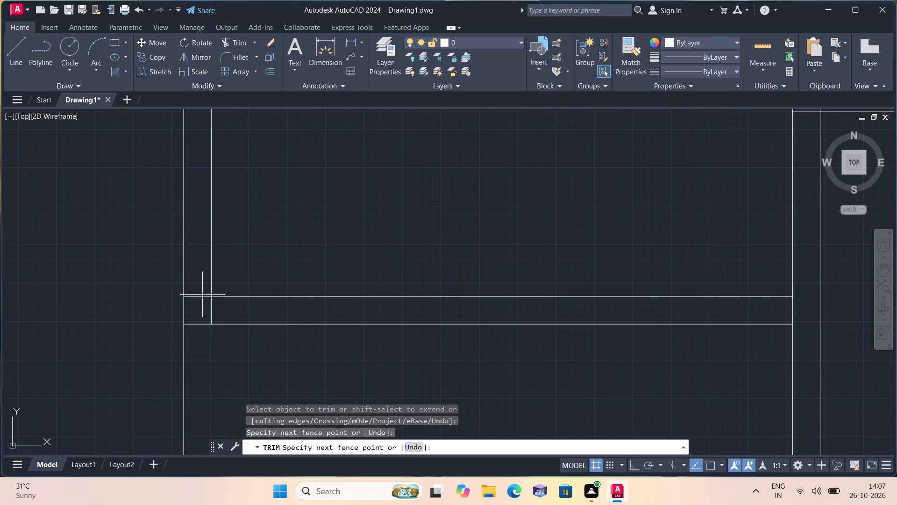
drag(202, 302, 223, 311)
scroll(223, 310, down, 2)
scroll(420, 306, up, 1)
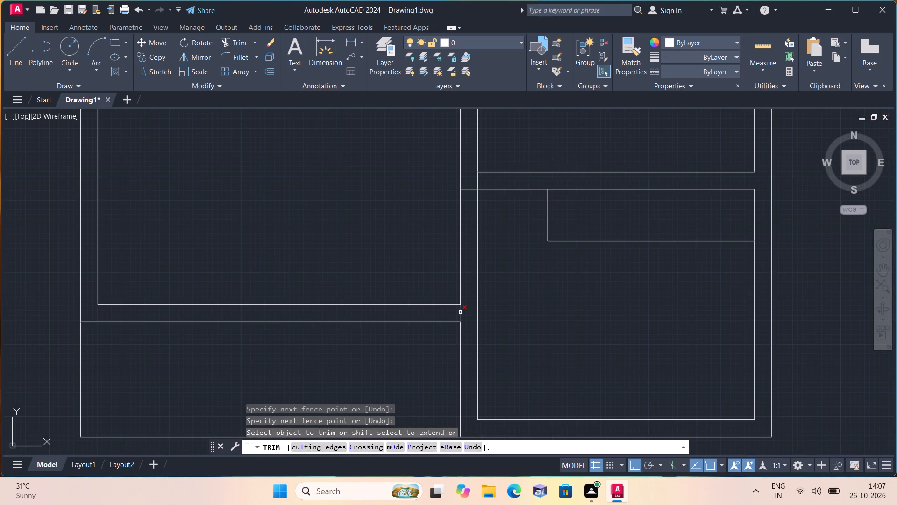
click(460, 312)
scroll(457, 318, down, 2)
key(space)
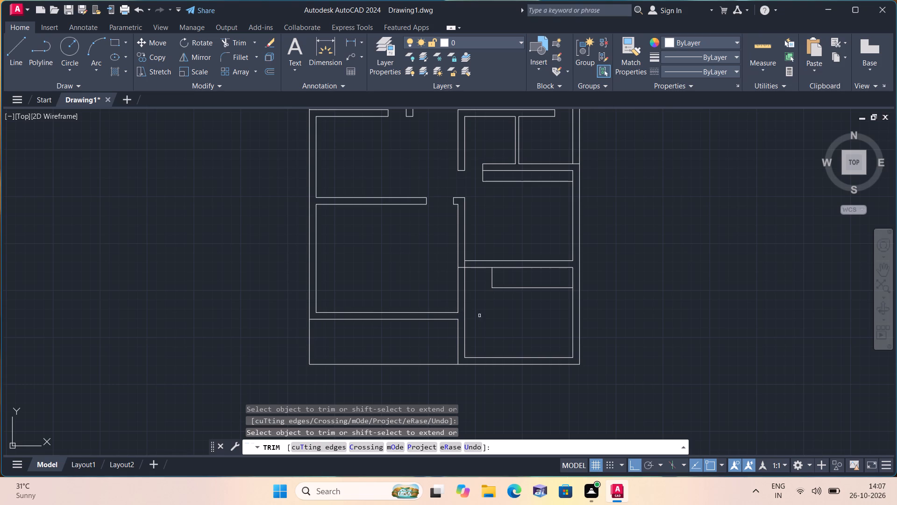
Draw door jamb lines across the lower left room's bottom wall, starting 6" from its left inner corner and spaced 3' apart.
key(l)
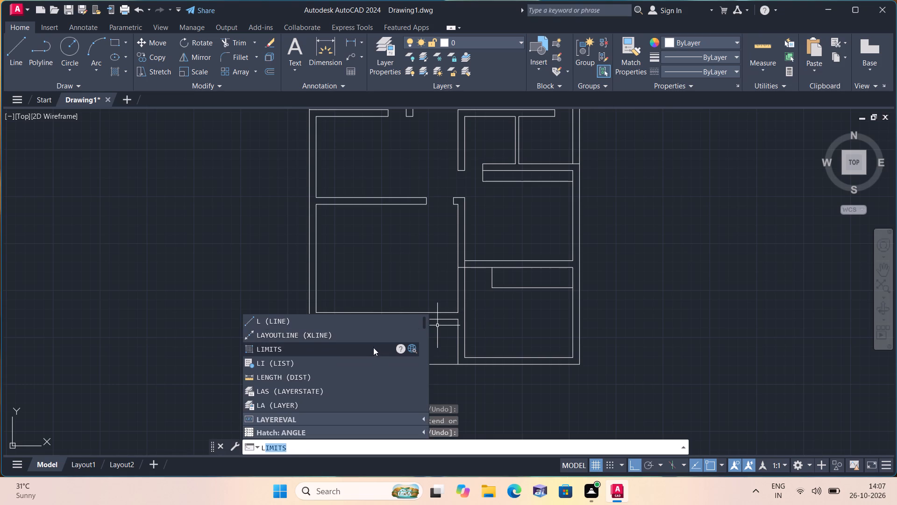
key(space)
scroll(312, 352, up, 2)
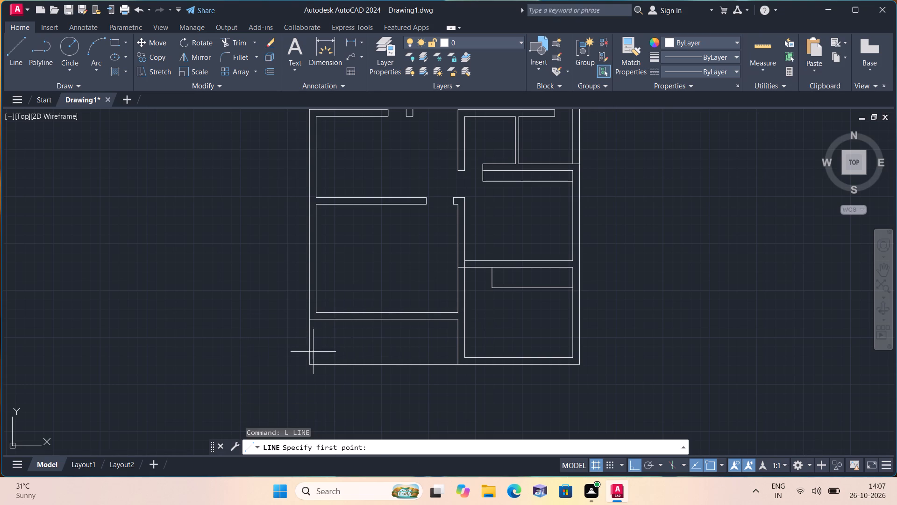
click(317, 257)
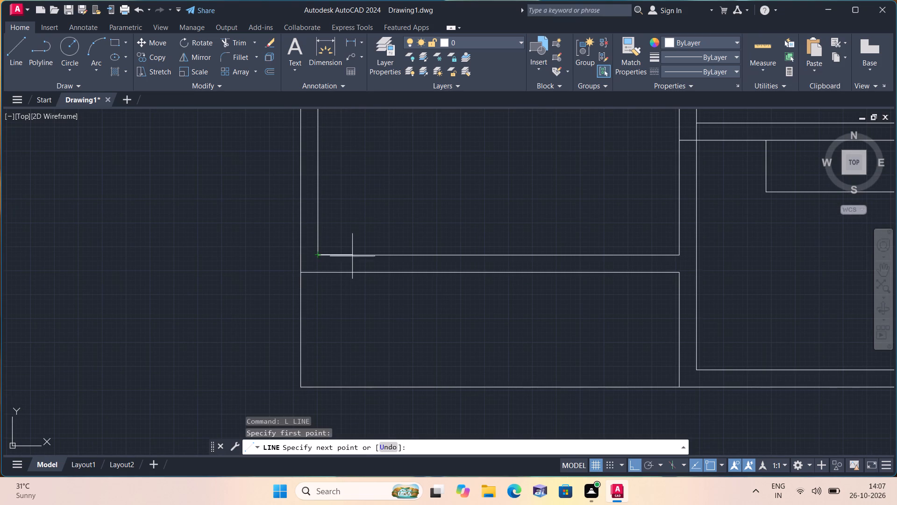
text(6")
key(space)
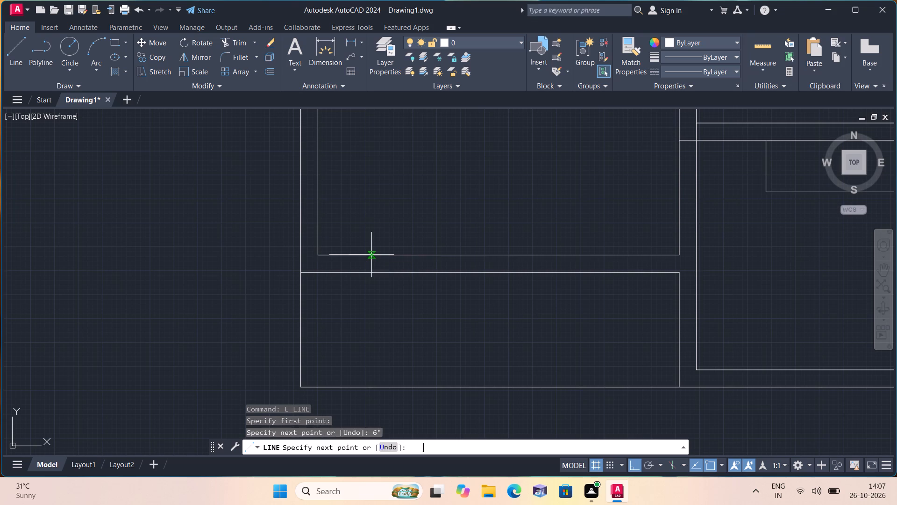
click(326, 272)
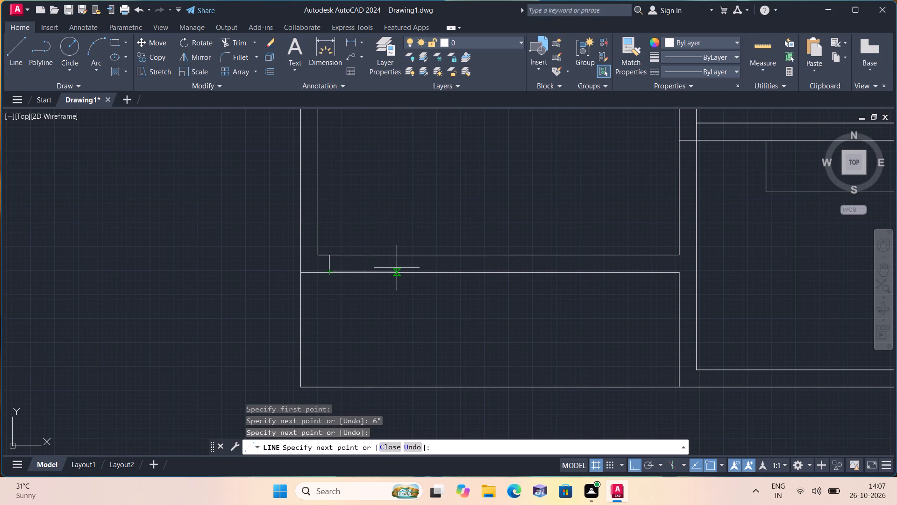
text(3')
key(space)
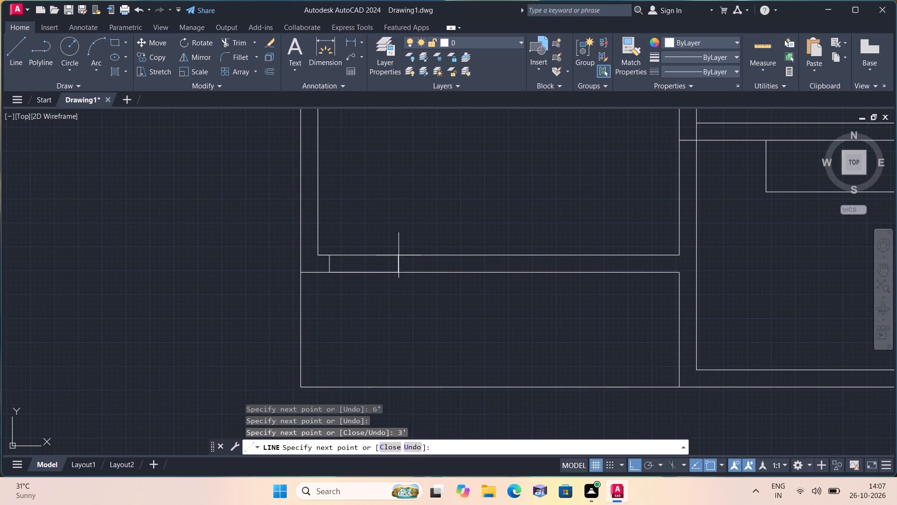
click(397, 253)
key(space)
Trim the bottom wall's lines between the two jambs to open the 3' doorway of the lower left room.
text(trim)
key(space)
drag(371, 219, 366, 301)
scroll(339, 242, up, 1)
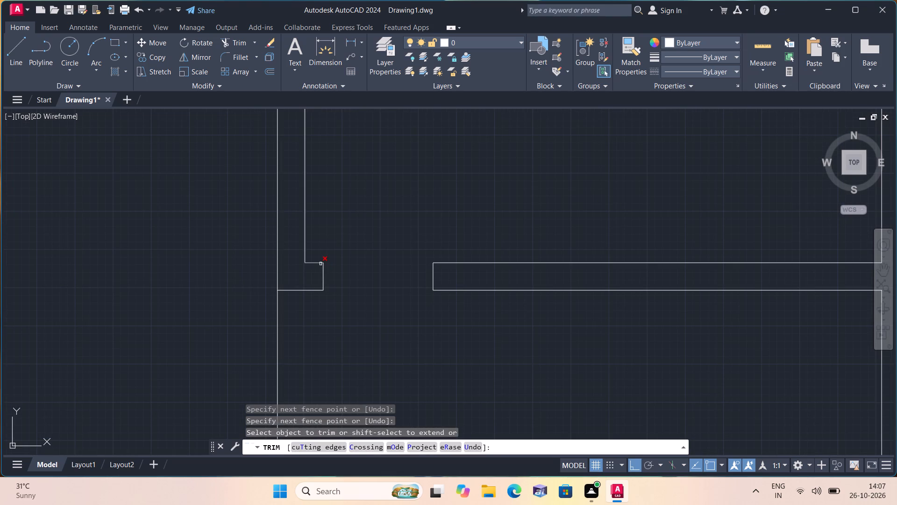
click(320, 264)
key(space)
scroll(349, 254, down, 3)
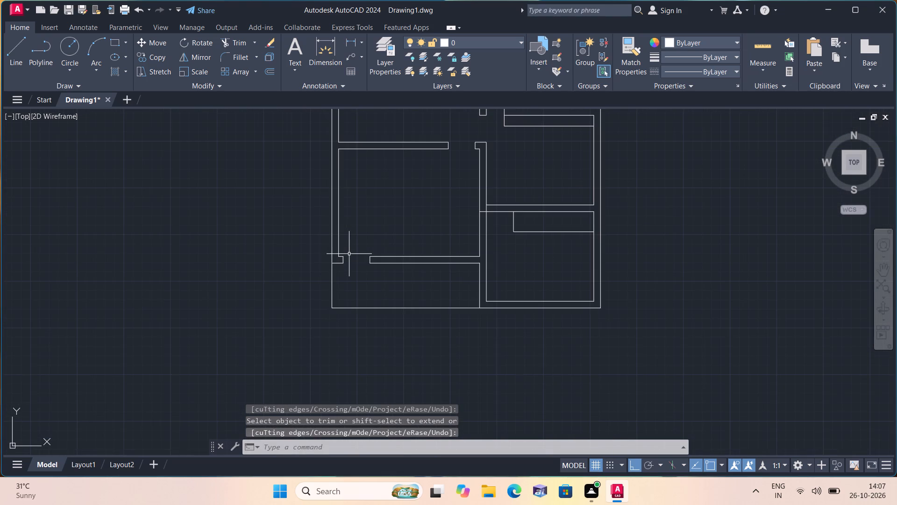
scroll(350, 256, down, 1)
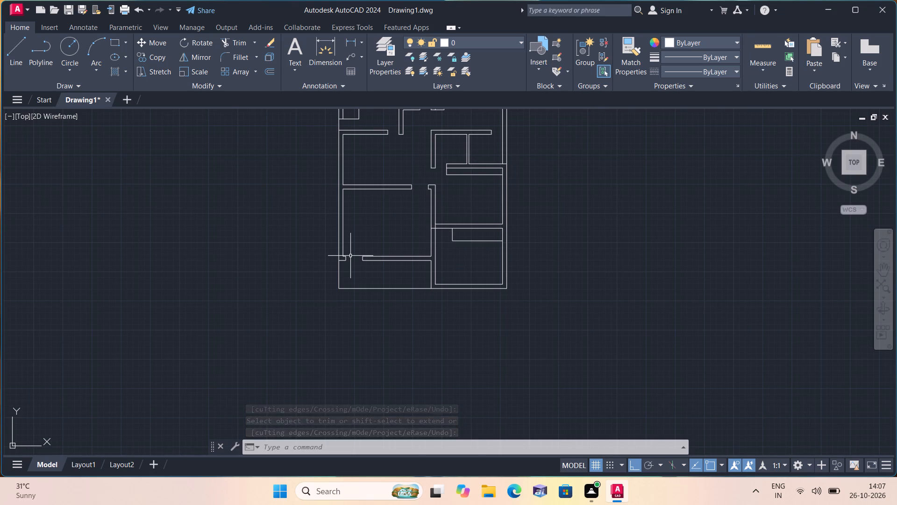
Draw a door jamb line across the central wall, 1' above the top line of the lower left room's bottom wall.
scroll(369, 258, up, 1)
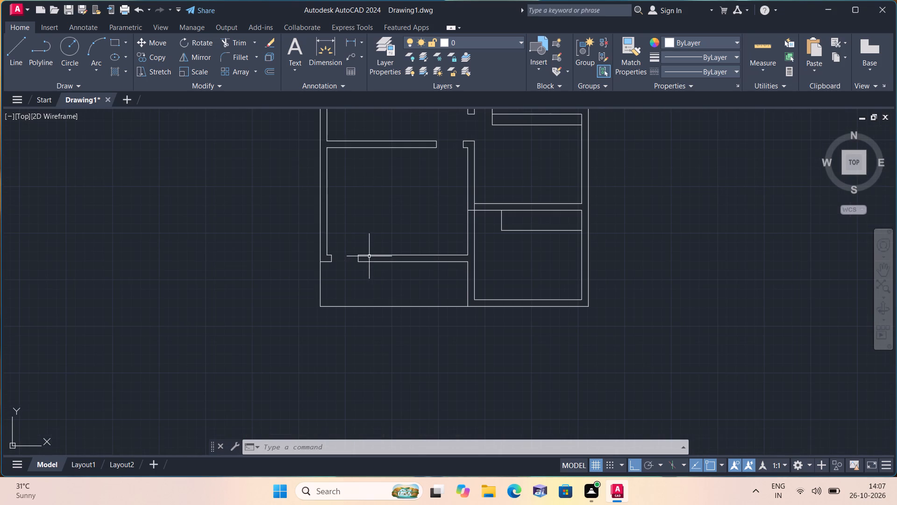
middle_drag(369, 256, 337, 284)
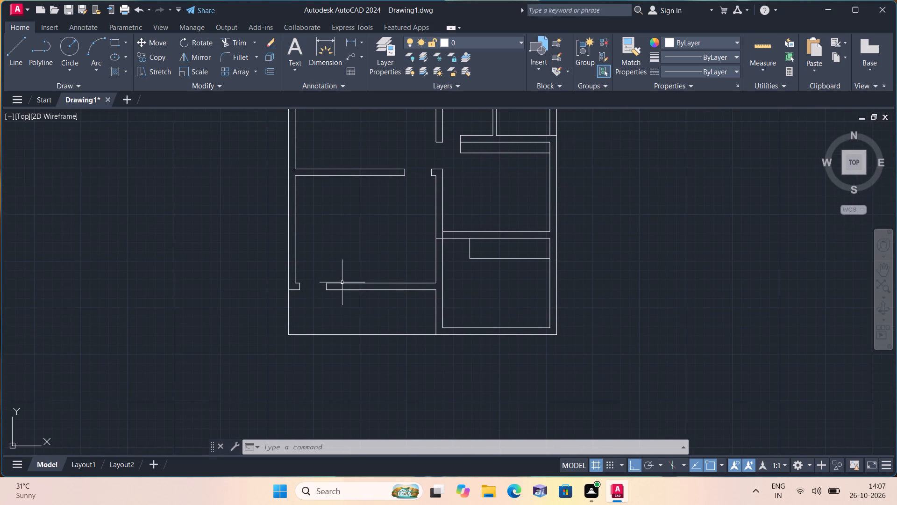
key(l)
key(space)
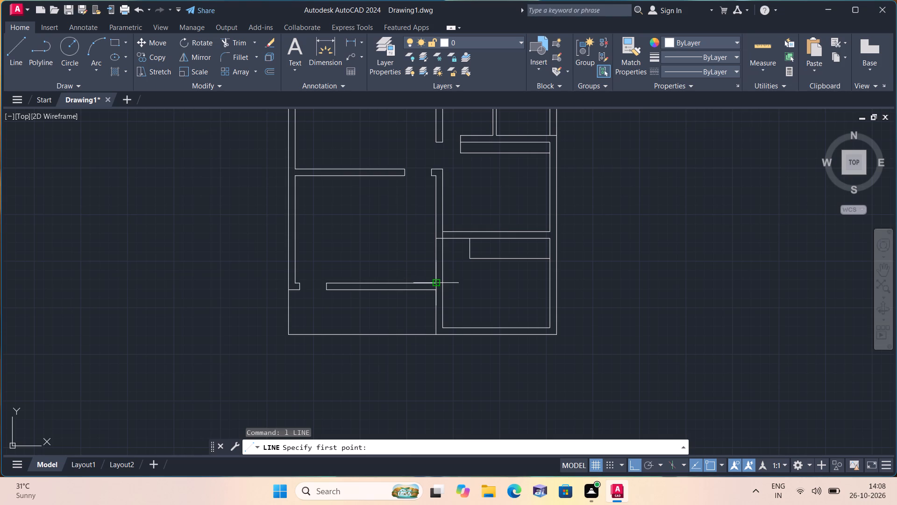
click(436, 280)
text(1')
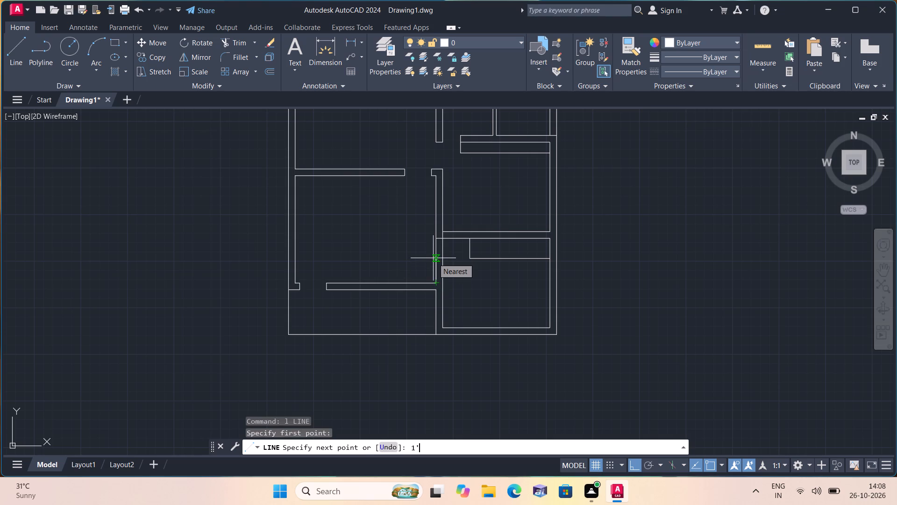
key(space)
click(442, 274)
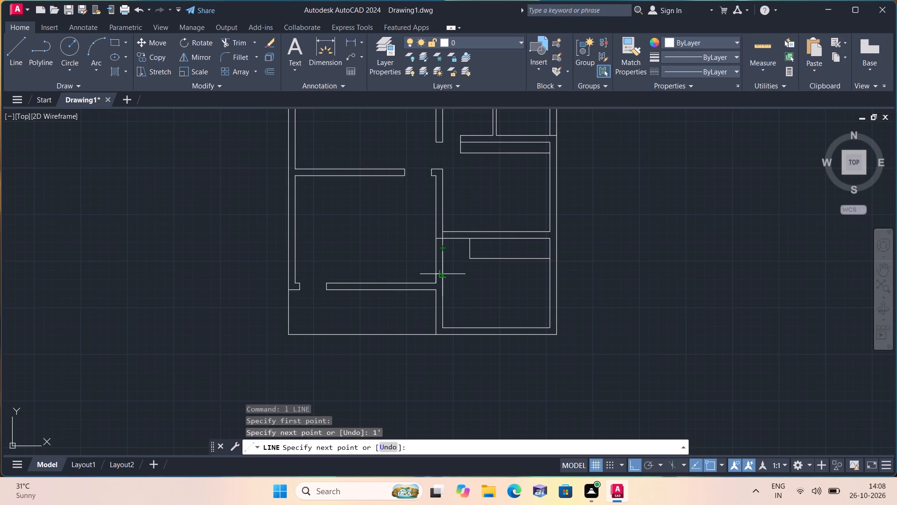
scroll(442, 274, up, 3)
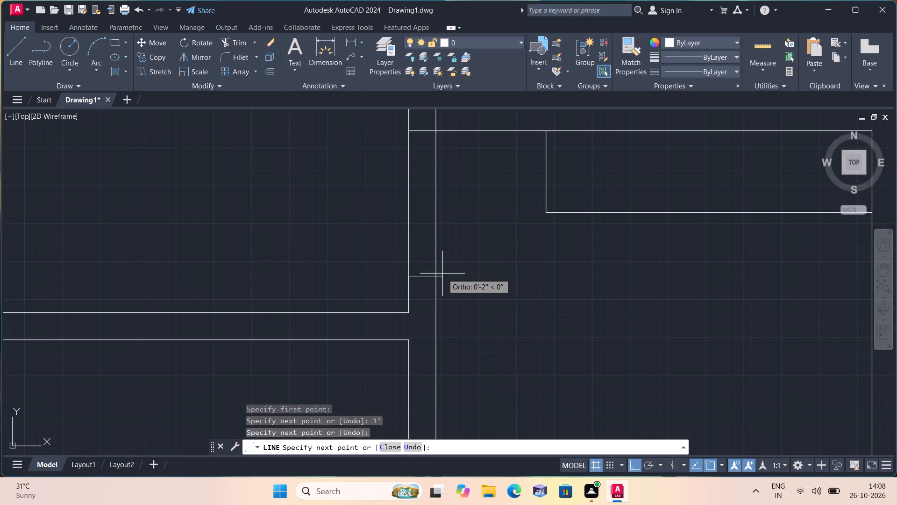
key(space)
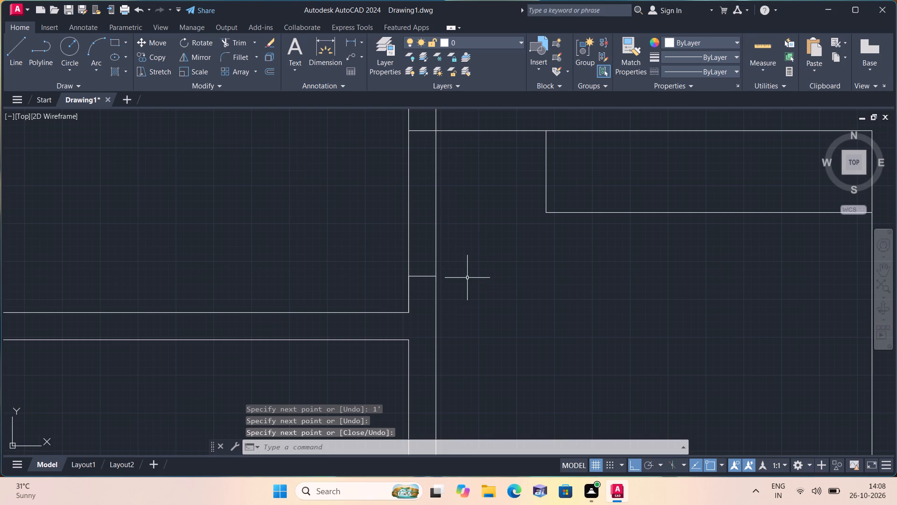
Trim both central wall lines between the new jamb and the lower right room's top wall to open its doorway.
text(tr)
text(im)
key(space)
drag(471, 246, 437, 225)
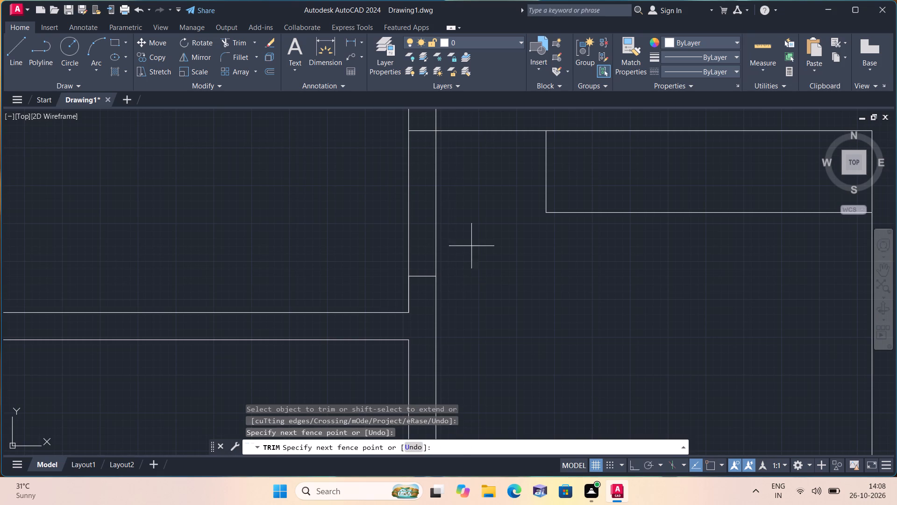
drag(437, 225, 419, 225)
click(416, 227)
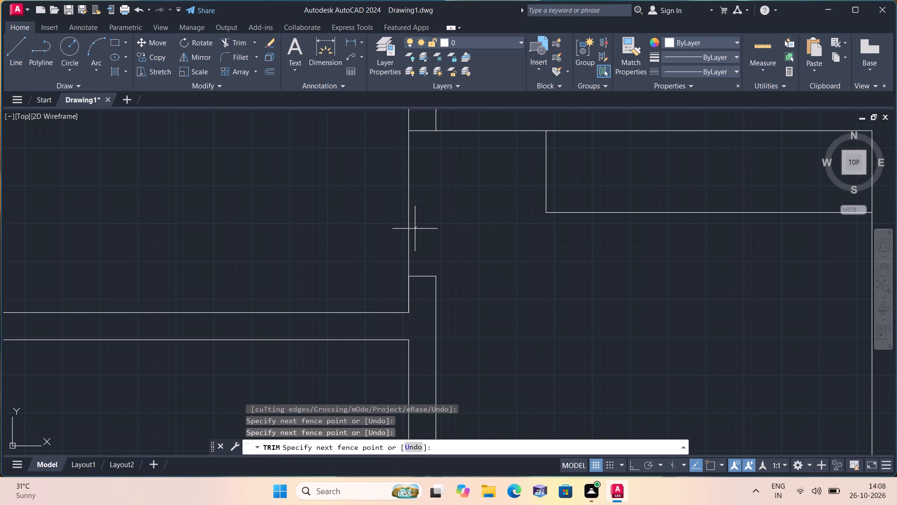
click(409, 226)
scroll(407, 228, down, 2)
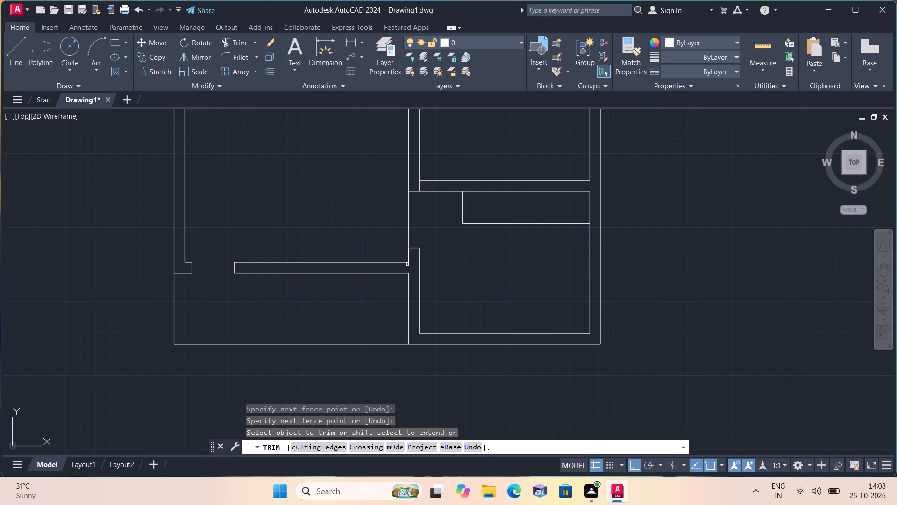
click(408, 257)
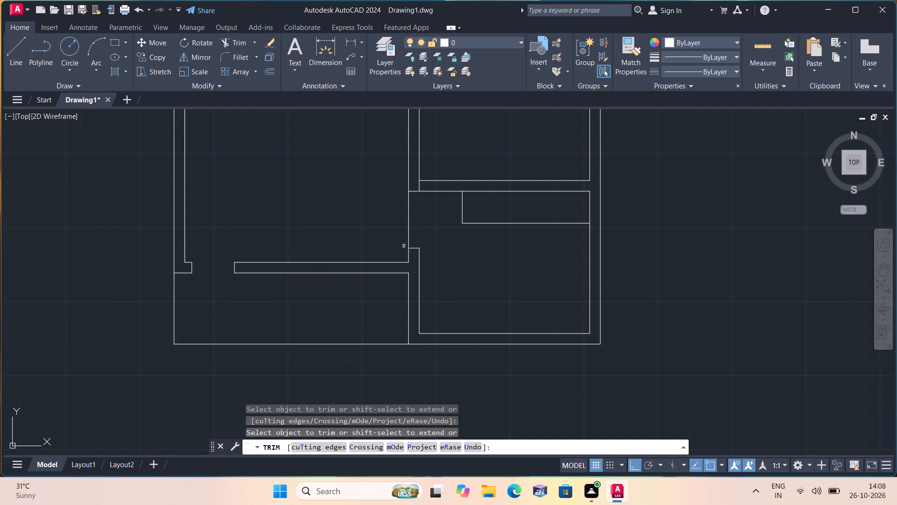
drag(403, 239, 427, 227)
key(space)
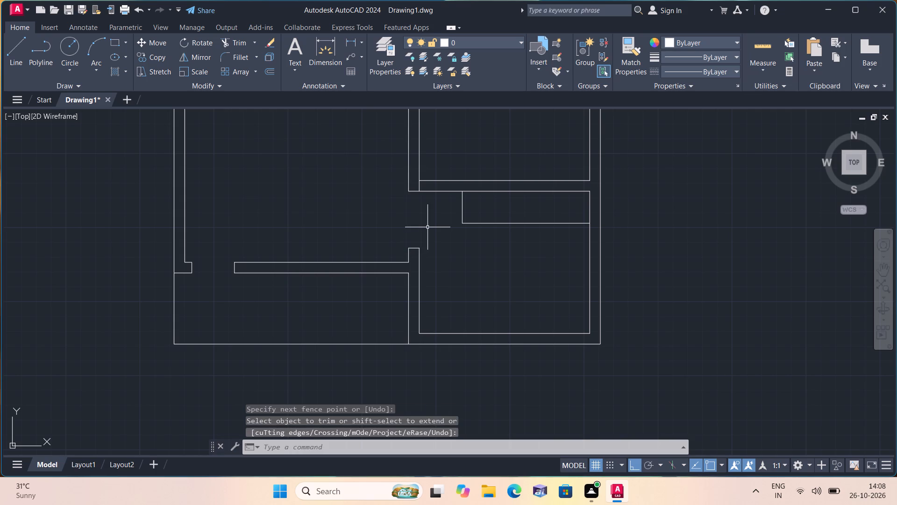
Trim the short central wall line crossing the junction with the wall between the two lower right rooms.
scroll(432, 227, down, 1)
middle_drag(449, 250, 446, 251)
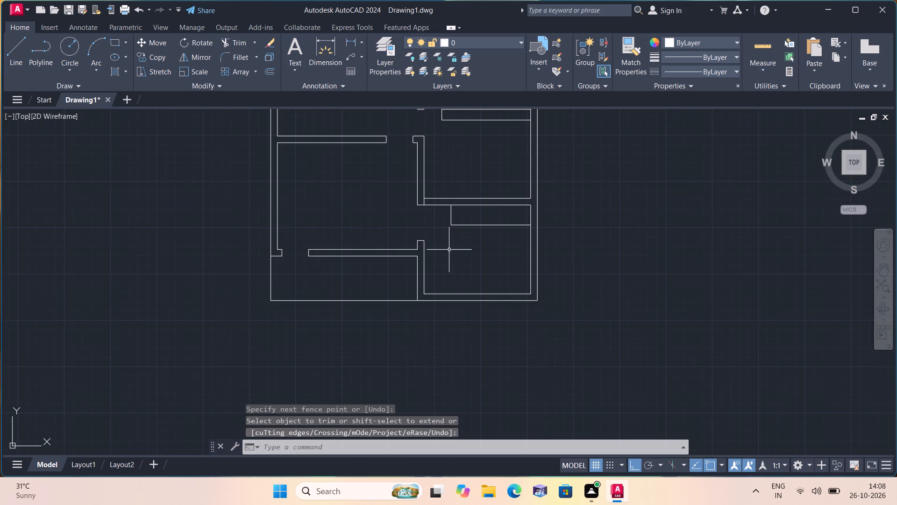
middle_drag(446, 251, 455, 346)
scroll(455, 346, down, 1)
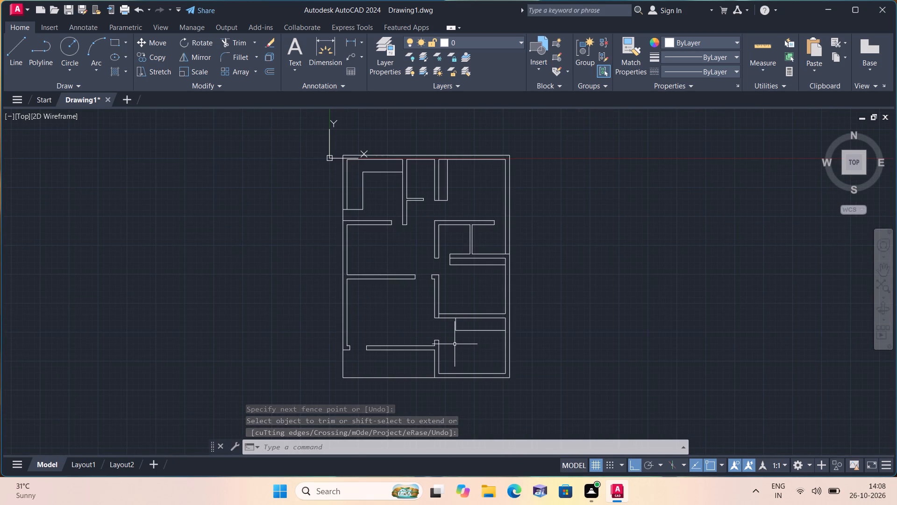
key(space)
scroll(444, 324, up, 3)
click(413, 295)
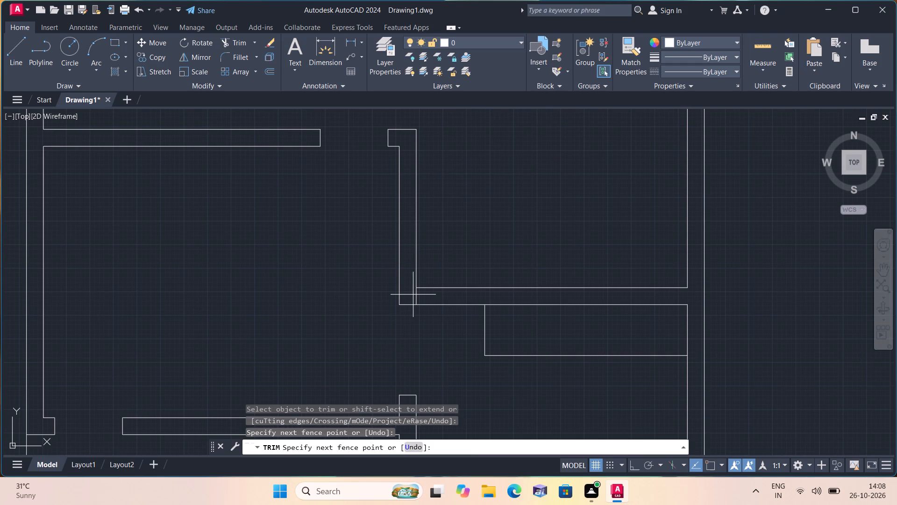
click(420, 295)
key(space)
Draw a short line joining the two partition lines where they meet the wall above the long built-in.
scroll(420, 295, down, 2)
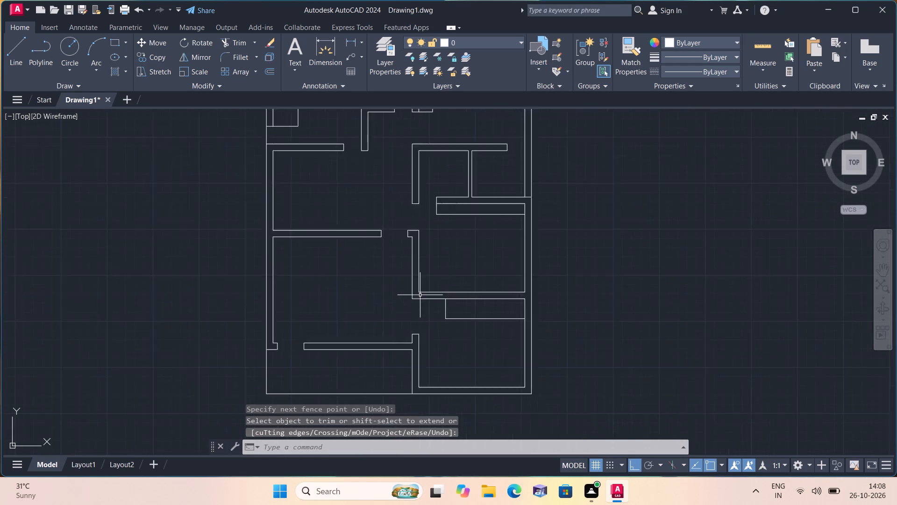
scroll(420, 295, down, 1)
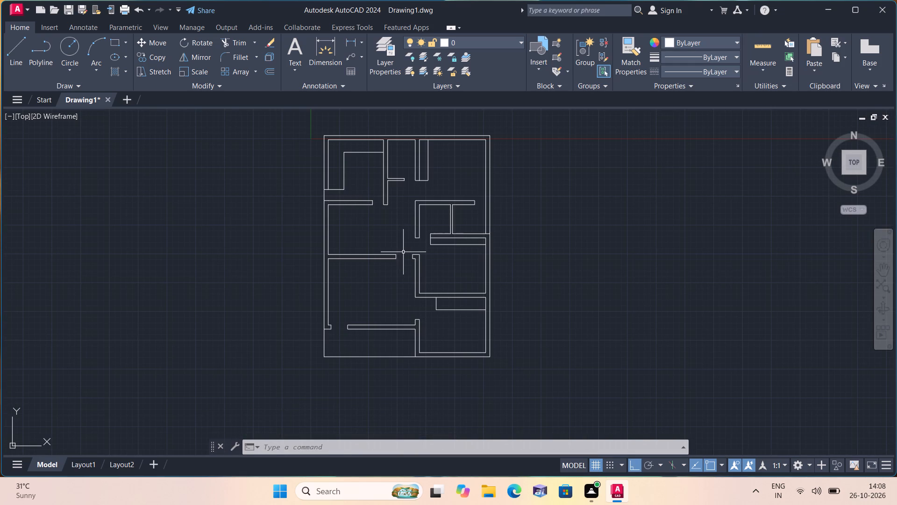
middle_drag(403, 252, 403, 251)
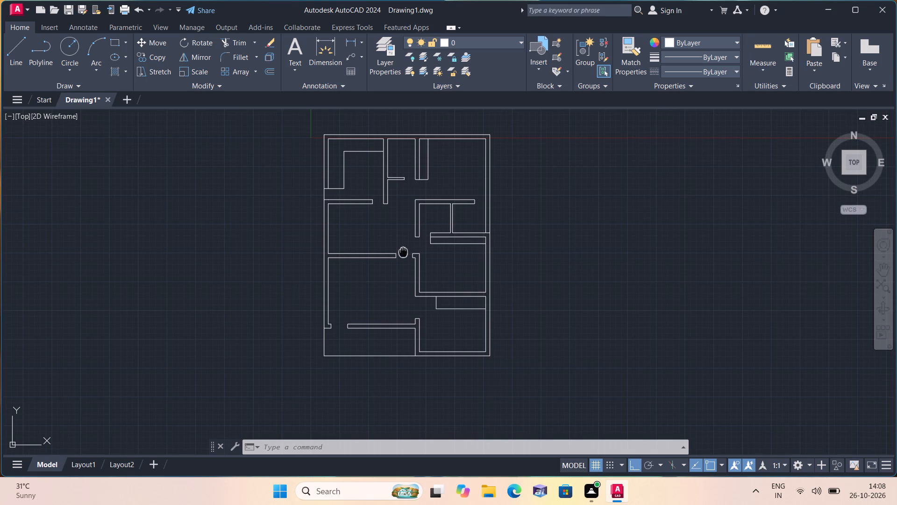
middle_drag(403, 251, 399, 248)
scroll(429, 231, up, 1)
key(l)
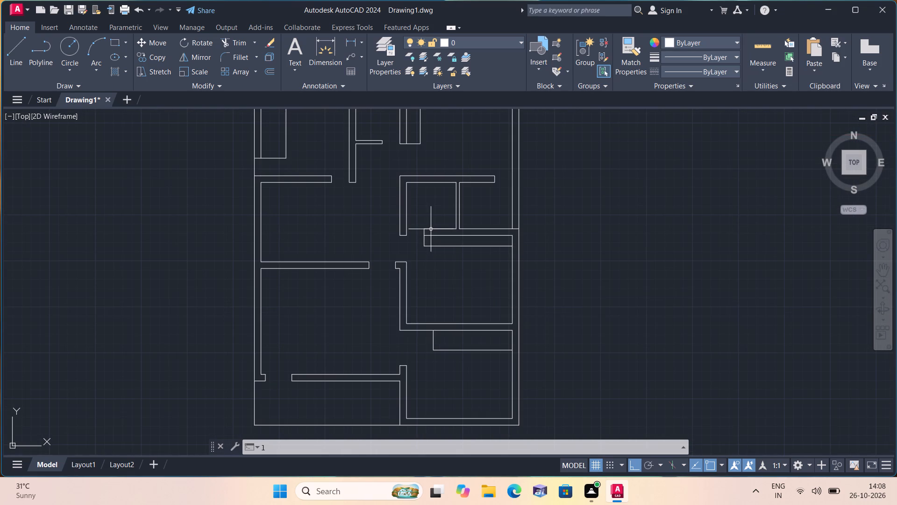
key(space)
scroll(439, 221, up, 3)
click(482, 246)
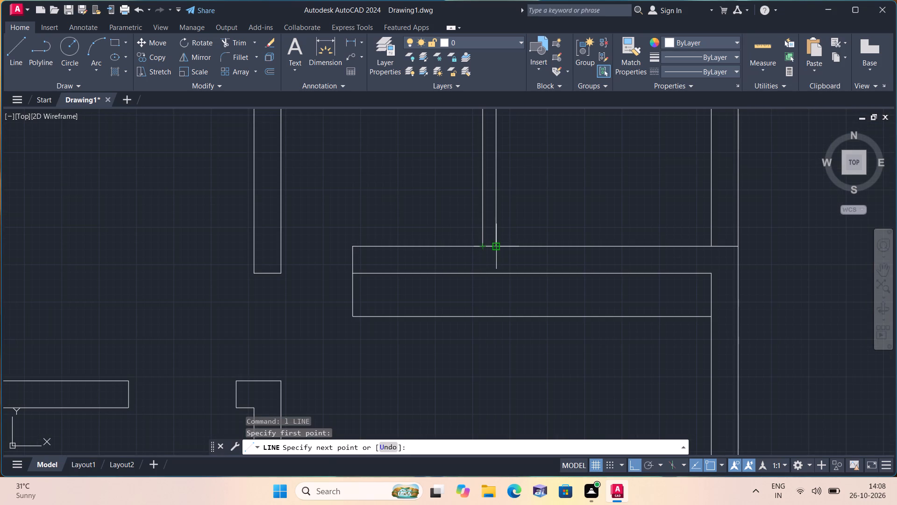
click(496, 246)
key(space)
Draw an entrance step outline below the plan's bottom left corner, 20" deep as two 10" segments, closing back on the bottom line.
scroll(492, 219, down, 2)
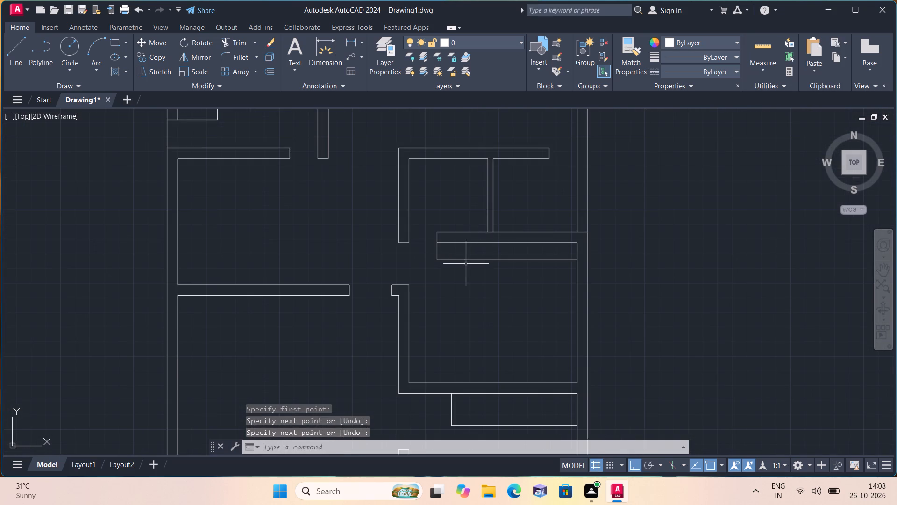
scroll(471, 287, down, 1)
middle_drag(469, 284, 464, 264)
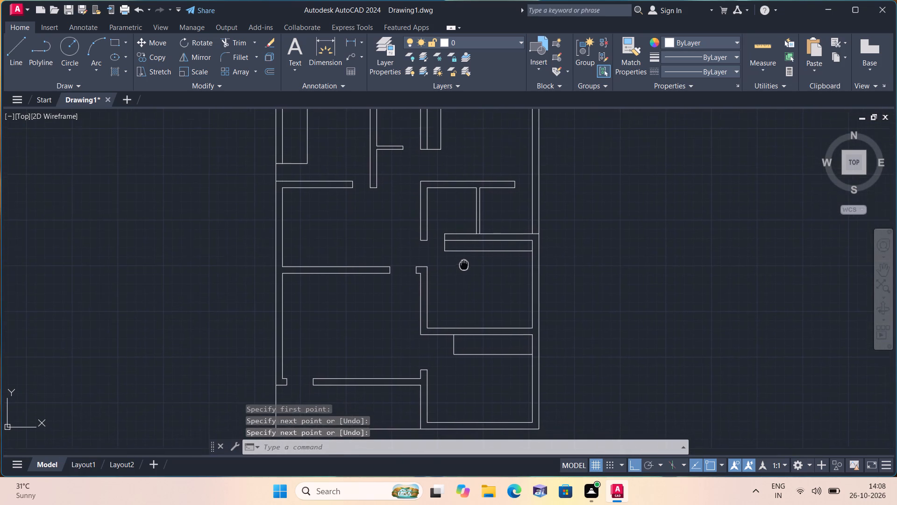
middle_drag(464, 264, 463, 262)
scroll(463, 262, down, 1)
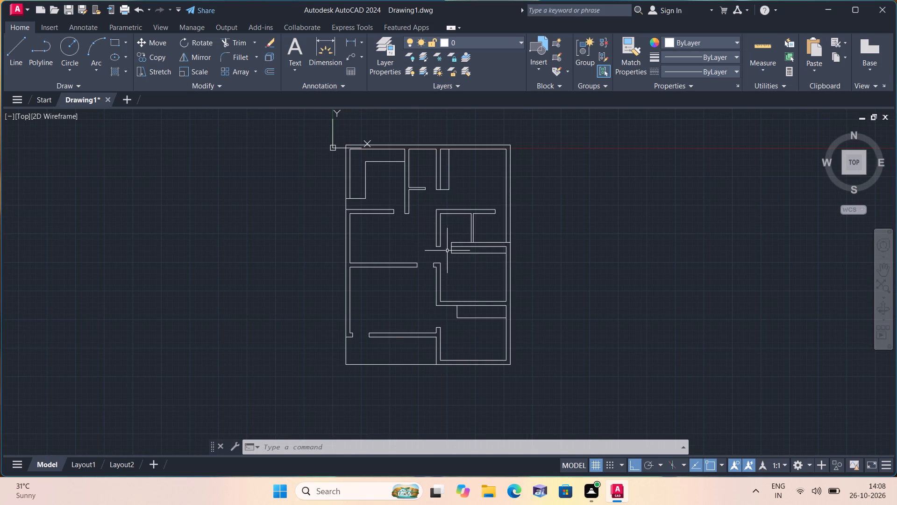
key(space)
middle_drag(377, 368, 377, 304)
scroll(375, 317, up, 2)
click(299, 281)
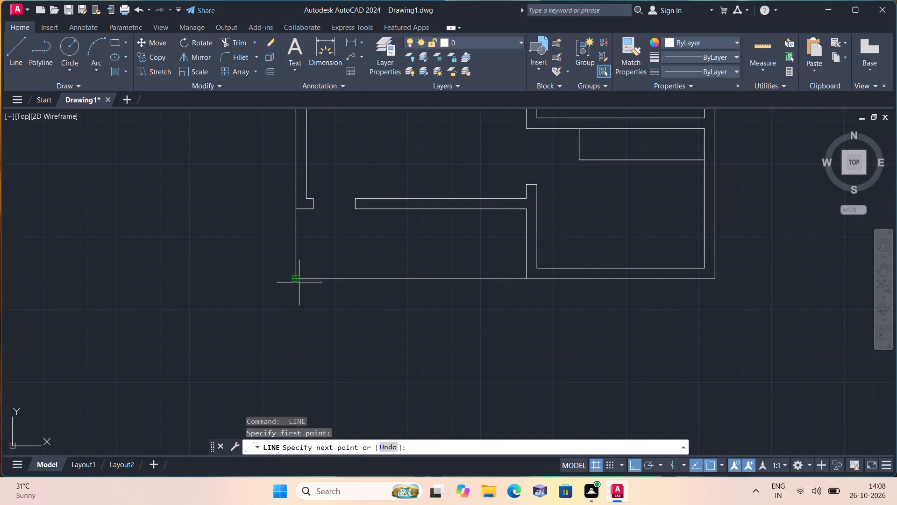
text(10")
key(space)
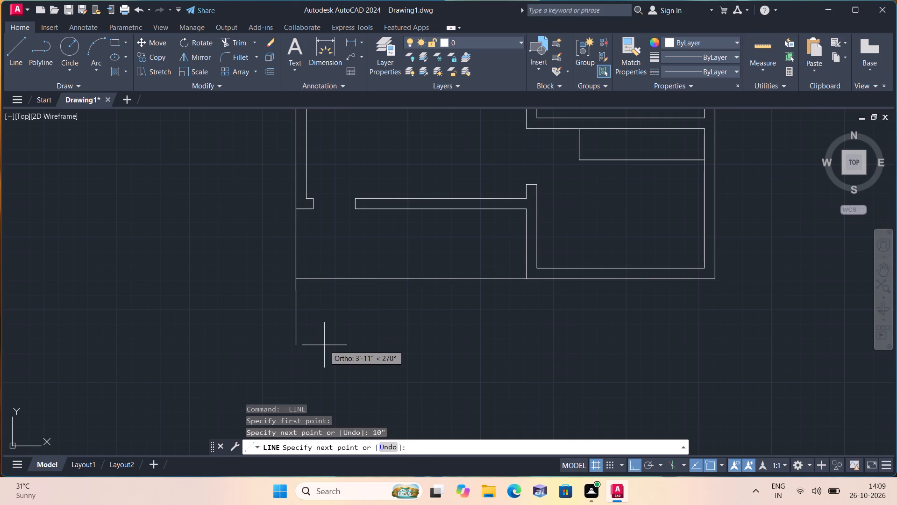
text(10")
key(space)
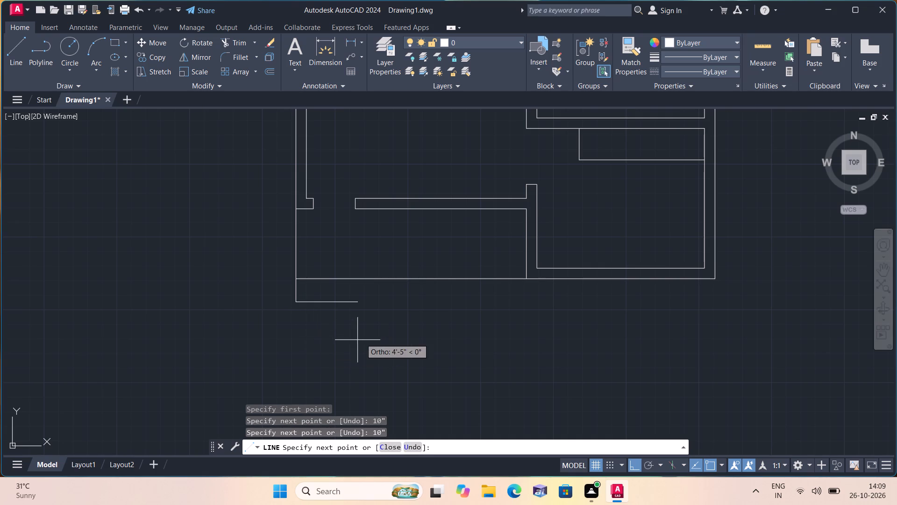
click(379, 304)
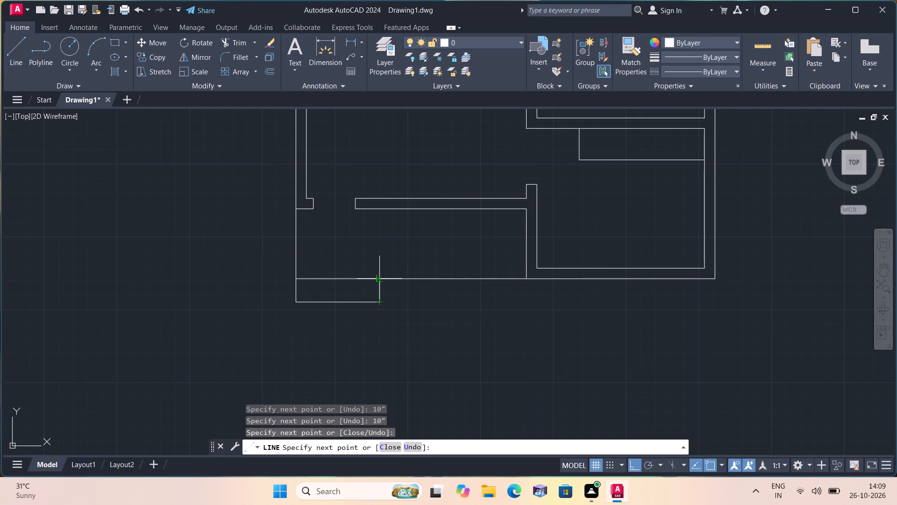
click(379, 279)
key(space)
Draw a horizontal line across the entrance step outline at its 10" mid-depth to divide it into two treads.
key(space)
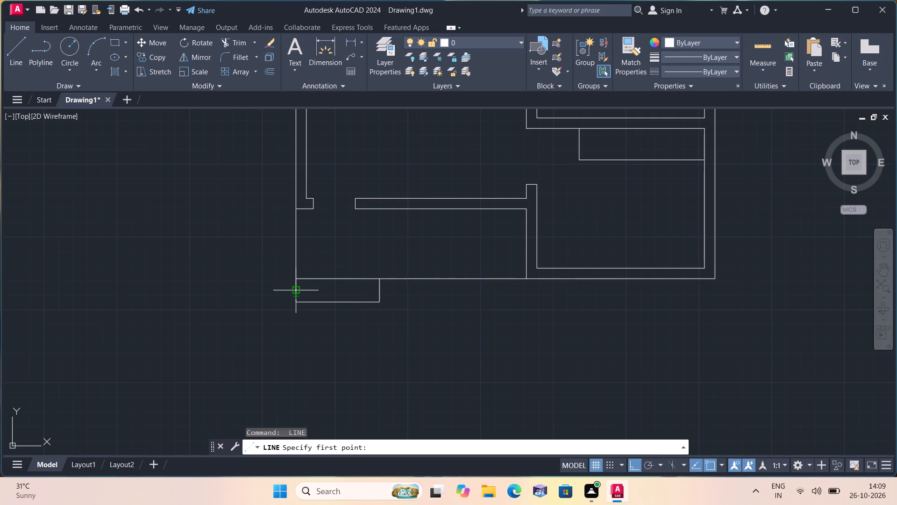
click(295, 290)
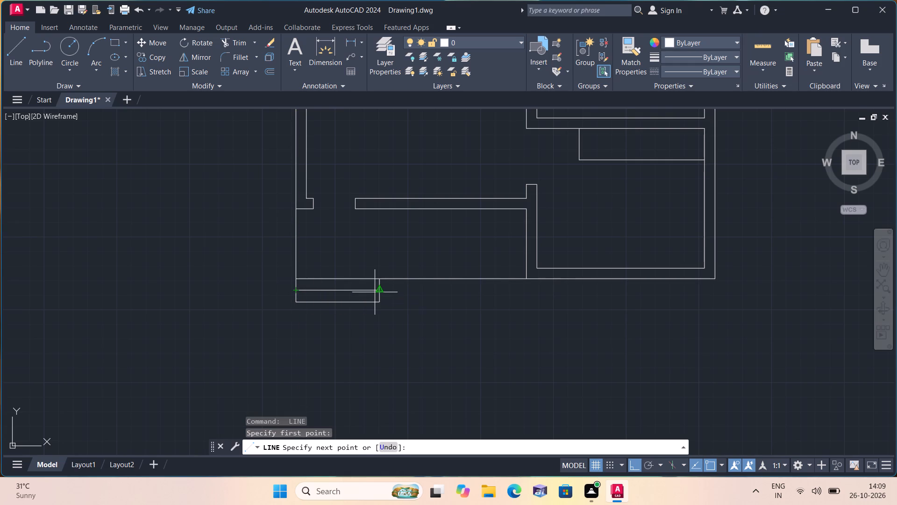
click(379, 292)
key(space)
Draw a rectangular built-in outline in the lower corner of the middle-left room, from the horizontal wall up and across to the left wall.
scroll(377, 266, down, 2)
middle_drag(372, 249, 373, 285)
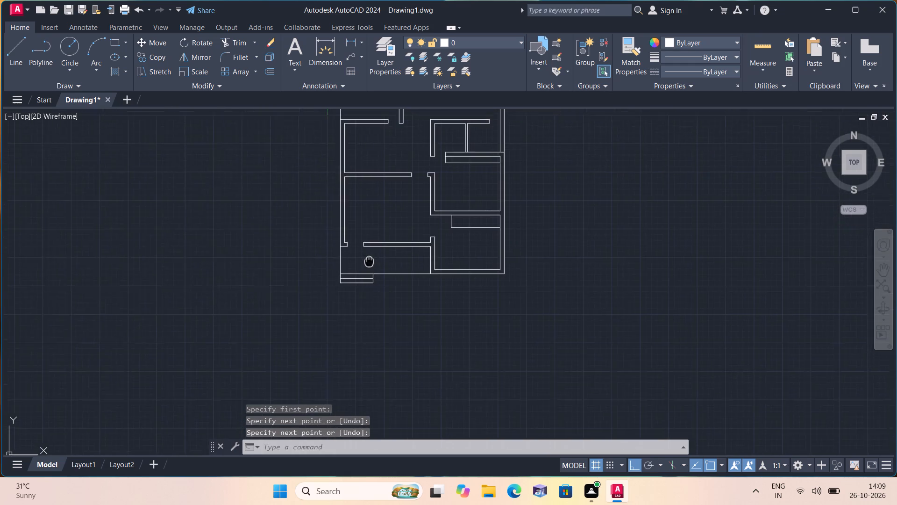
middle_drag(373, 285, 379, 325)
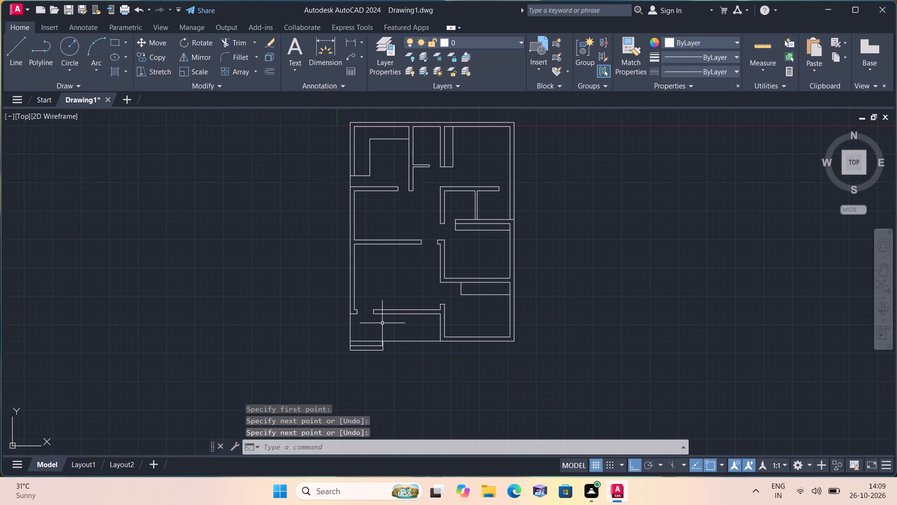
scroll(382, 323, up, 1)
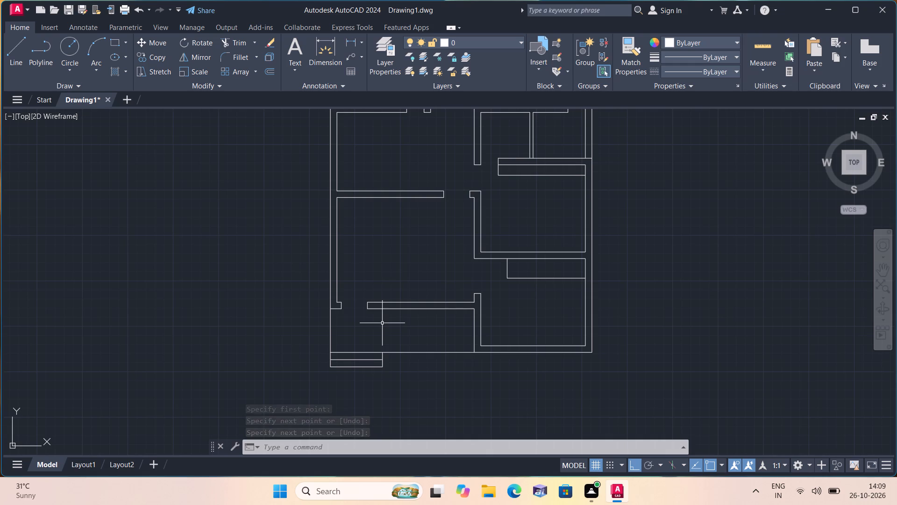
middle_drag(382, 323, 391, 421)
key(l)
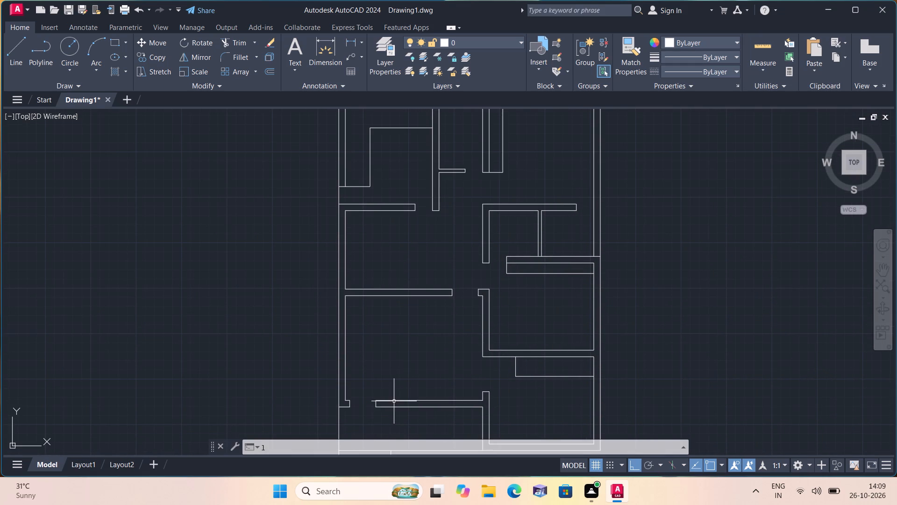
key(space)
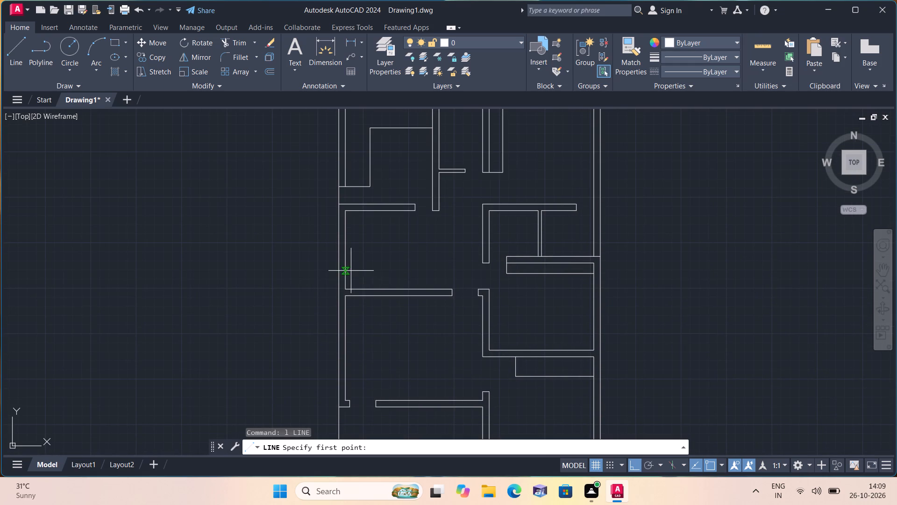
scroll(351, 270, up, 1)
scroll(377, 278, down, 1)
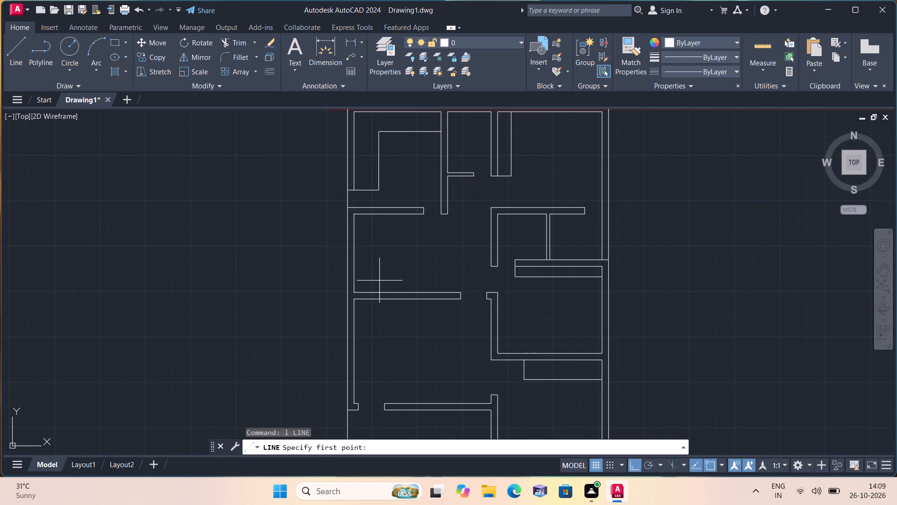
scroll(385, 291, up, 1)
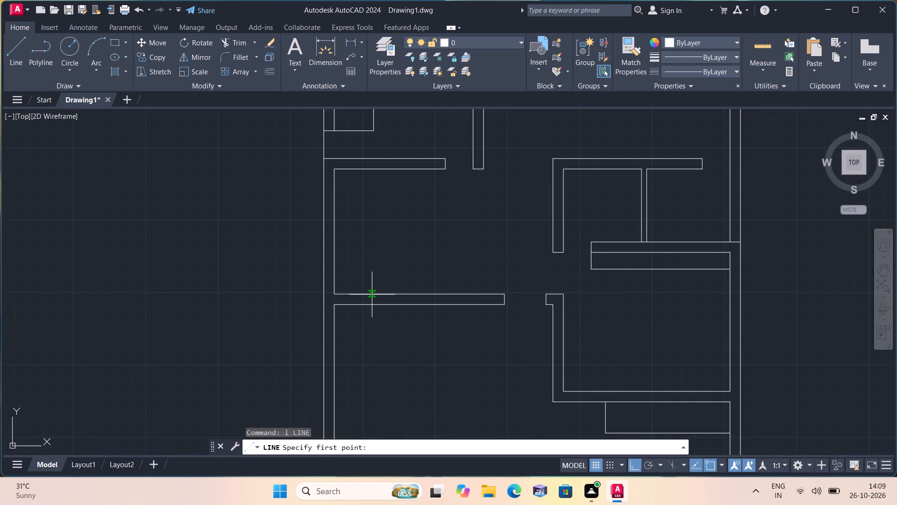
click(369, 295)
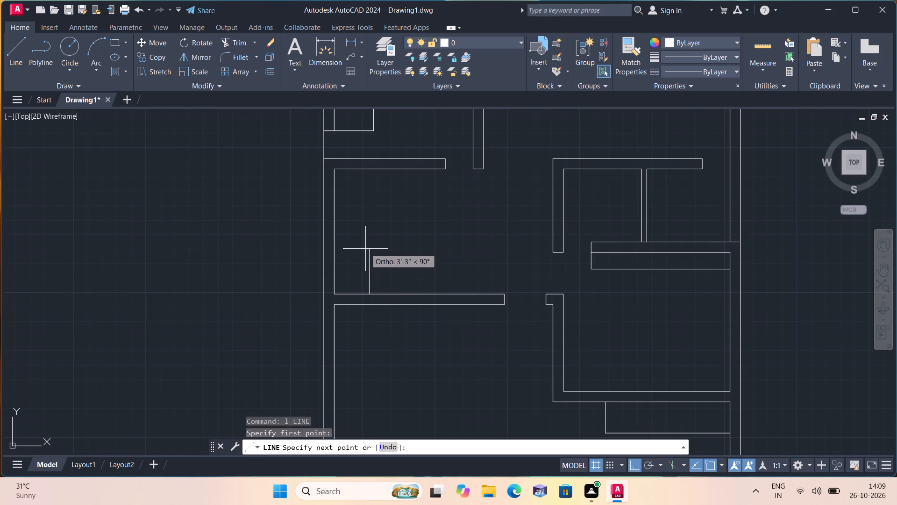
click(365, 245)
click(334, 245)
key(space)
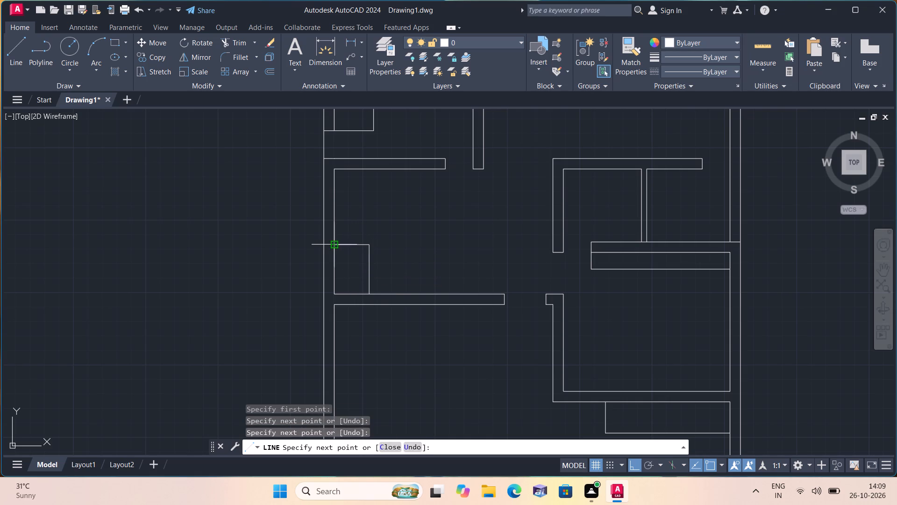
Draw a parallel line just above the new outline's top edge, from the left wall's inner face, turning down to the outline's outer corner.
scroll(334, 245, up, 3)
key(space)
click(327, 231)
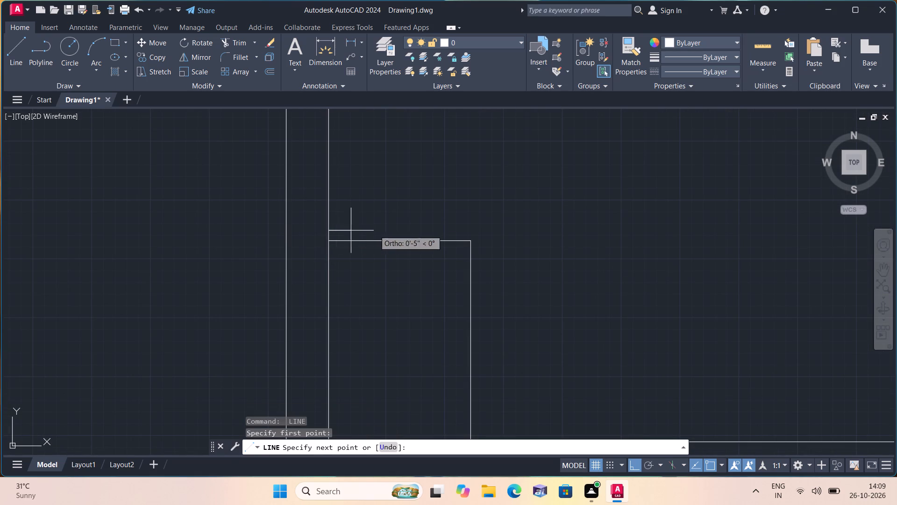
click(471, 233)
click(471, 244)
key(space)
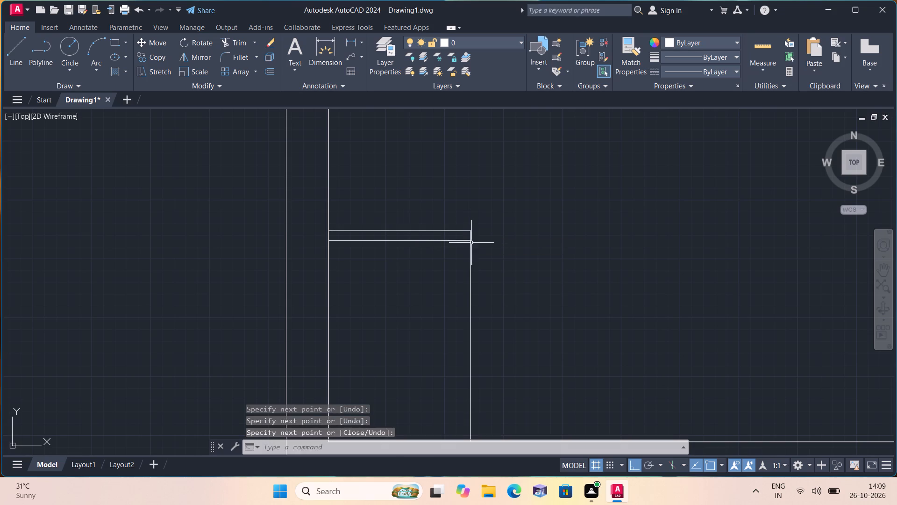
Trim the left wall's inner line between the two parallel lines at the top of the new outline.
scroll(476, 228, down, 2)
text(trim)
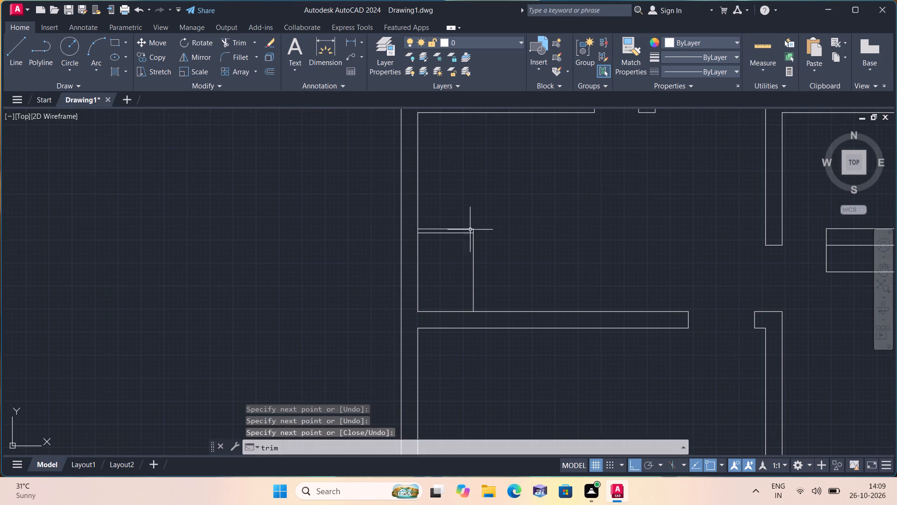
key(space)
scroll(436, 231, up, 2)
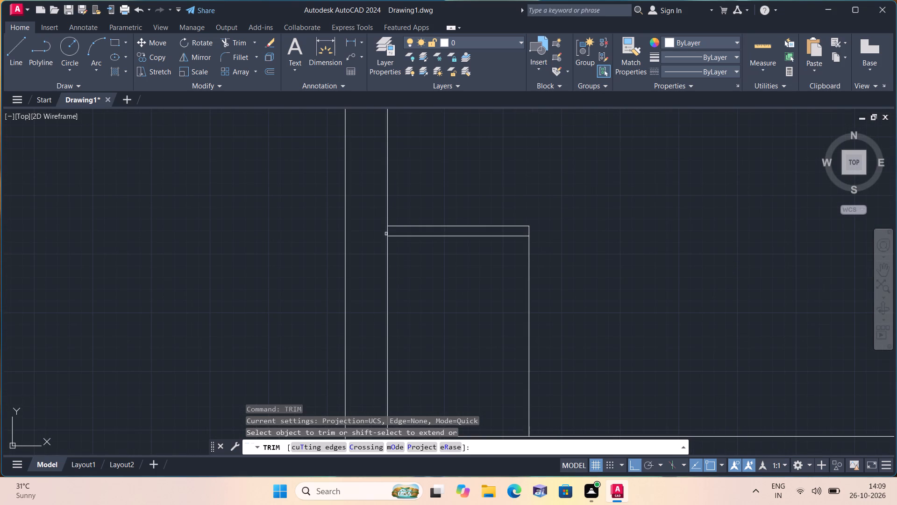
click(386, 232)
key(space)
Create a new layer and set its colour to magenta.
scroll(370, 248, down, 2)
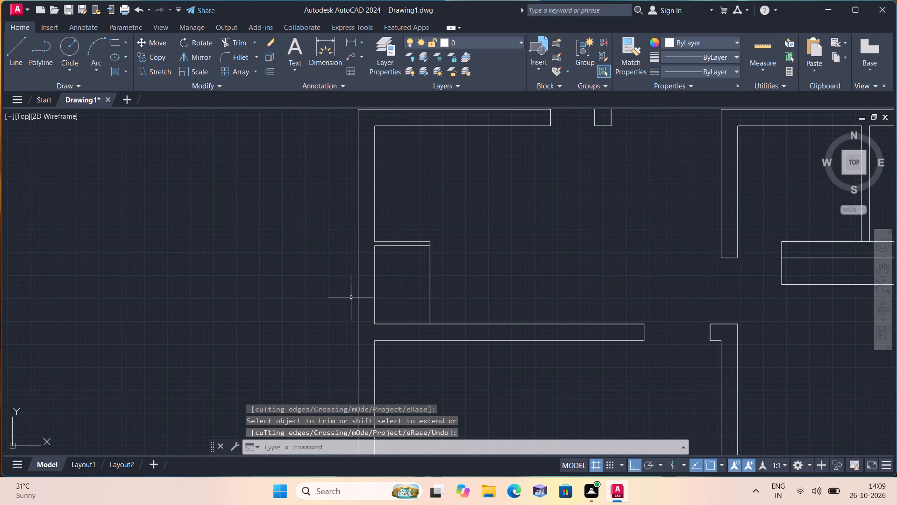
scroll(374, 237, down, 1)
middle_drag(366, 233, 317, 274)
scroll(317, 274, down, 1)
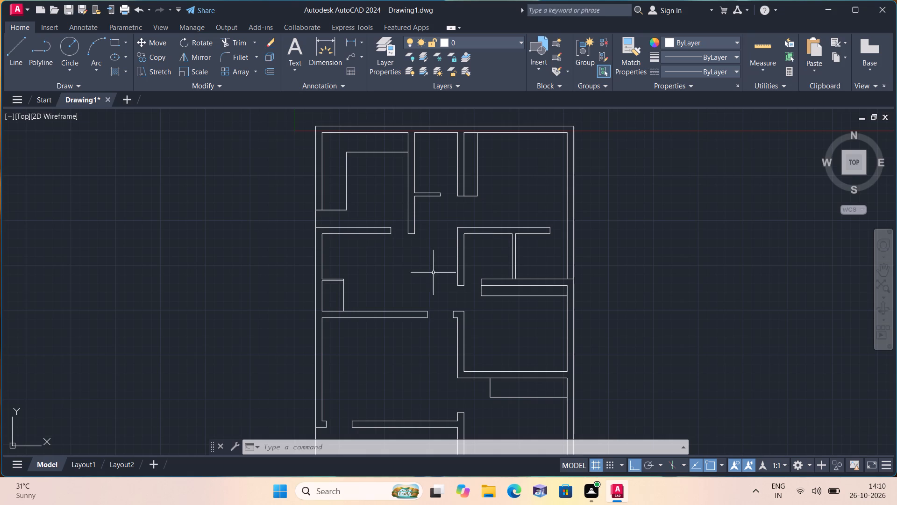
middle_drag(434, 276, 305, 264)
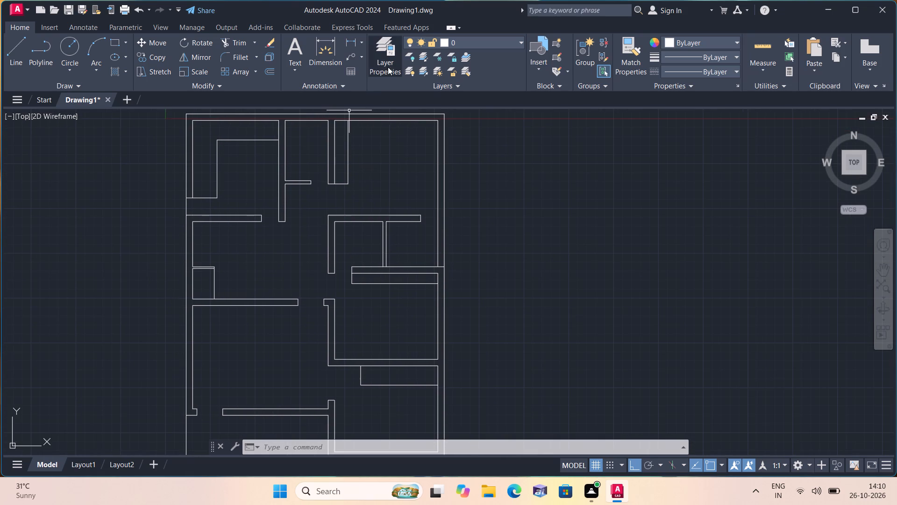
click(388, 66)
right_click(363, 163)
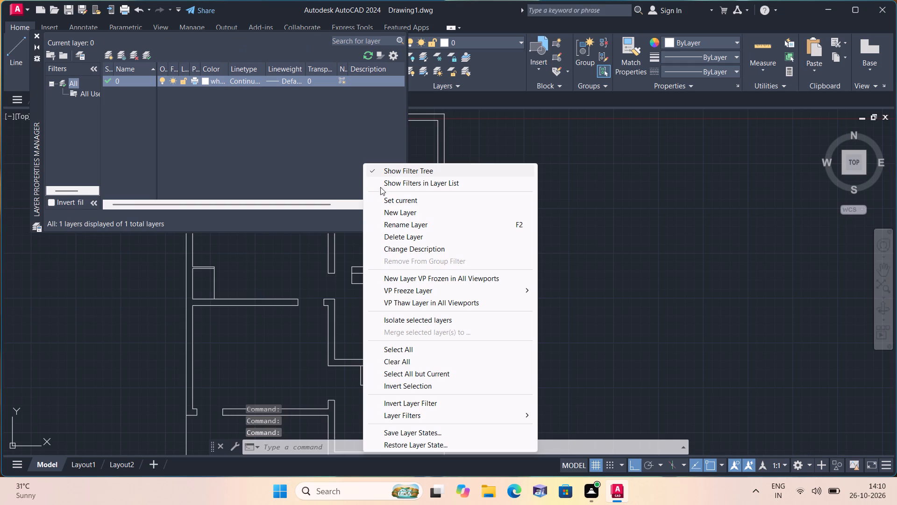
click(401, 212)
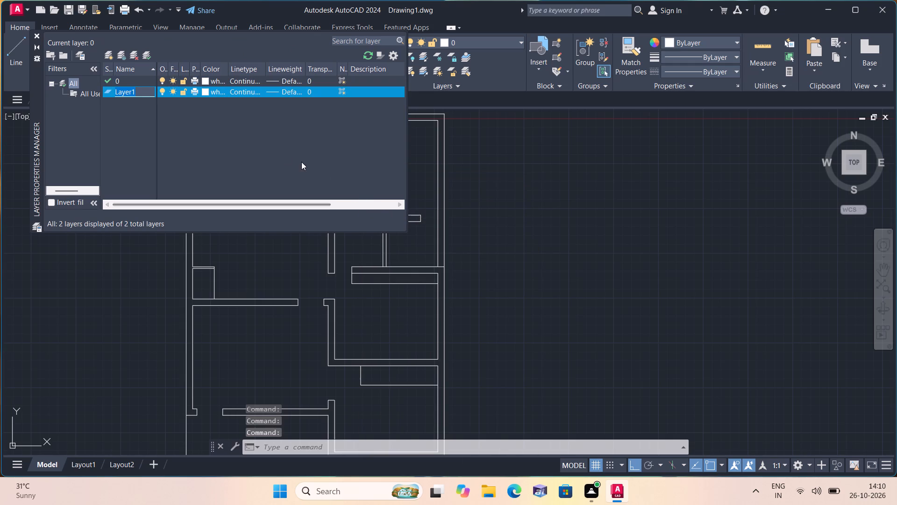
click(205, 92)
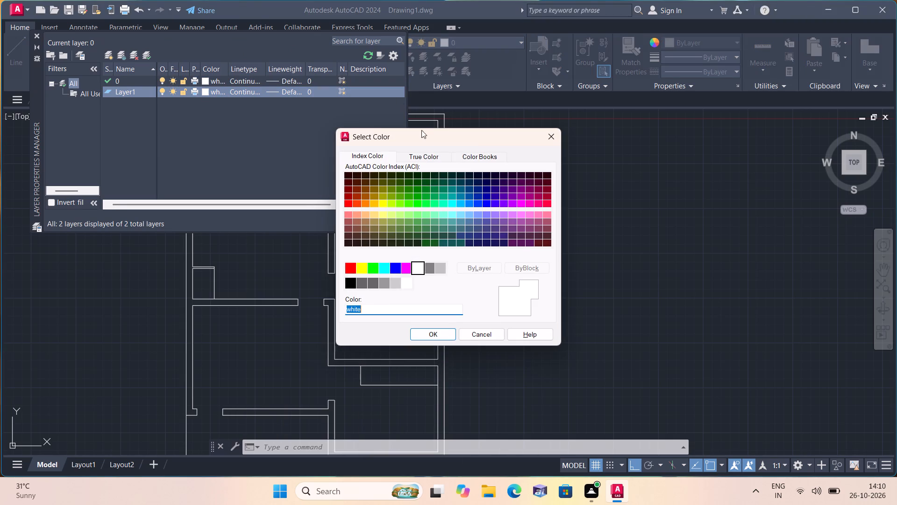
click(409, 263)
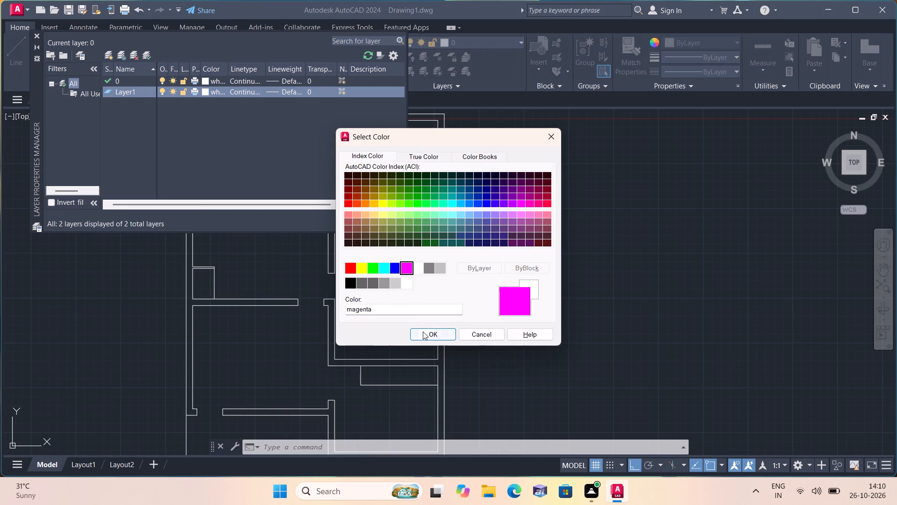
click(423, 332)
click(36, 33)
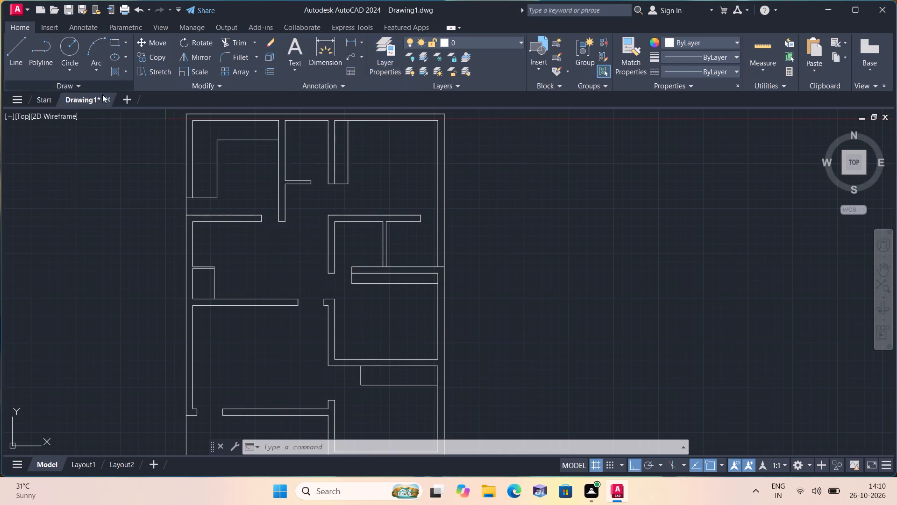
Make the magenta layer current.
click(479, 42)
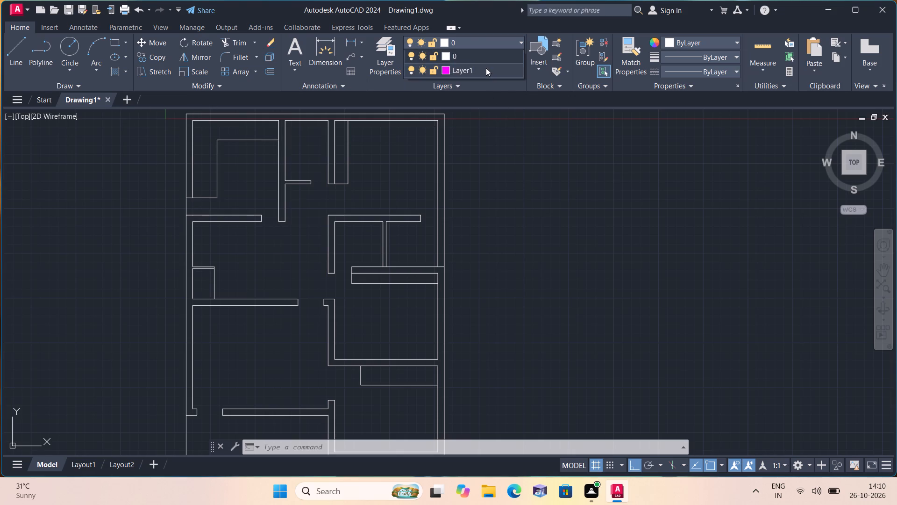
click(486, 68)
Draw a closed vertical rectangle 5' long and 9" wide in the empty space beside the plan.
scroll(498, 141, down, 1)
scroll(508, 177, down, 1)
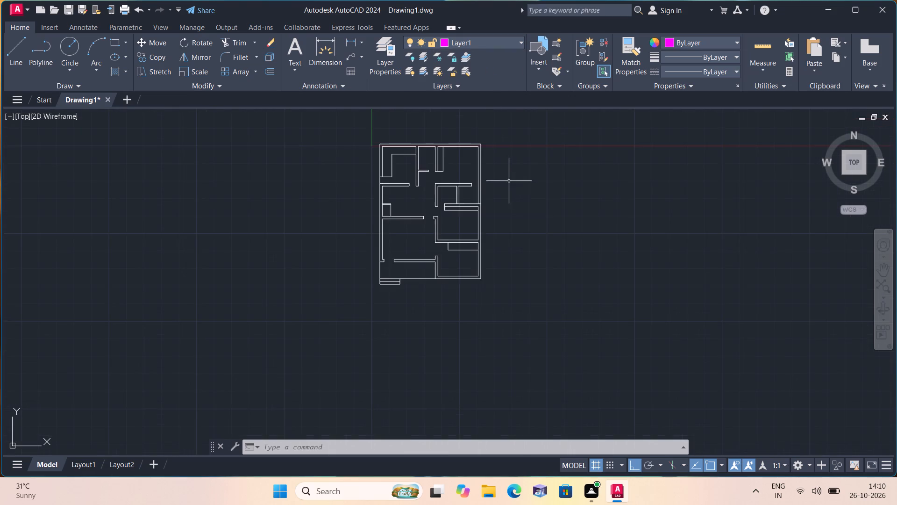
middle_drag(528, 212, 410, 251)
scroll(410, 244, up, 1)
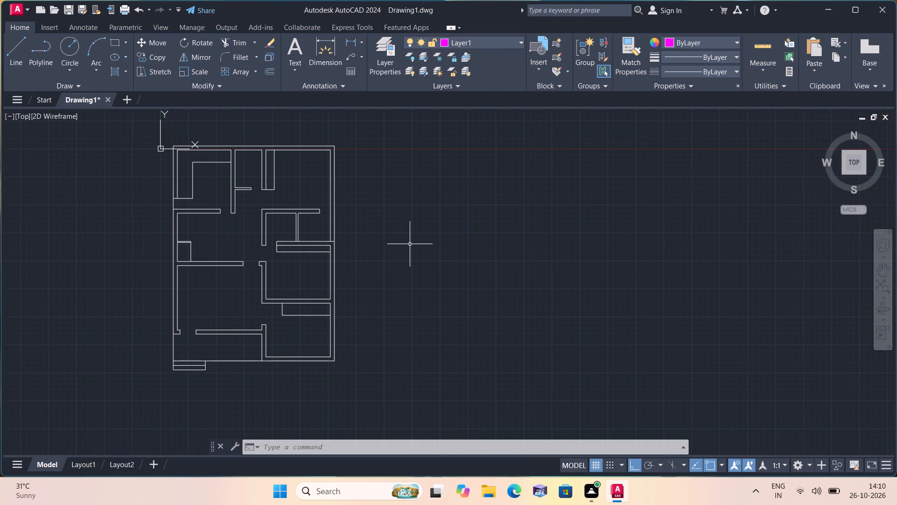
key(l)
key(space)
drag(427, 187, 432, 207)
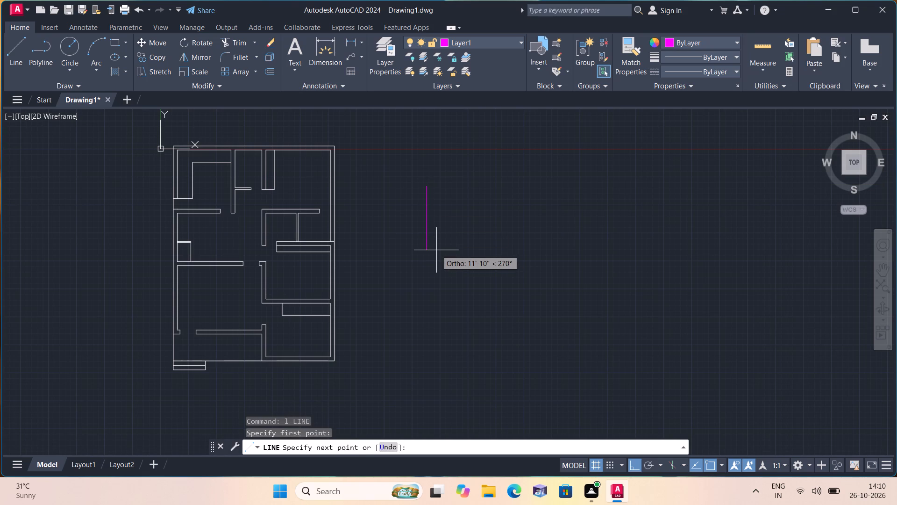
text(5')
key(space)
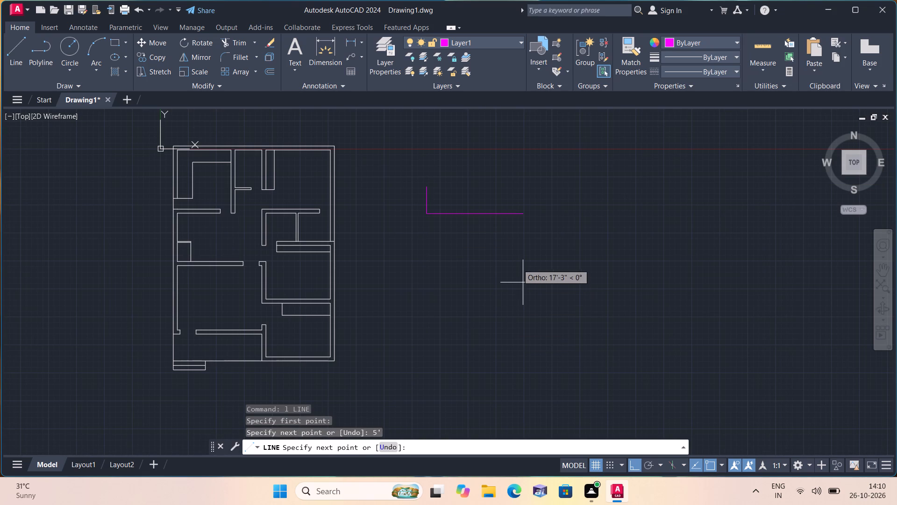
text(9")
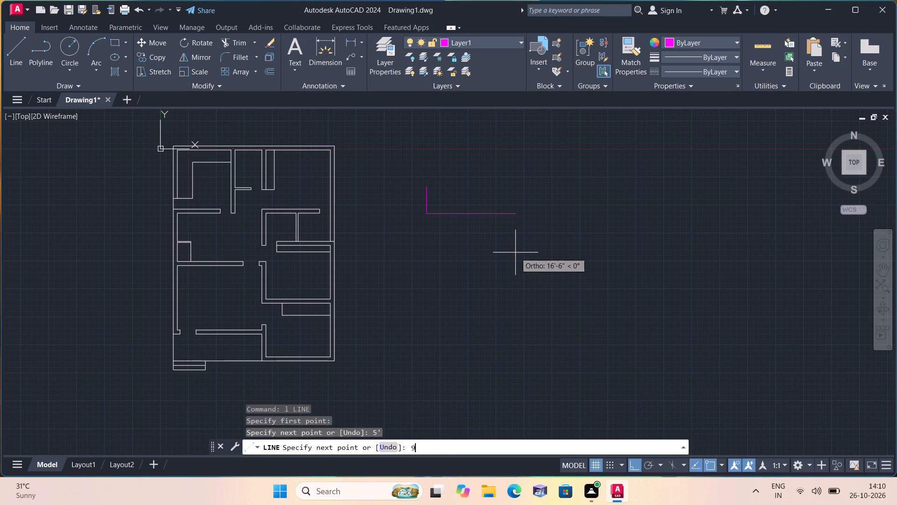
key(space)
text(5')
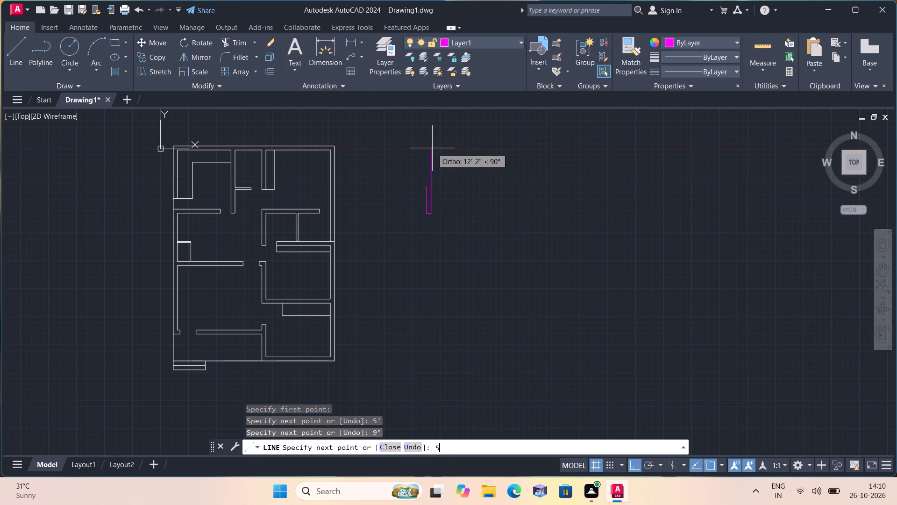
key(space)
scroll(439, 175, up, 2)
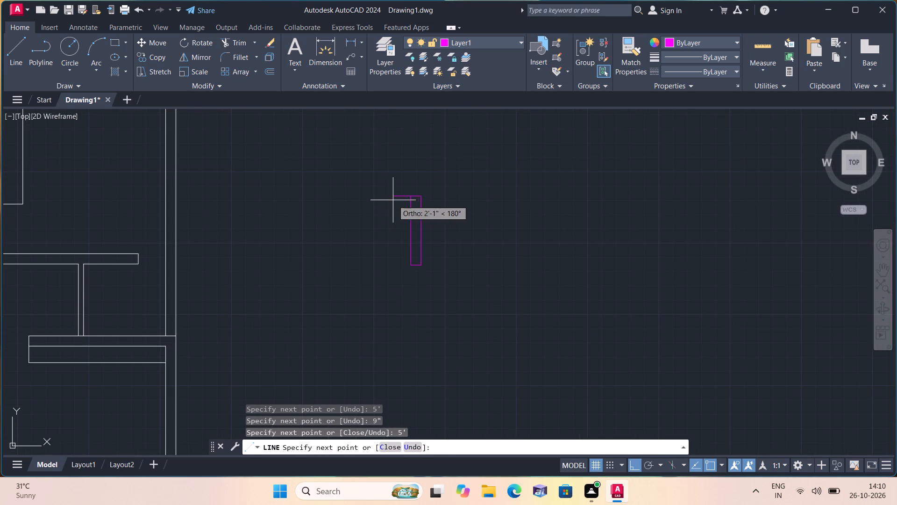
click(414, 196)
key(space)
Draw a vertical centre line through the 5' rectangle, from its top edge midpoint to its bottom edge.
scroll(418, 198, up, 2)
key(space)
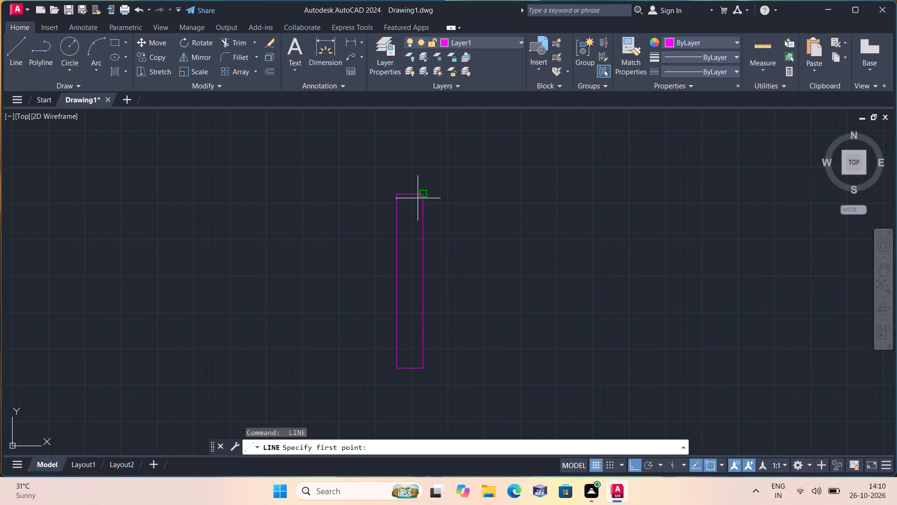
click(411, 191)
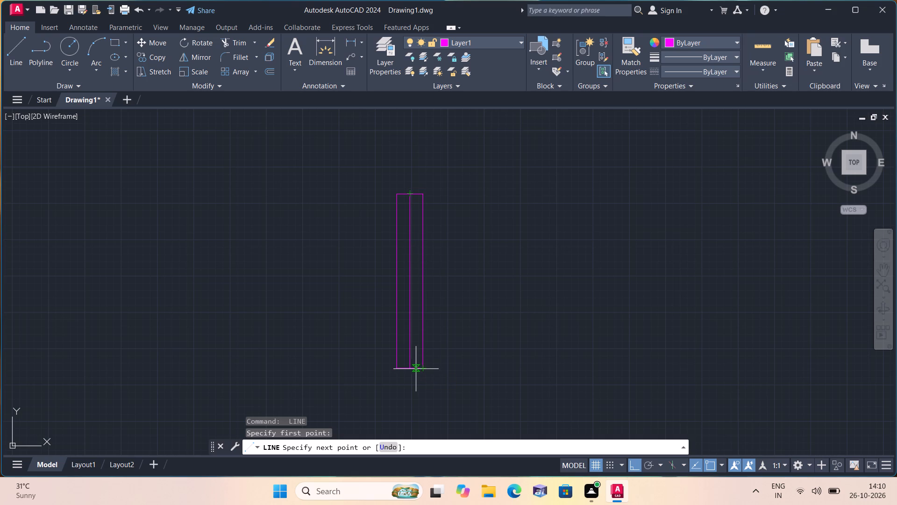
click(413, 369)
key(space)
Draw a closed vertical rectangle 2' long and 9" wide in the empty space beside the plan.
scroll(413, 368, down, 1)
key(space)
click(318, 239)
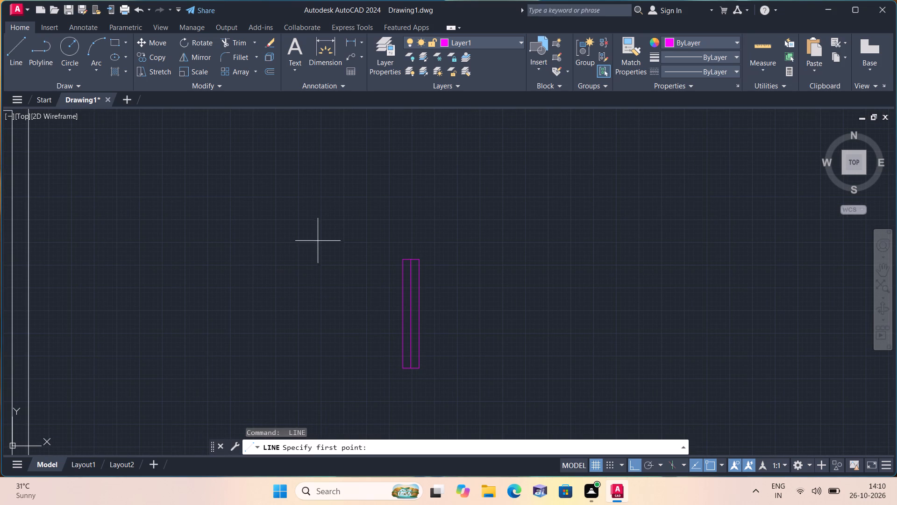
text(2')
key(space)
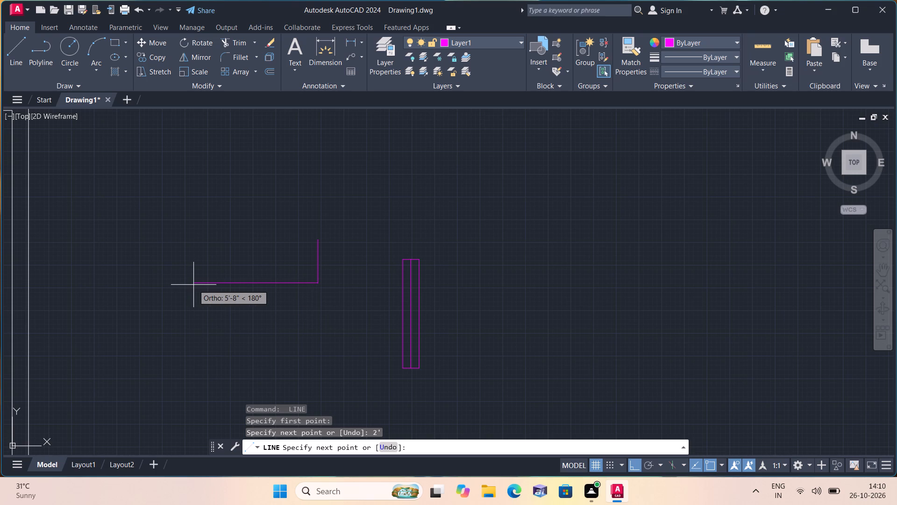
text(9")
key(space)
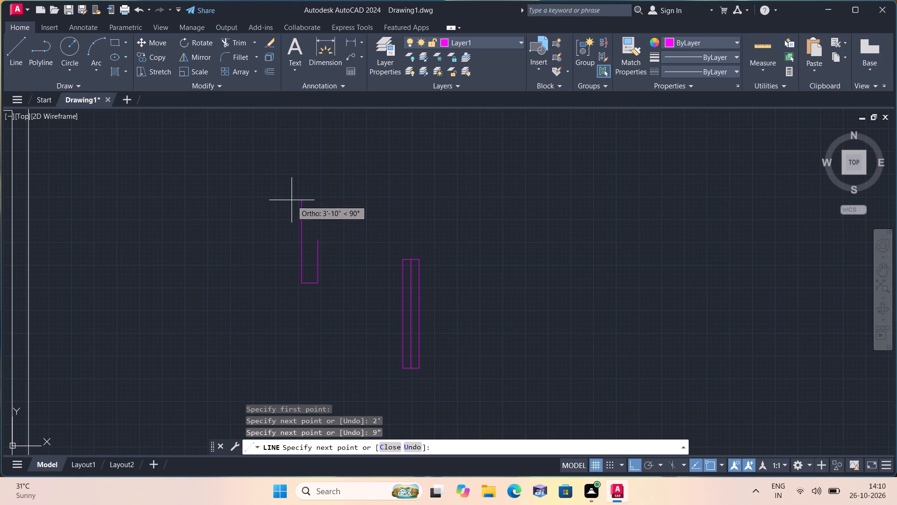
text(2')
key(space)
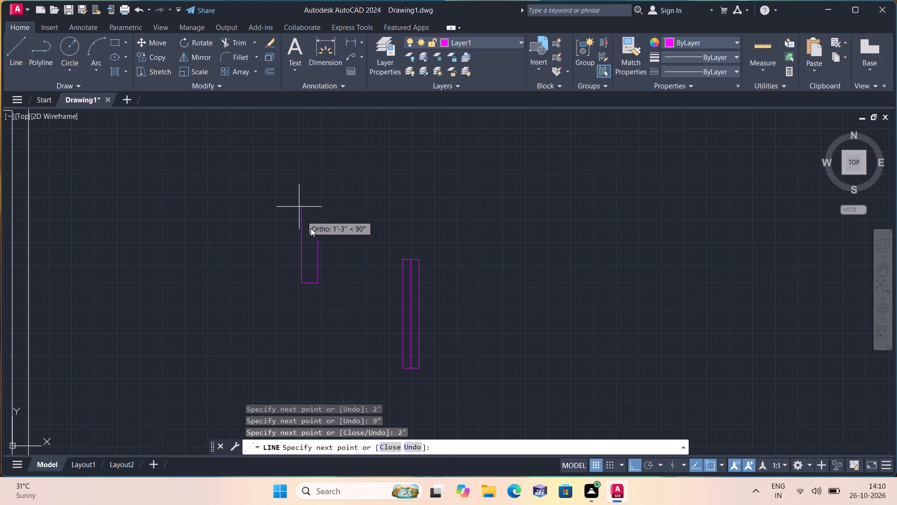
click(317, 239)
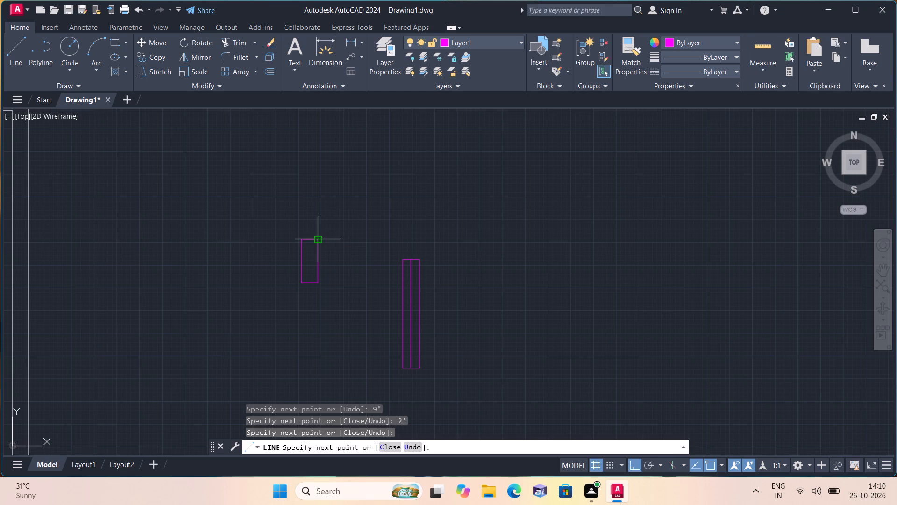
key(space)
Draw a vertical centre line through the 2' rectangle, from its top edge midpoint to its bottom edge.
scroll(314, 241, up, 2)
key(space)
click(300, 235)
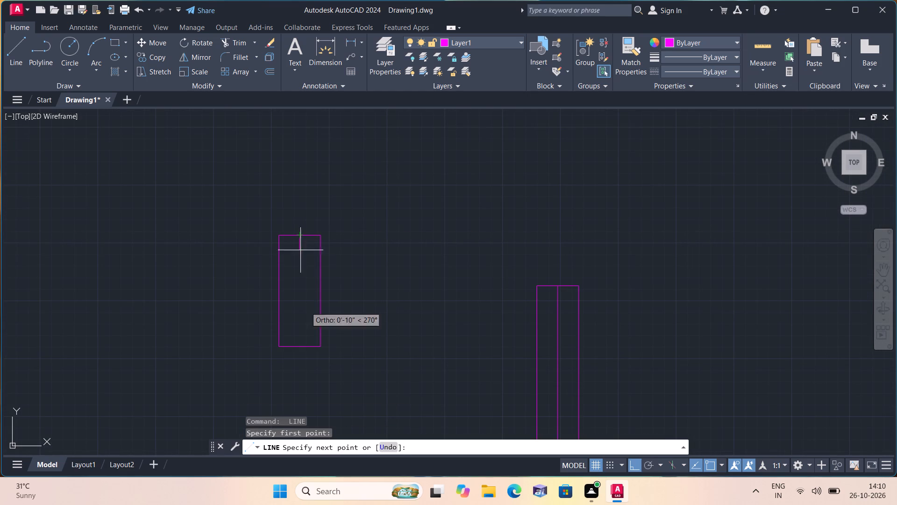
click(301, 346)
key(space)
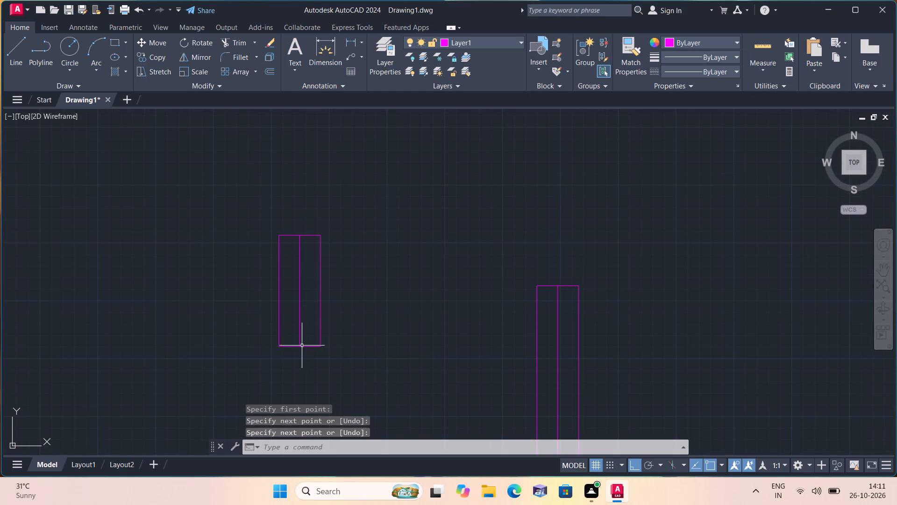
Draw a closed horizontal rectangle 5' long and 9" wide above the two vertical symbols.
scroll(303, 342, down, 2)
key(space)
click(351, 255)
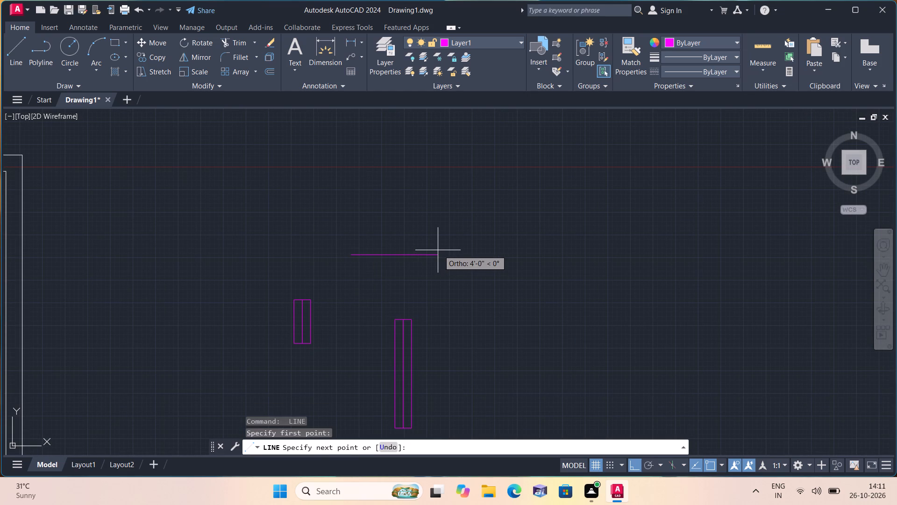
text(5')
key(space)
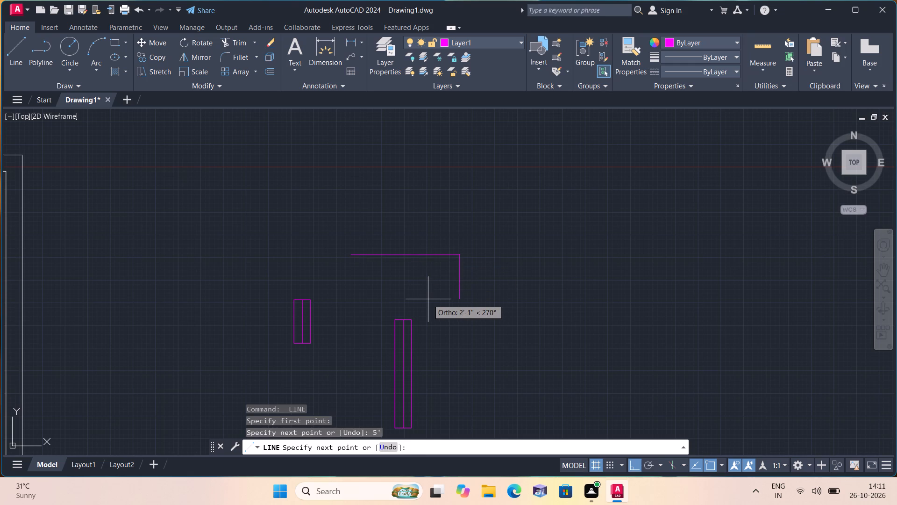
key(9)
key(shift+quotedbl)
key(space)
text(5')
key(space)
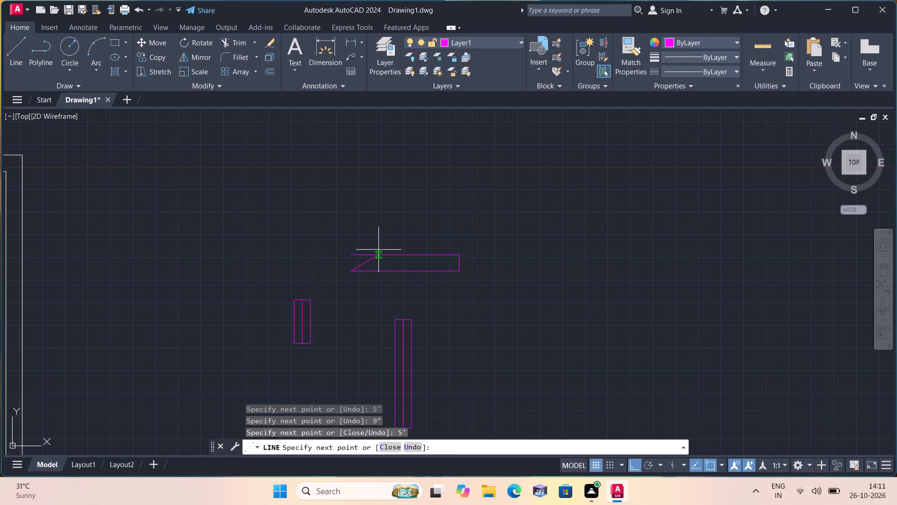
click(355, 252)
key(space)
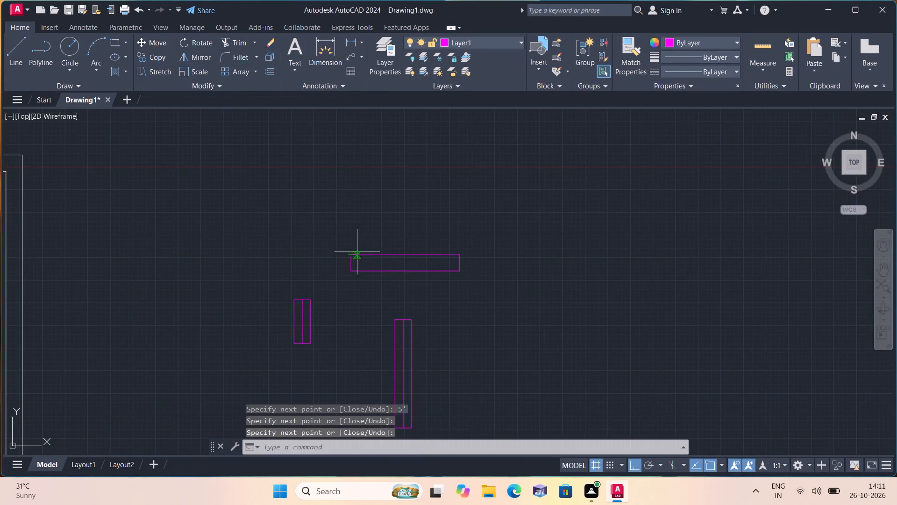
Draw a horizontal centre line through the horizontal 5' rectangle, between the midpoints of its short ends.
scroll(355, 260, up, 2)
key(space)
click(343, 265)
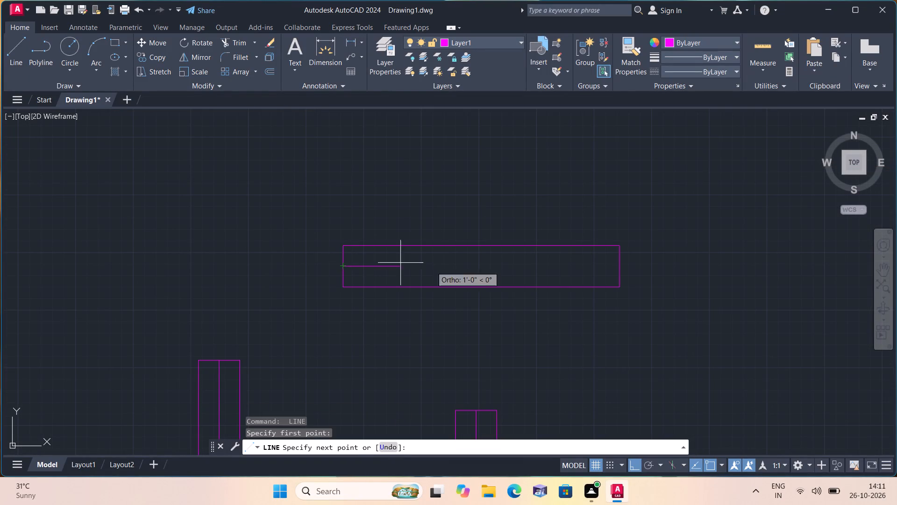
click(620, 264)
key(space)
Draw a closed horizontal rectangle 2' long and 9" wide to the right of the vertical 5' symbol.
scroll(629, 259, down, 1)
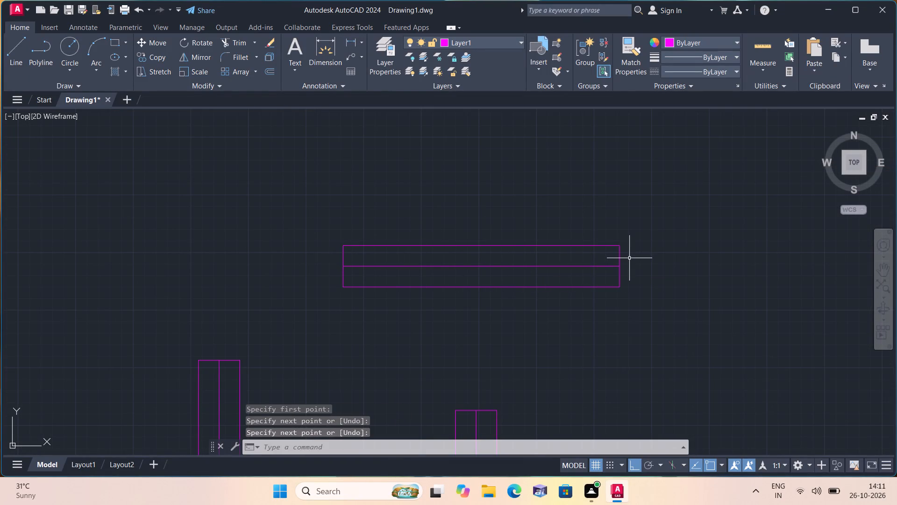
middle_drag(604, 262, 554, 250)
scroll(552, 249, down, 1)
key(space)
click(565, 297)
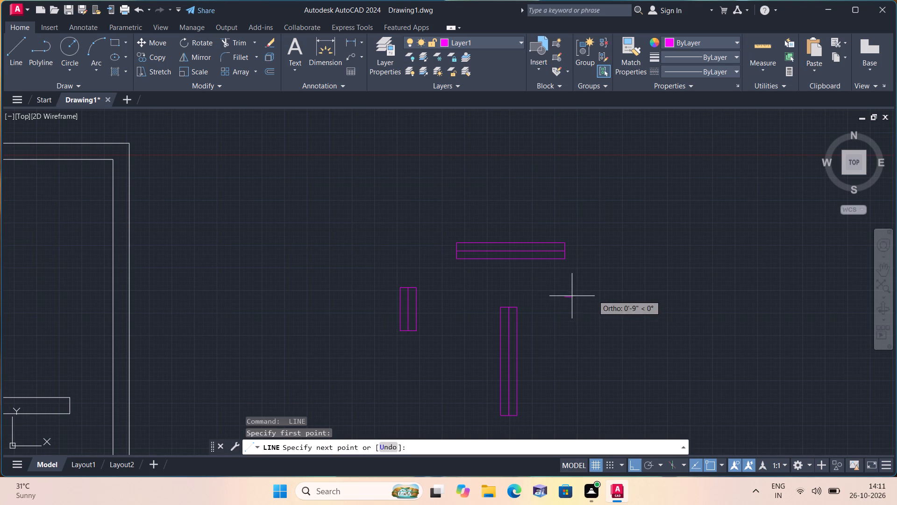
text(2')
key(space)
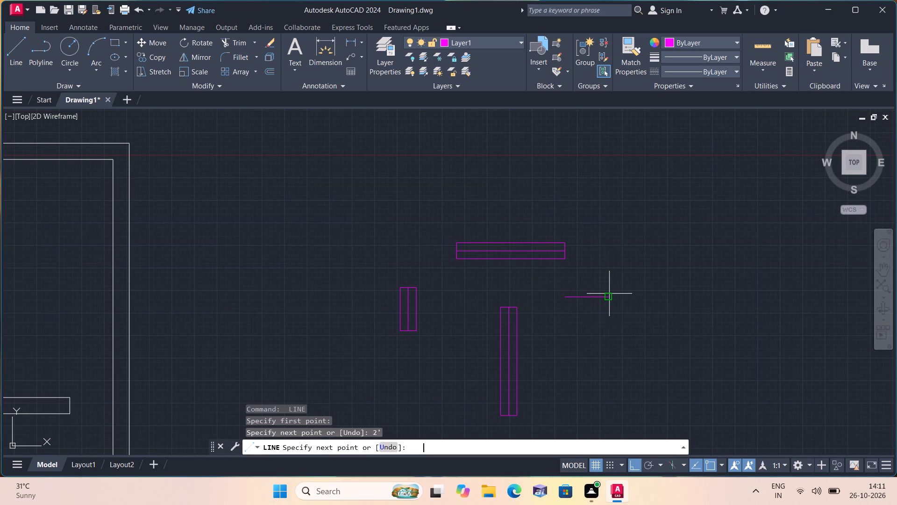
text(9")
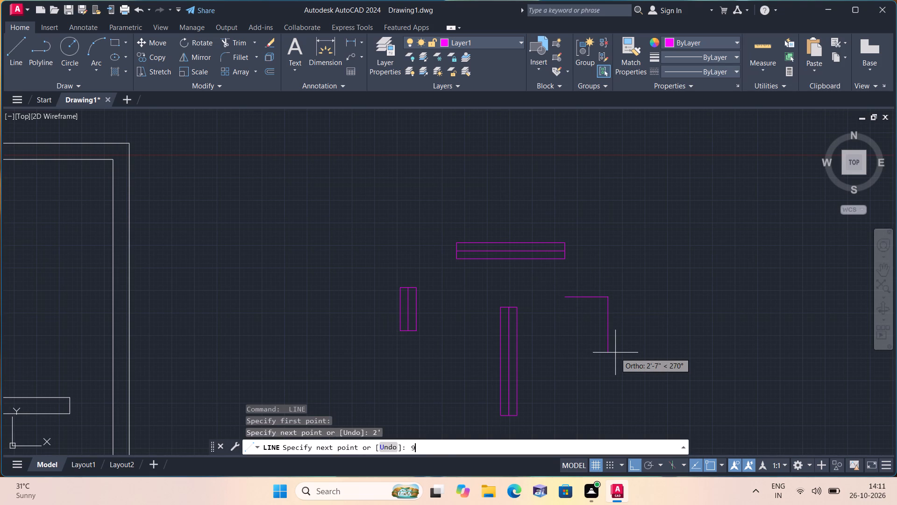
key(space)
text(2')
key(space)
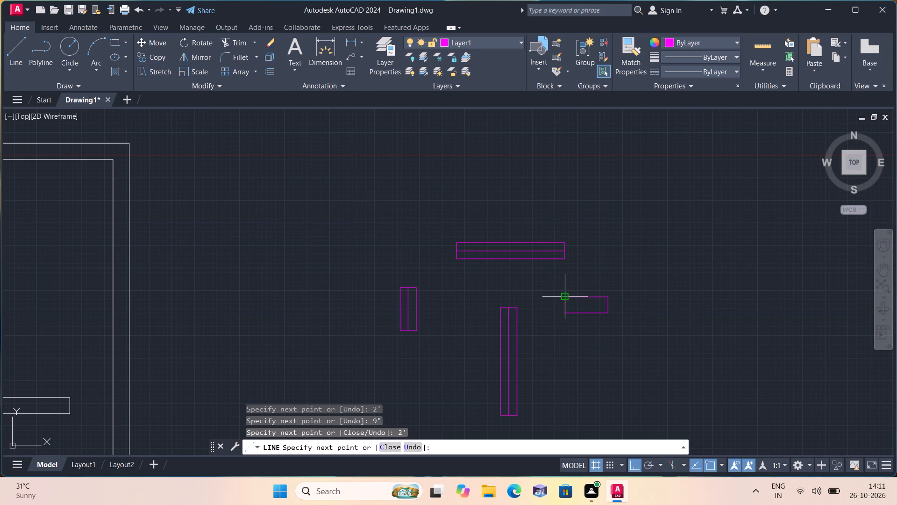
click(566, 299)
key(space)
Draw a horizontal centre line through the horizontal 2' rectangle, between the midpoints of its short ends.
scroll(567, 301, up, 1)
key(space)
click(562, 306)
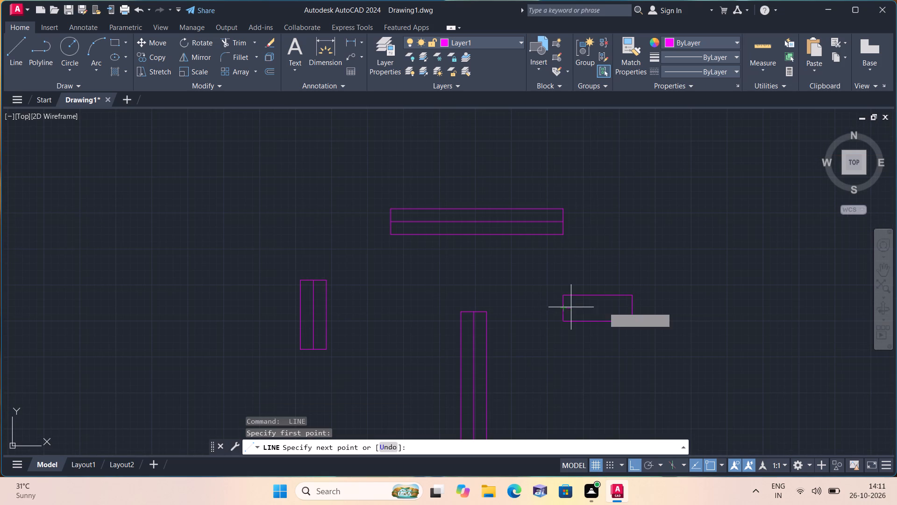
click(631, 308)
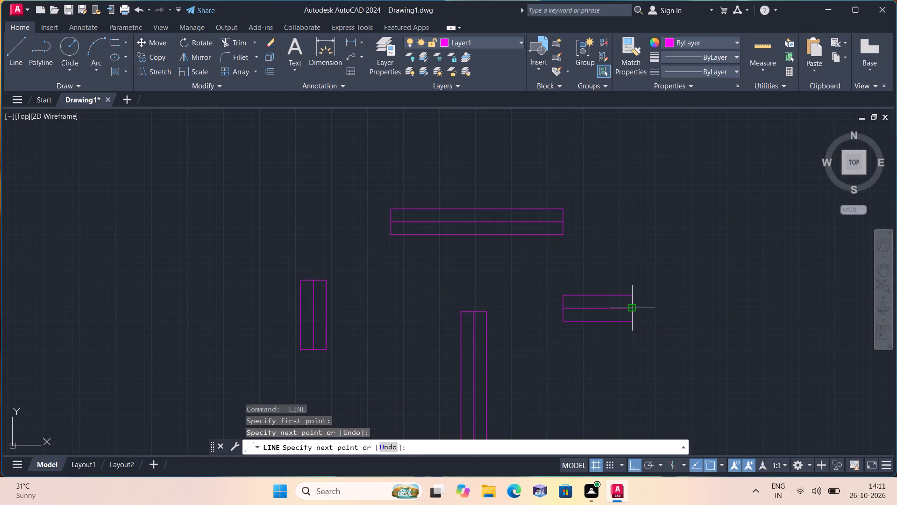
key(space)
With Ortho off, move the horizontal 2' symbol into the plan's top outer wall, centred on the narrow room between the partitions.
scroll(631, 308, down, 1)
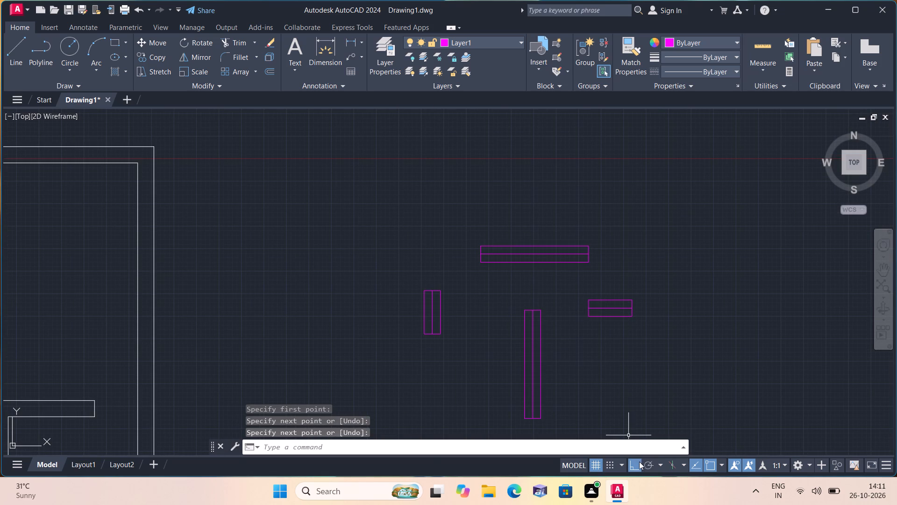
click(639, 465)
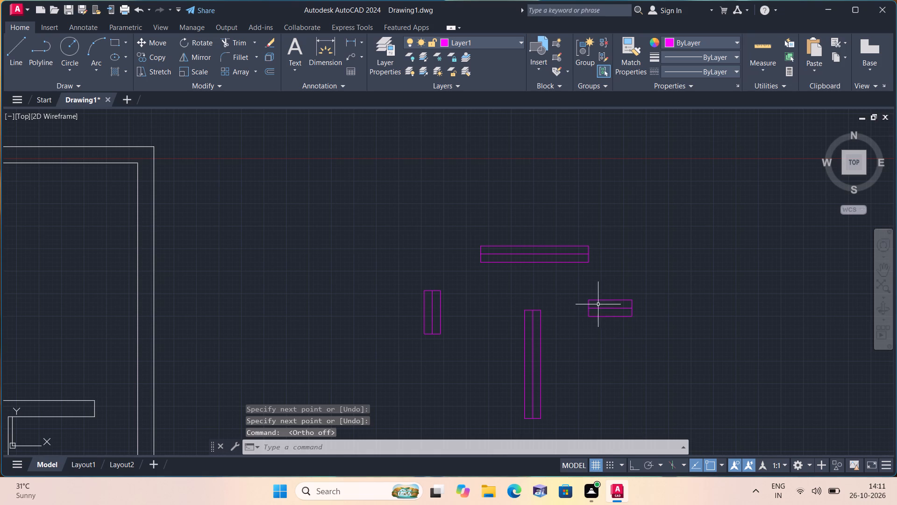
drag(573, 287, 575, 292)
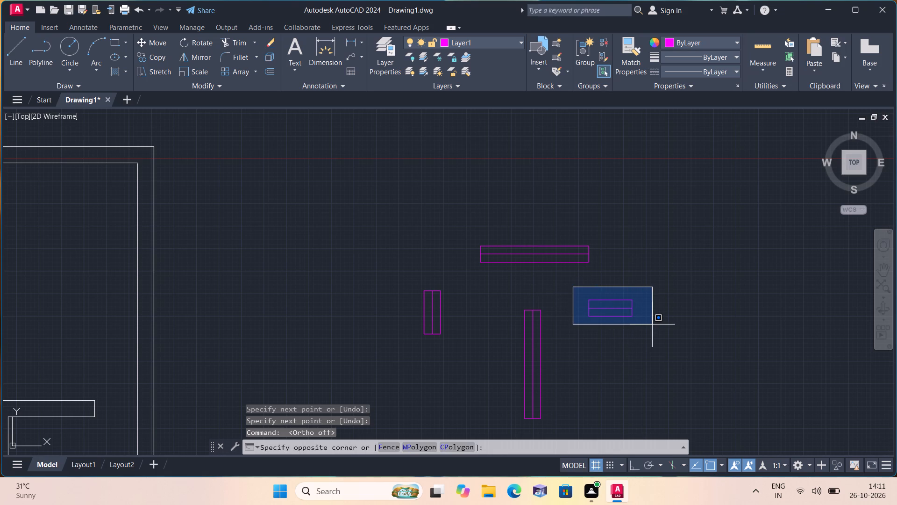
click(652, 325)
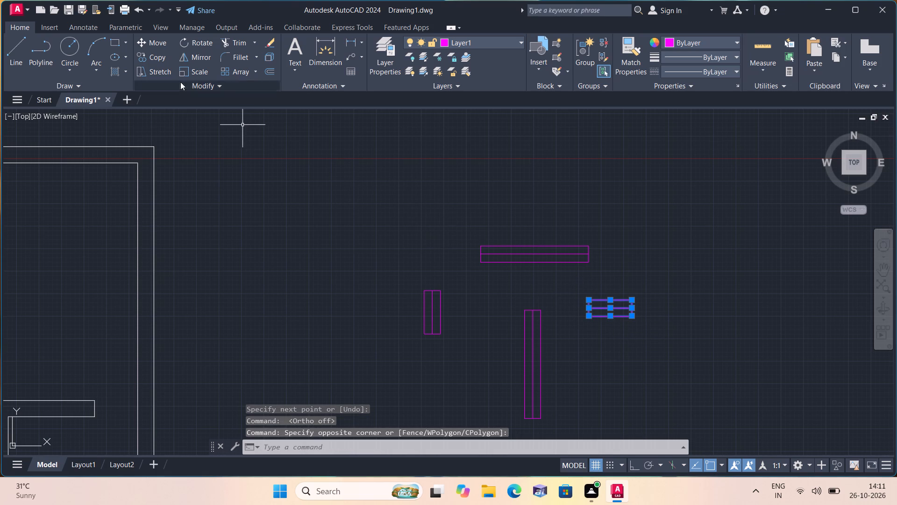
click(154, 42)
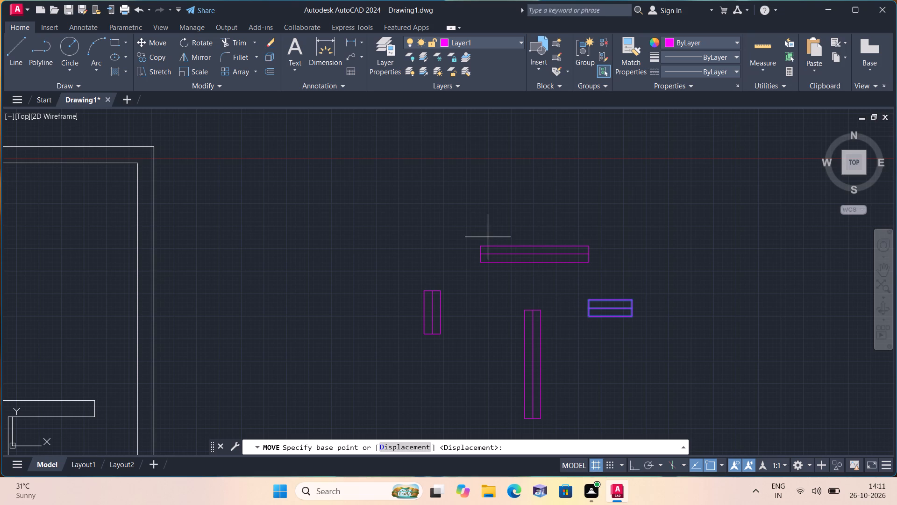
click(611, 316)
scroll(430, 253, down, 3)
scroll(322, 243, up, 2)
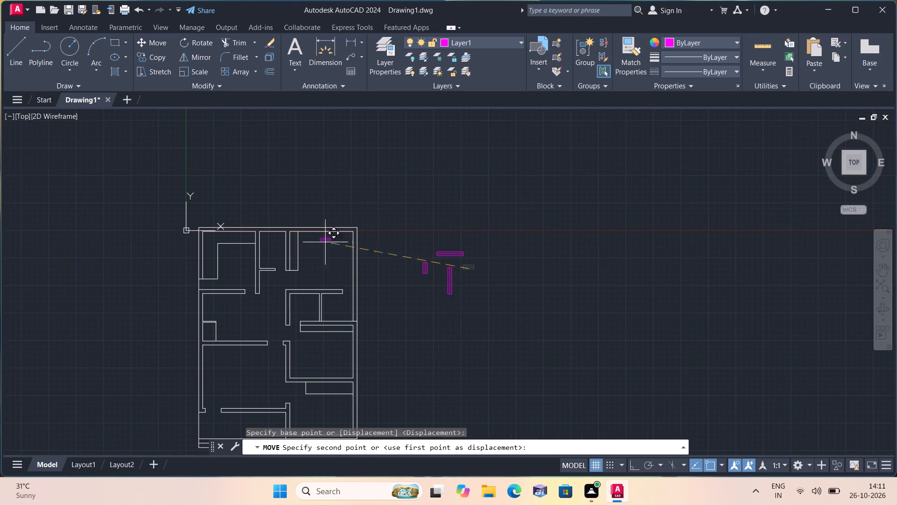
click(216, 209)
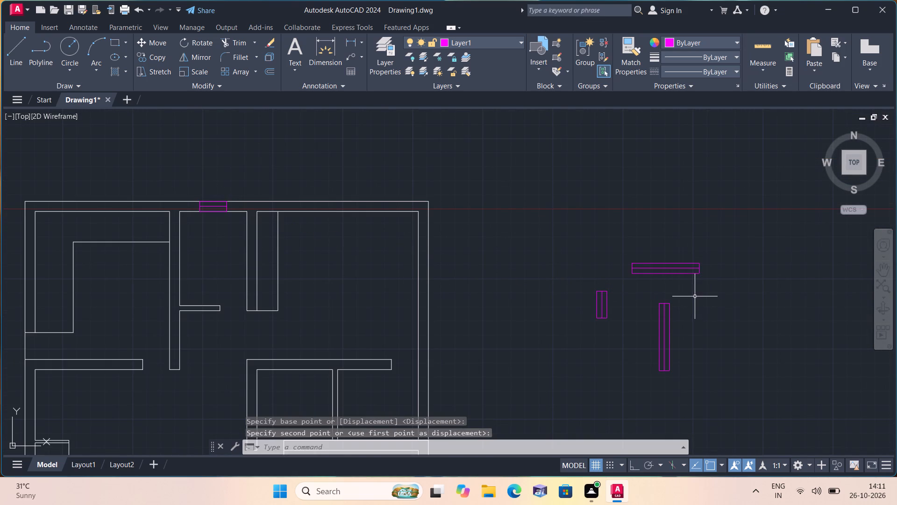
Move the vertical 2' symbol into the plan's right outer wall, with its lower end meeting the cross wall of the small middle room.
scroll(592, 353, up, 1)
click(636, 323)
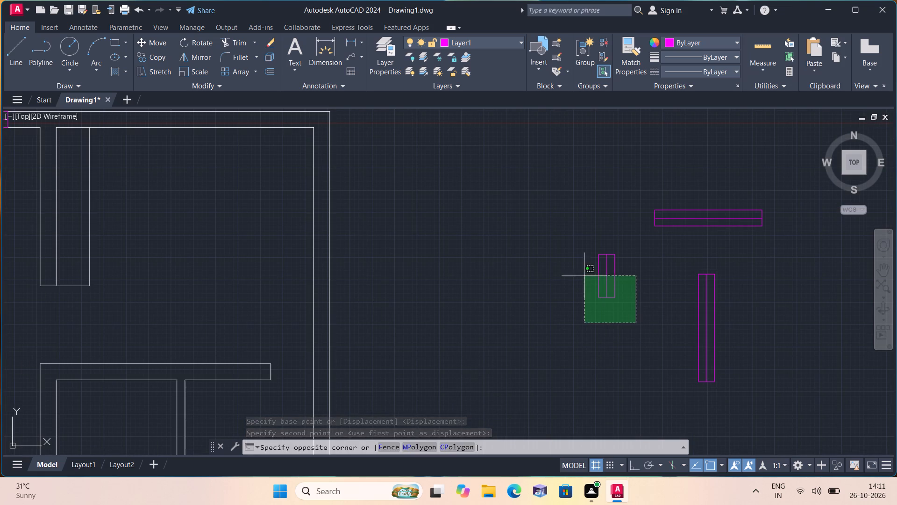
click(538, 228)
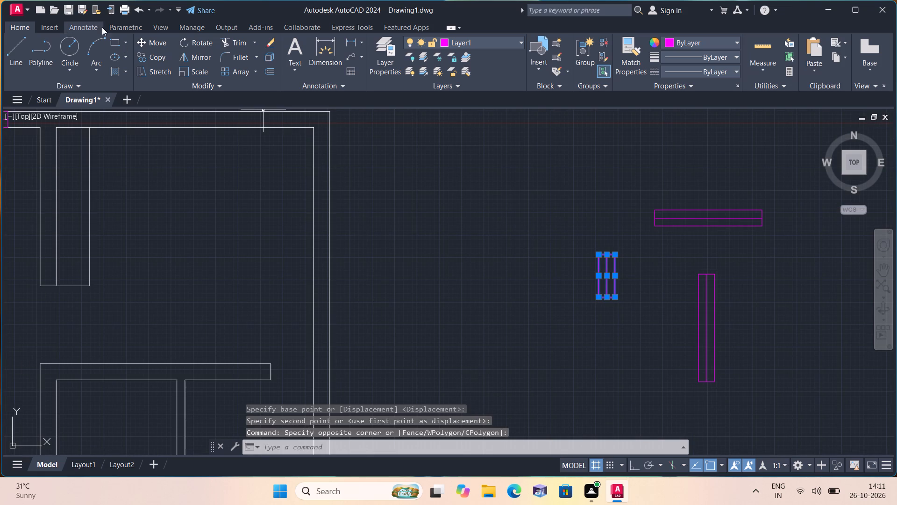
click(149, 39)
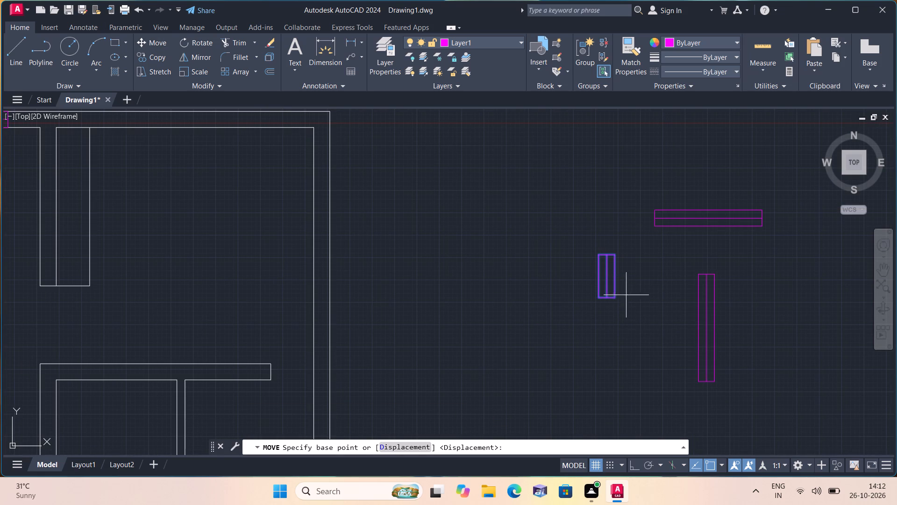
click(601, 276)
scroll(608, 281, down, 2)
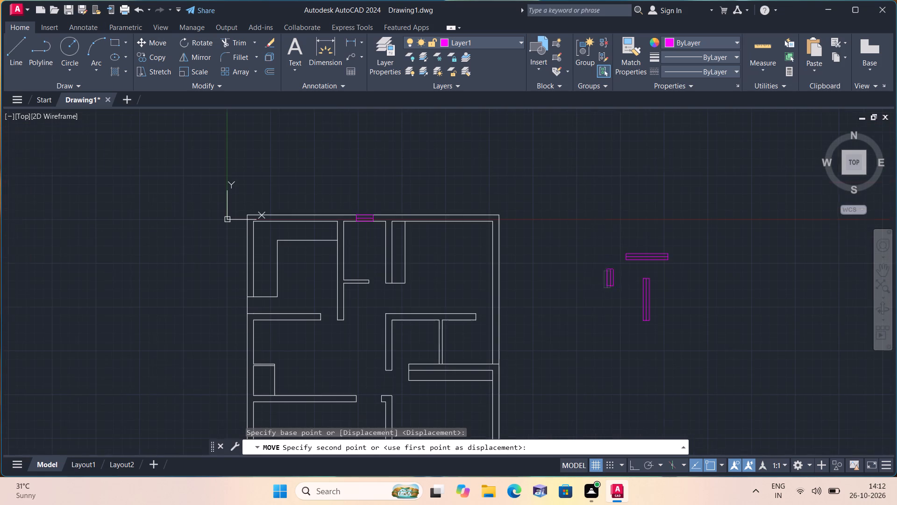
scroll(477, 357, up, 3)
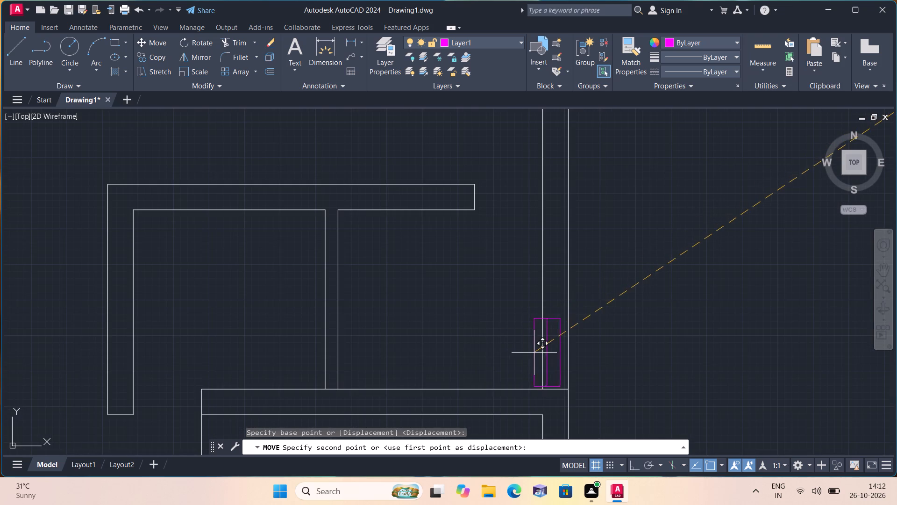
click(542, 355)
Copy the loose vertical 5' symbol by its long-side midpoint into the plan's right outer wall at the top, lower-middle and bottom rooms.
scroll(580, 309, down, 2)
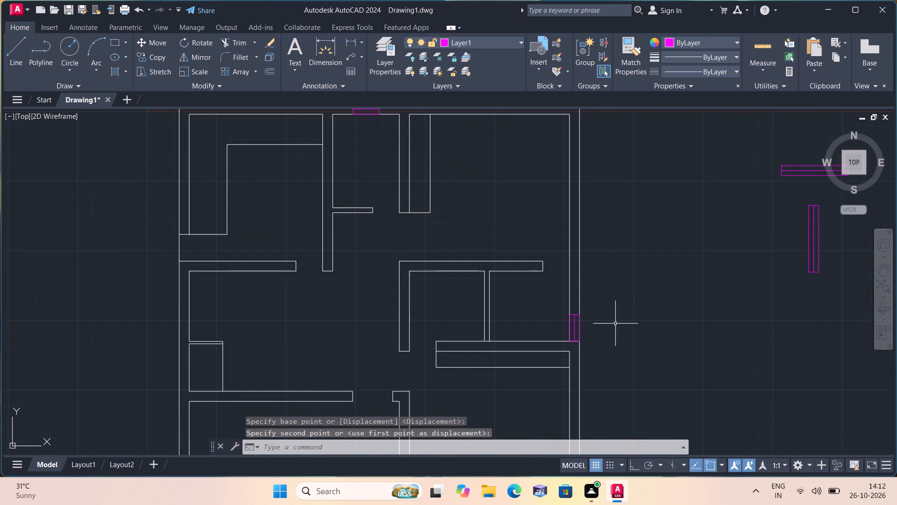
middle_drag(602, 321, 451, 334)
click(646, 212)
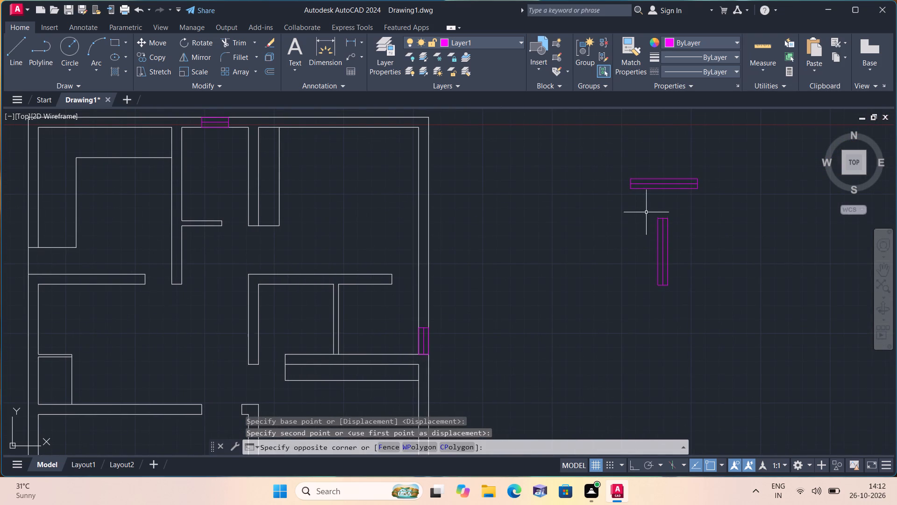
click(705, 309)
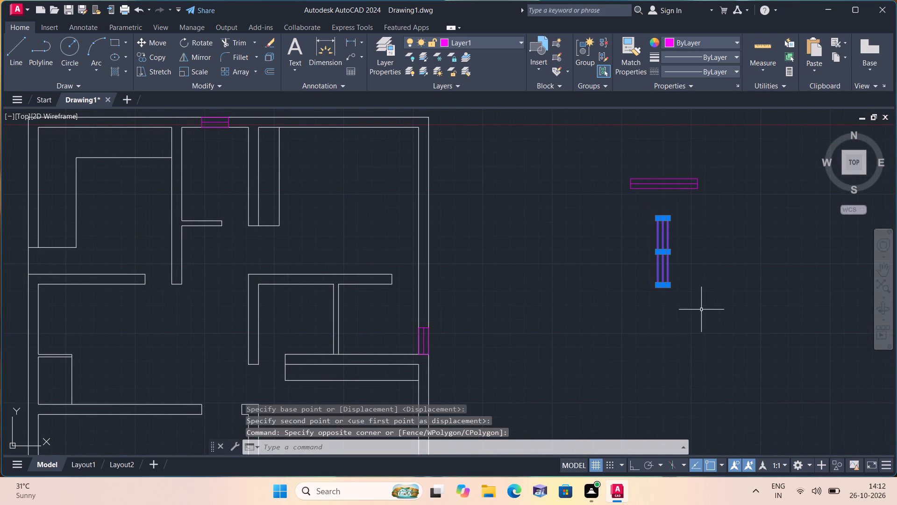
click(160, 60)
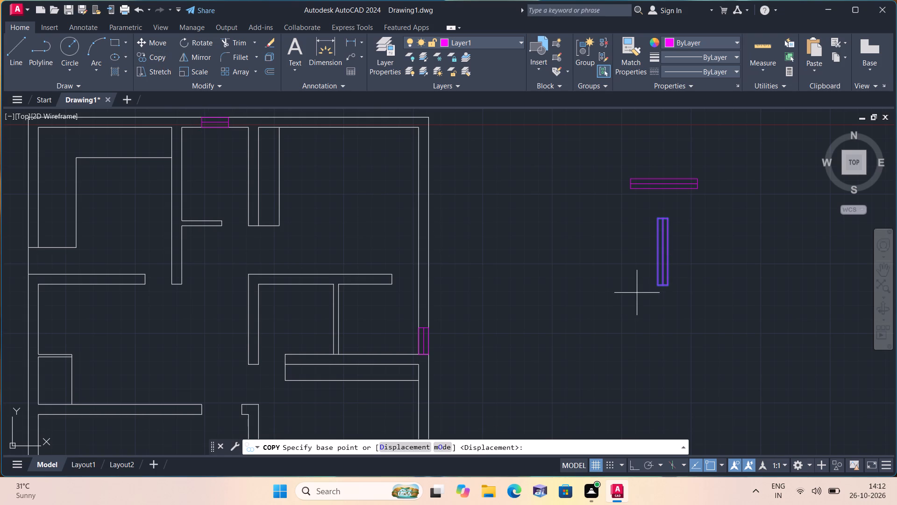
click(657, 249)
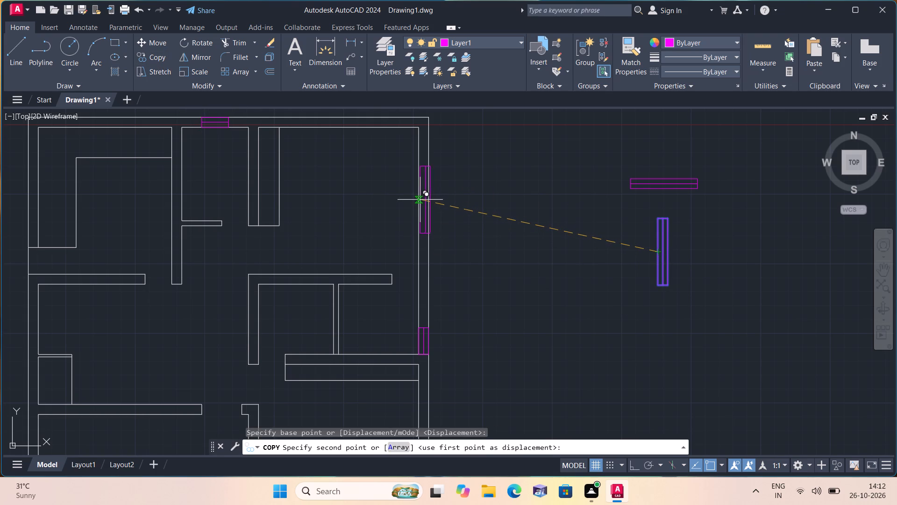
click(420, 198)
scroll(475, 258, down, 1)
middle_drag(463, 246, 467, 215)
scroll(463, 232, down, 1)
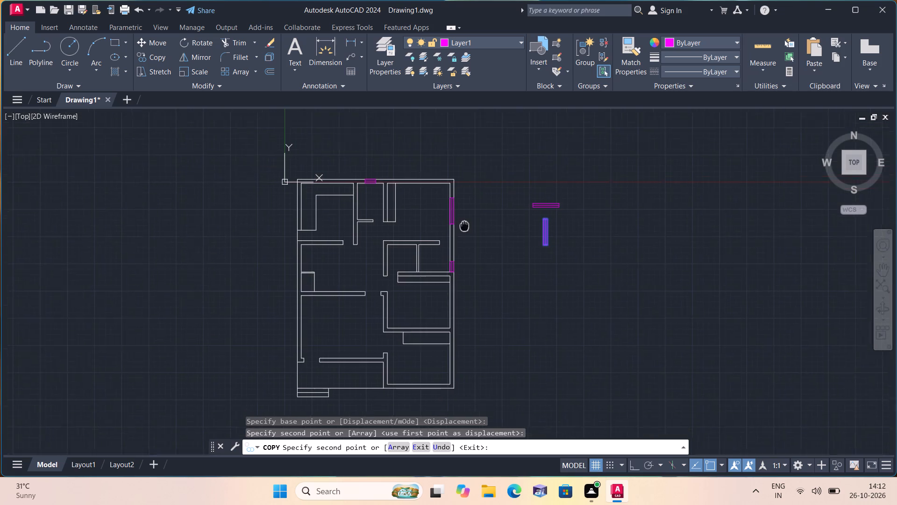
middle_drag(467, 215, 467, 203)
click(453, 278)
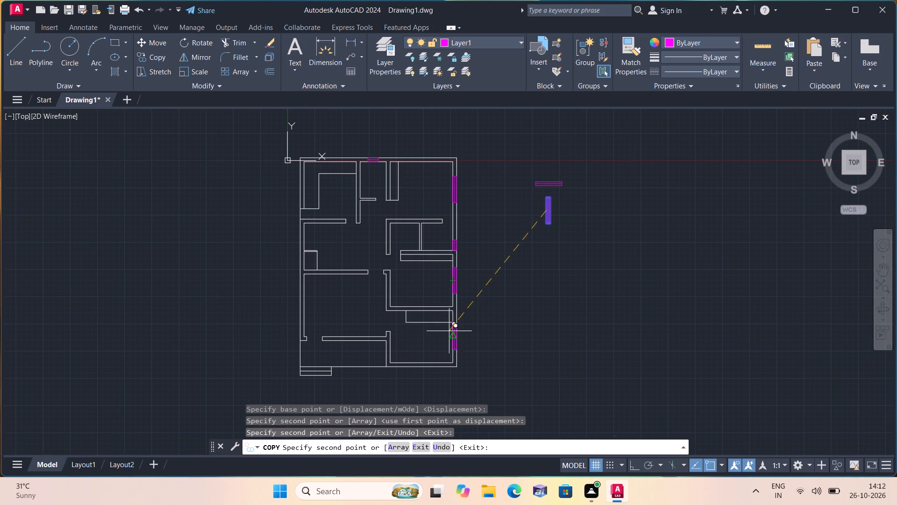
scroll(455, 336, up, 1)
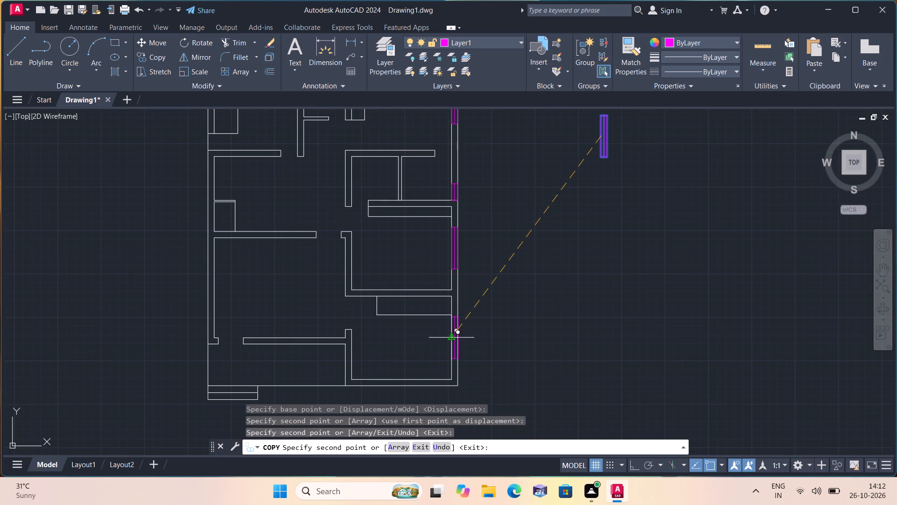
click(451, 338)
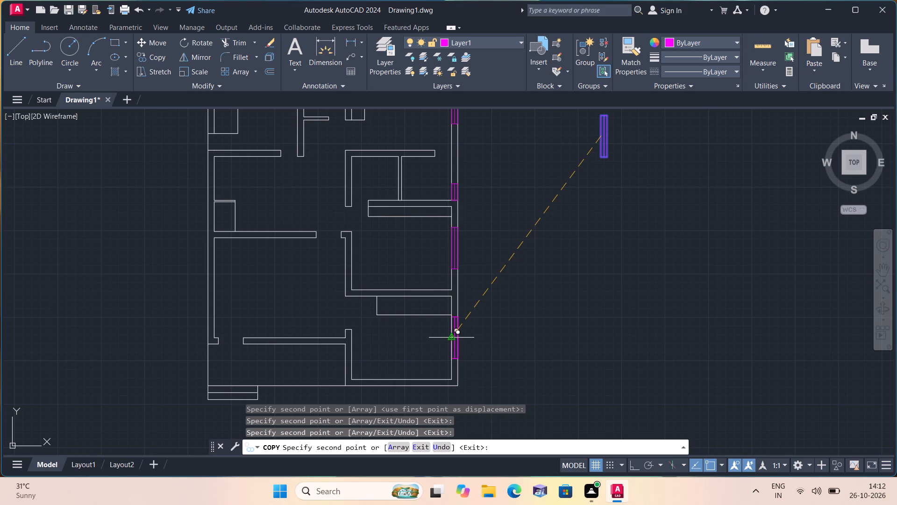
scroll(463, 331, down, 3)
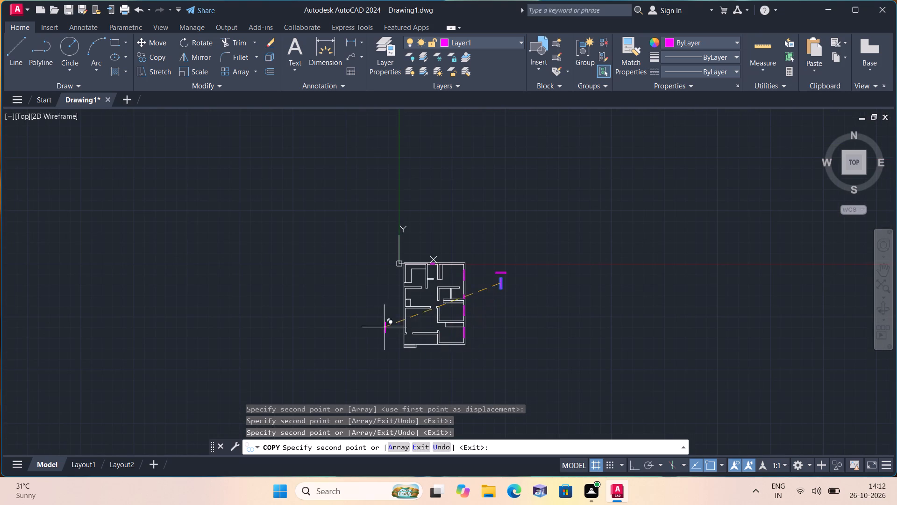
key(Escape)
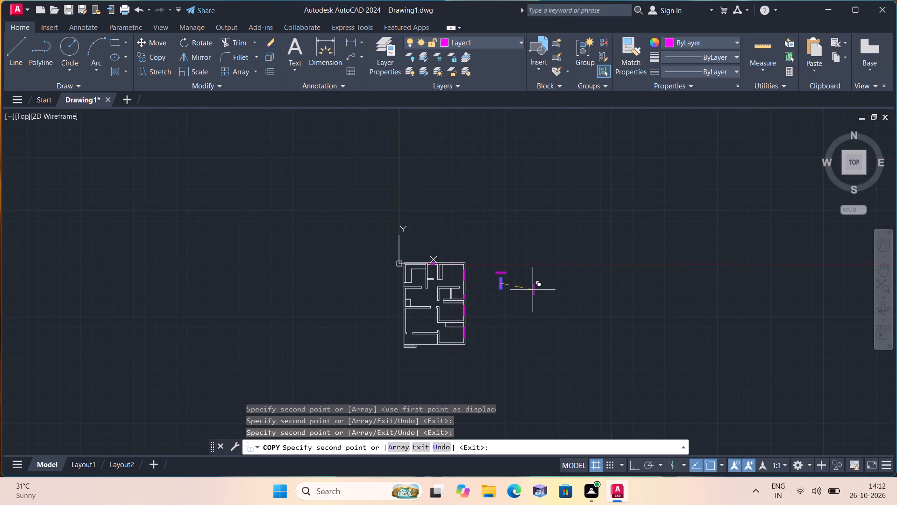
Copy the loose vertical 5' symbol by its right long-side midpoint into the left outer wall at the upper, middle and lower left rooms.
scroll(489, 280, up, 3)
click(497, 270)
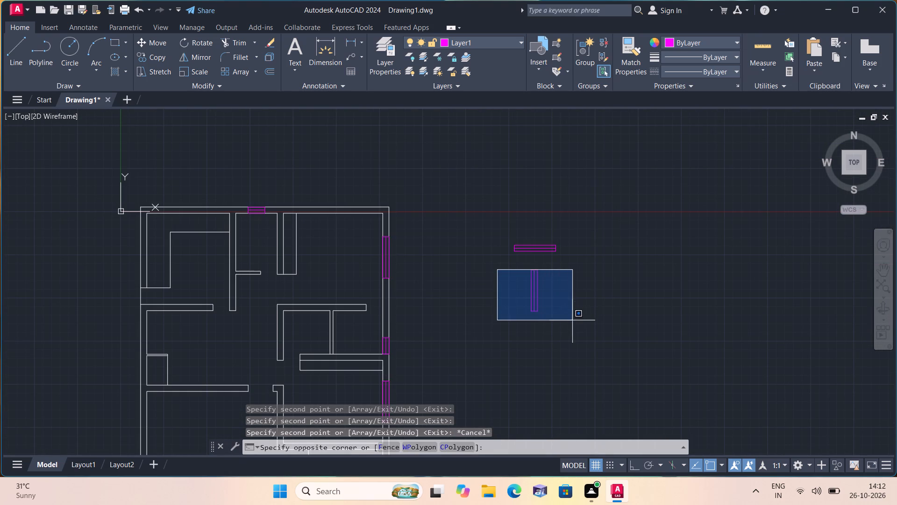
click(574, 324)
click(573, 324)
click(509, 260)
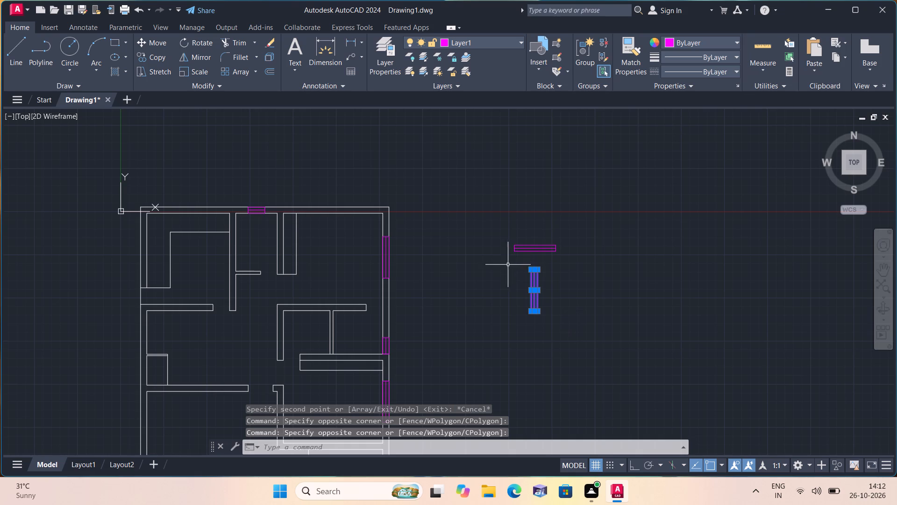
click(164, 56)
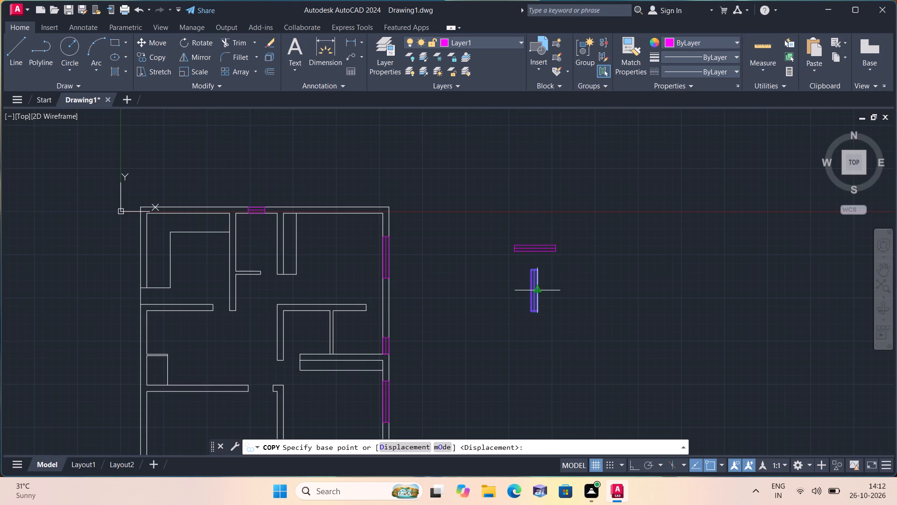
click(540, 289)
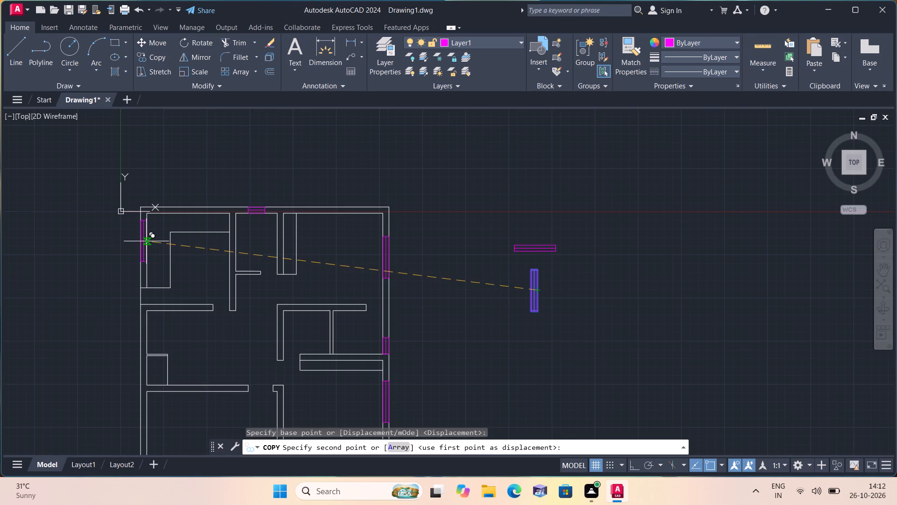
click(146, 252)
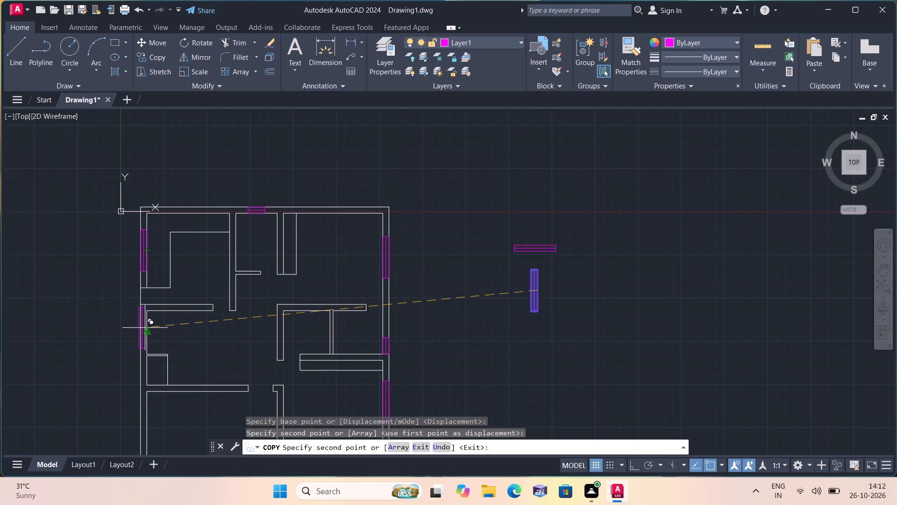
click(145, 327)
middle_drag(167, 329, 171, 243)
scroll(171, 245, down, 1)
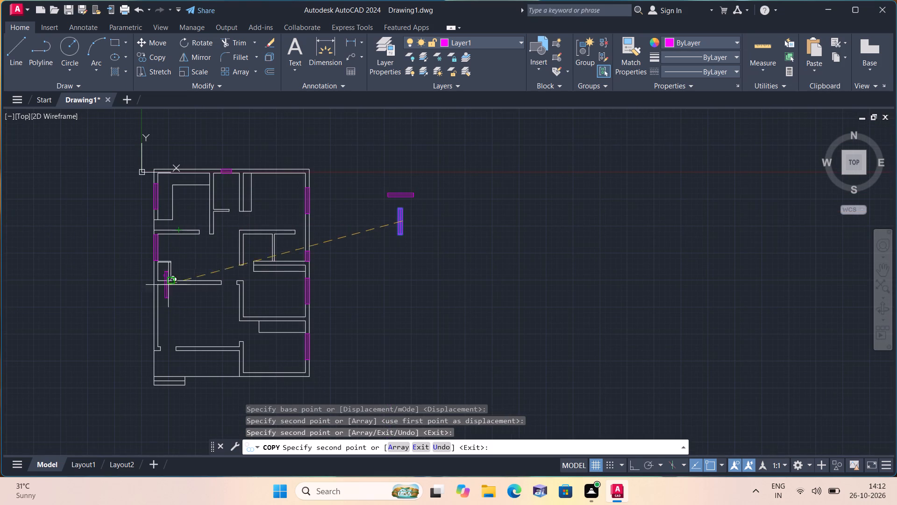
click(157, 316)
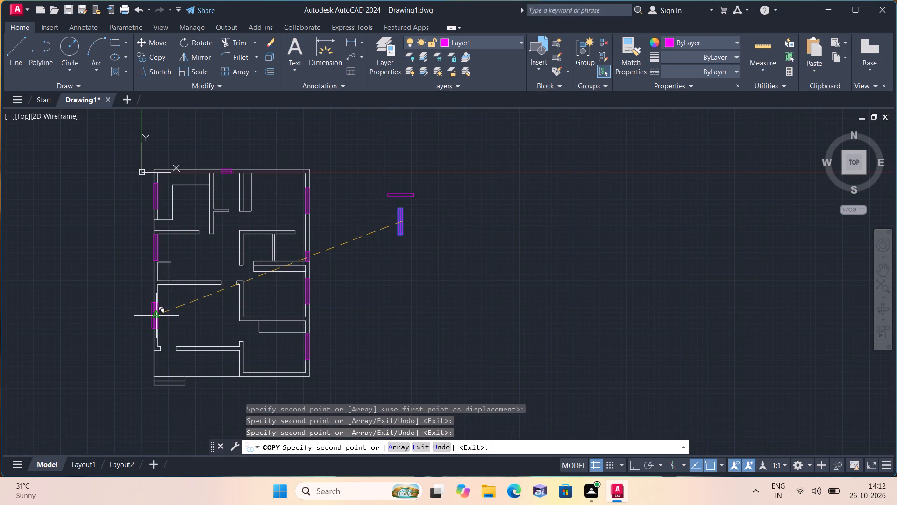
key(Escape)
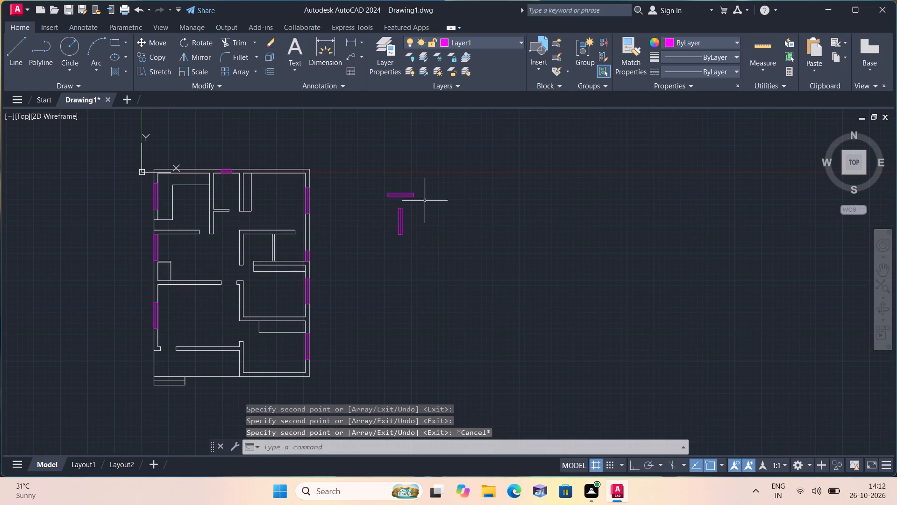
Copy the loose horizontal symbol by its upper-edge midpoint into the bottom-right room's bottom wall and the inner wall above the entrance steps area.
scroll(406, 177, up, 2)
drag(468, 248, 460, 233)
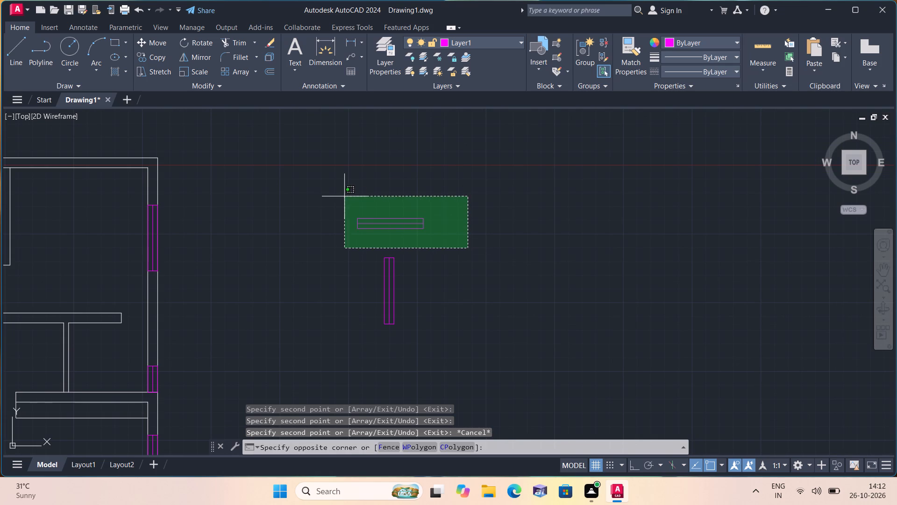
click(313, 191)
click(162, 58)
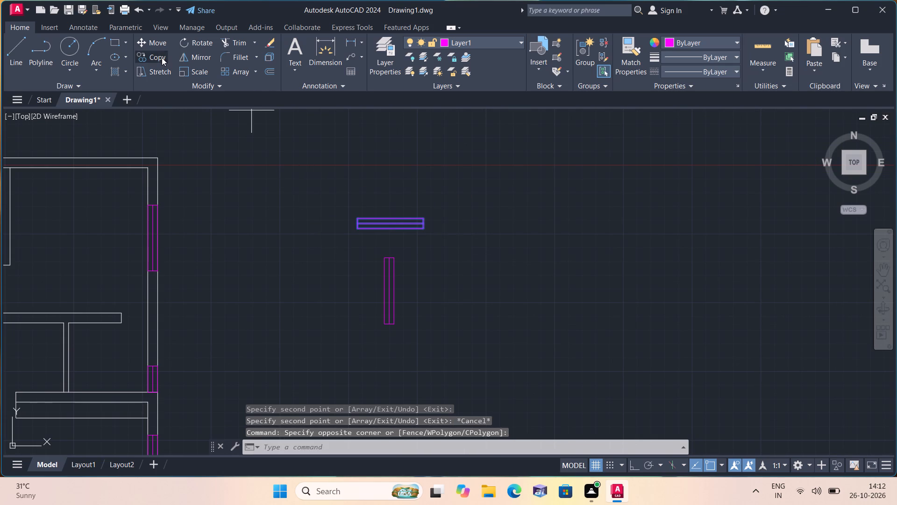
click(391, 218)
scroll(396, 205, down, 3)
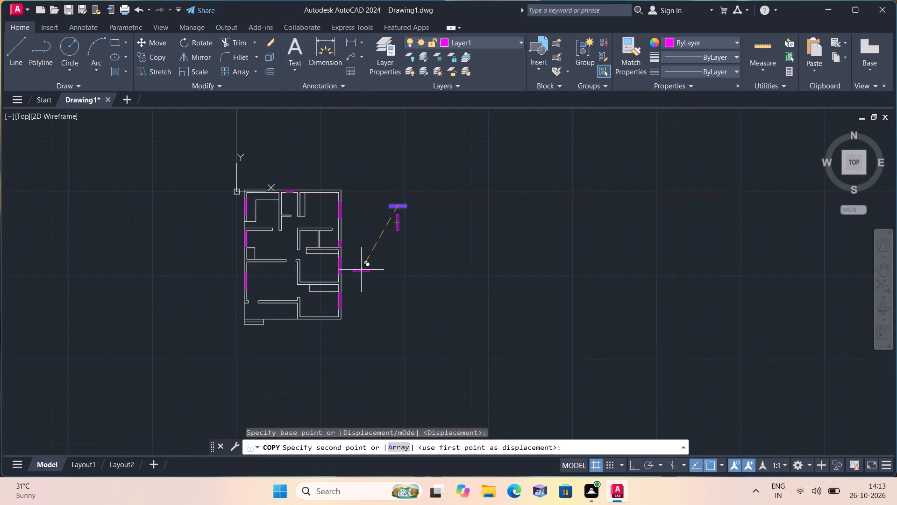
scroll(288, 316, up, 3)
click(408, 317)
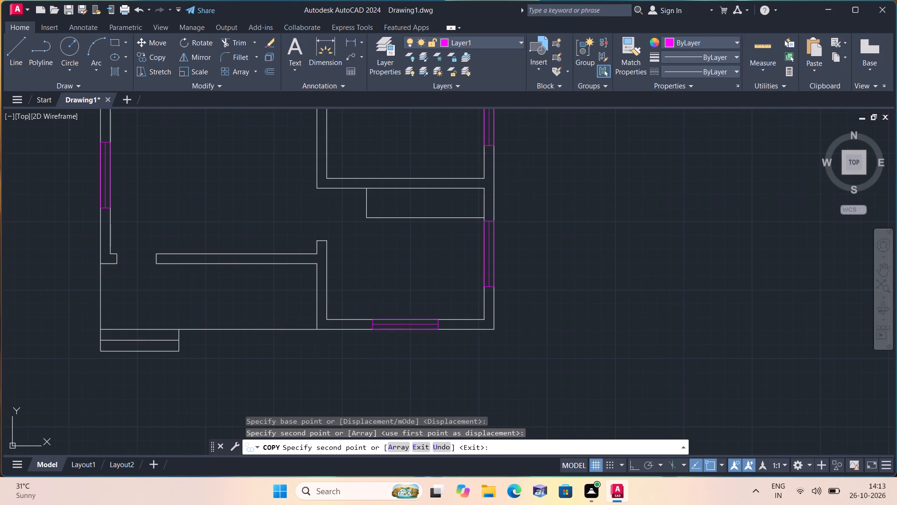
click(238, 253)
scroll(239, 250, down, 1)
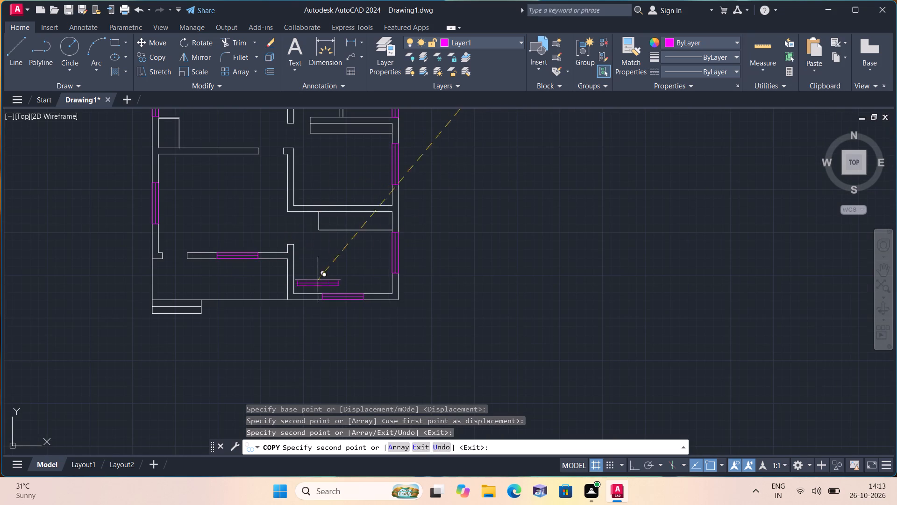
key(Escape)
Copy the loose horizontal symbol by its lower-edge midpoint into the top outer wall at the top-right and top-left rooms.
scroll(458, 248, down, 1)
middle_drag(448, 249, 437, 349)
scroll(483, 214, up, 1)
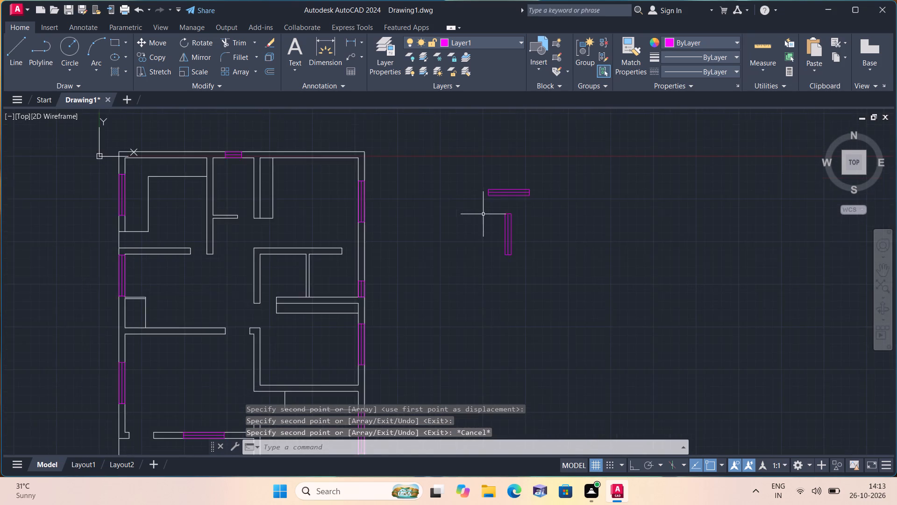
scroll(509, 213, up, 2)
click(576, 176)
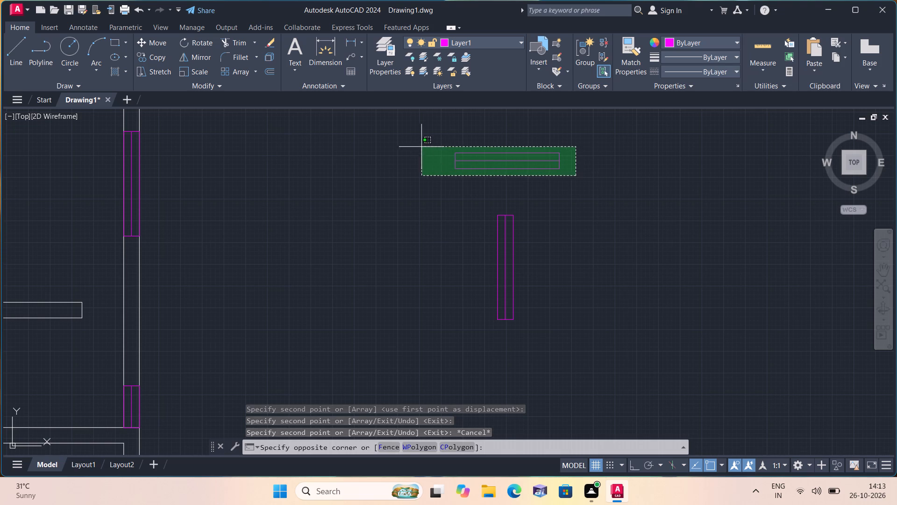
click(419, 144)
click(154, 51)
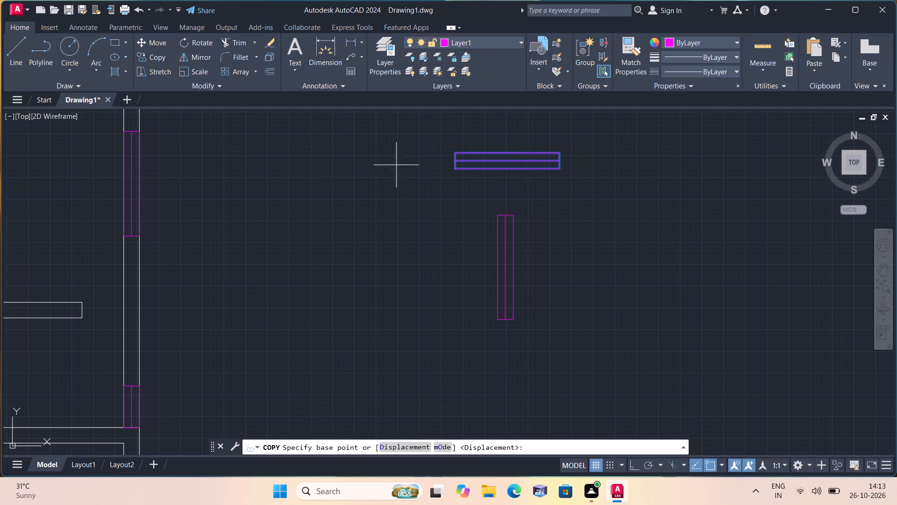
click(505, 170)
scroll(498, 198, down, 1)
middle_drag(496, 204, 550, 340)
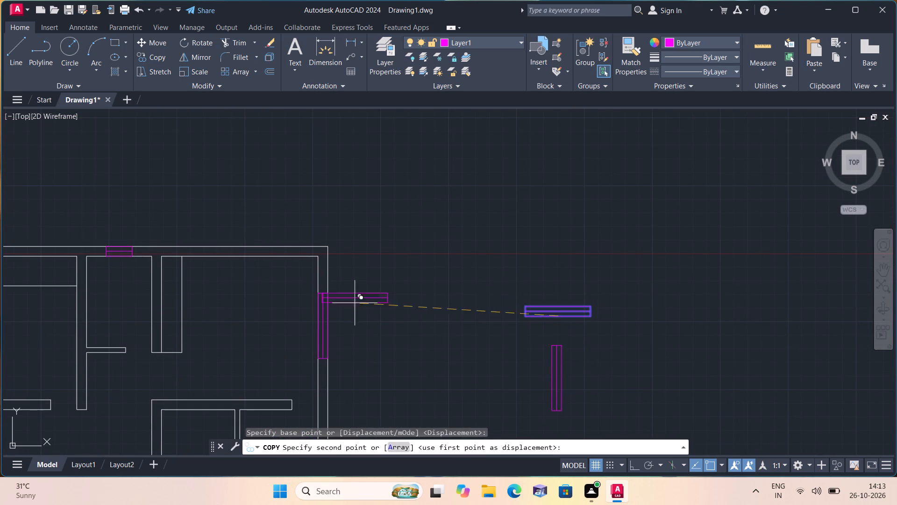
click(242, 258)
scroll(242, 258, down, 2)
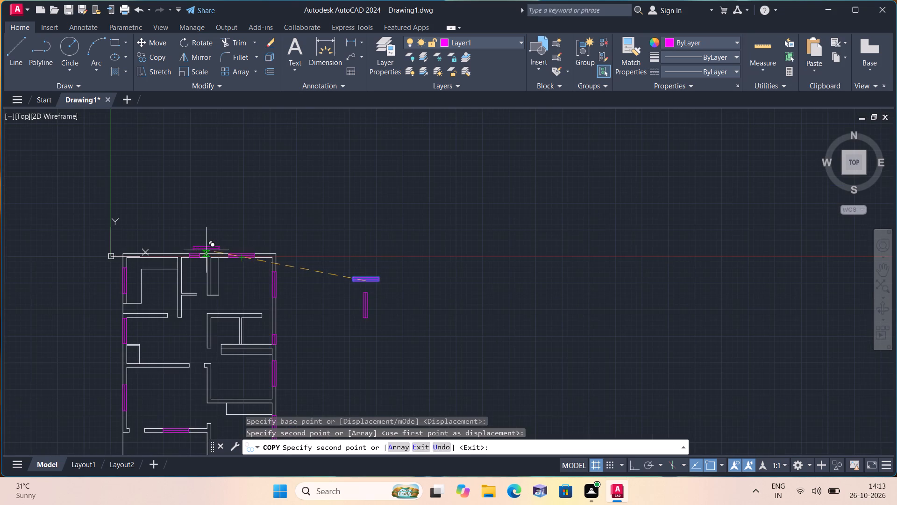
scroll(180, 252, up, 1)
click(134, 258)
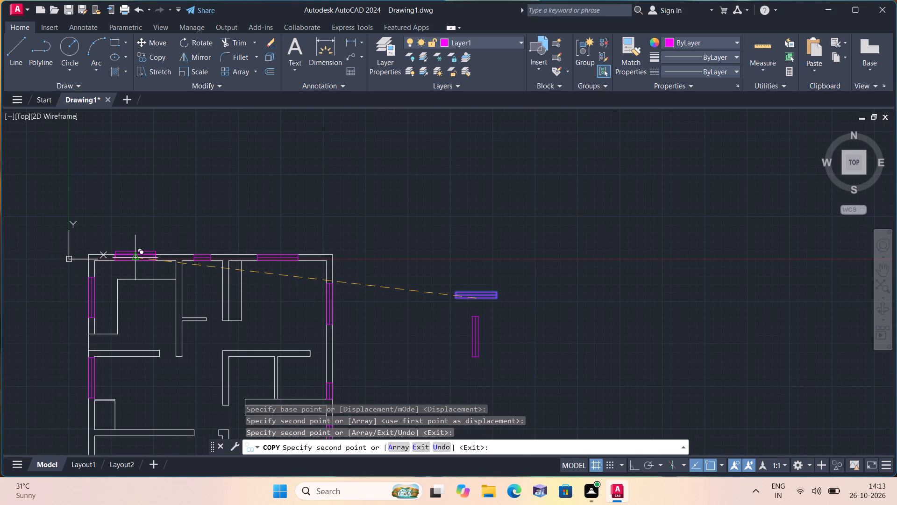
key(Escape)
Erase the two loose source window symbols beside the plan.
scroll(261, 248, down, 1)
drag(347, 240, 380, 308)
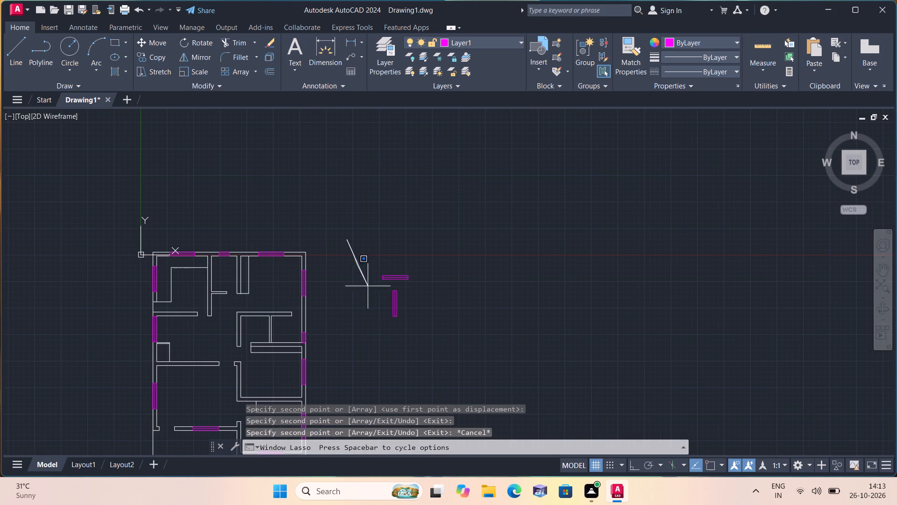
drag(380, 308, 394, 321)
drag(478, 345, 470, 335)
click(356, 220)
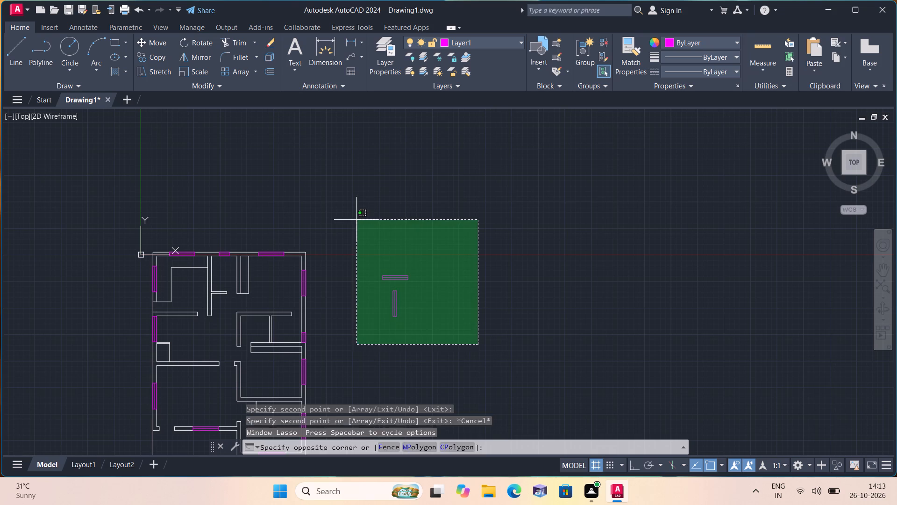
key(Delete)
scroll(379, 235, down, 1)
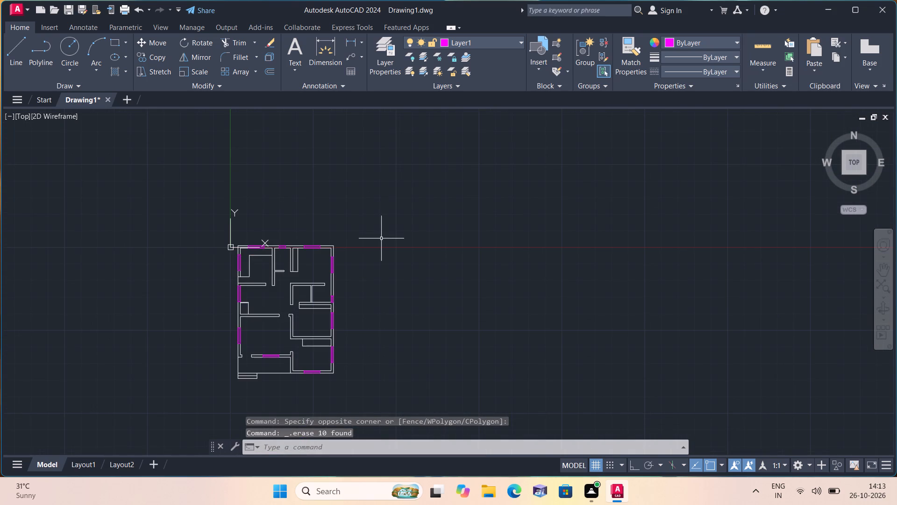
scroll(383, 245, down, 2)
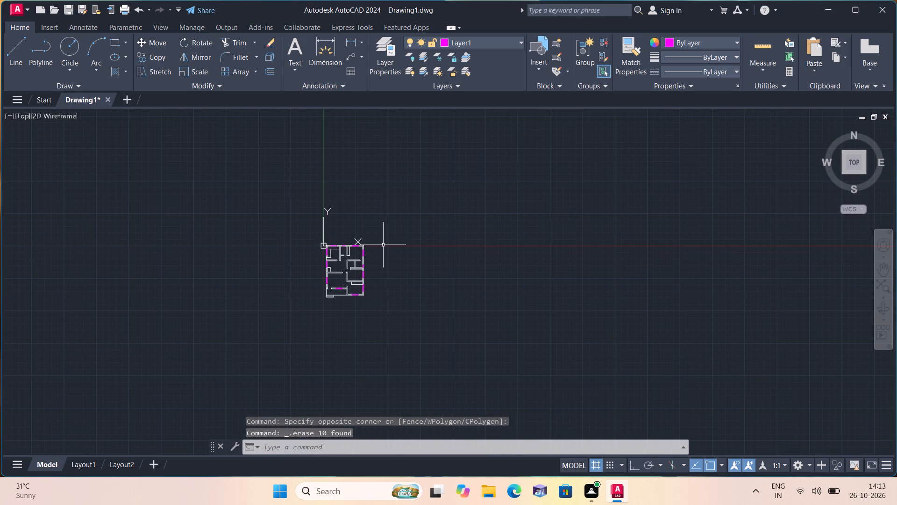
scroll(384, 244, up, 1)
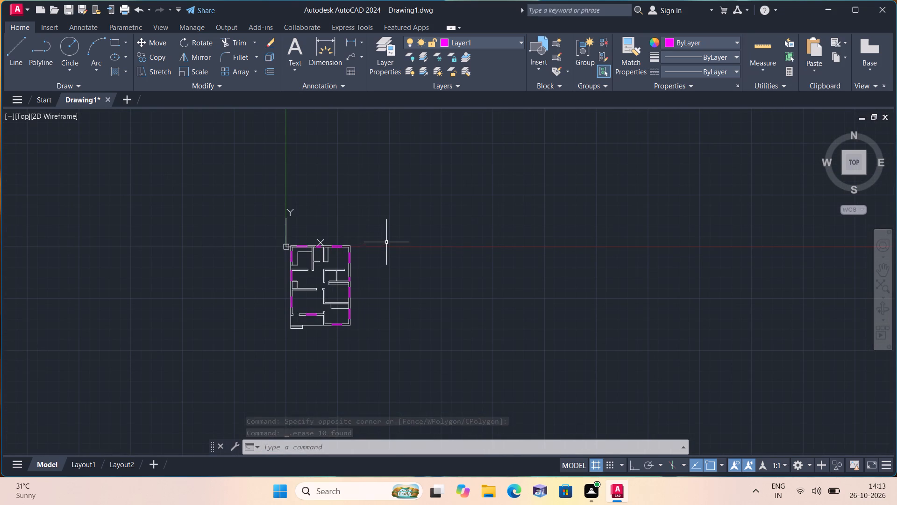
Outline a 2'-long magenta window symbol across the thin partition's thickness at its lower end, between the two small middle-right rooms.
scroll(389, 247, up, 1)
scroll(297, 303, up, 1)
middle_drag(255, 296, 256, 293)
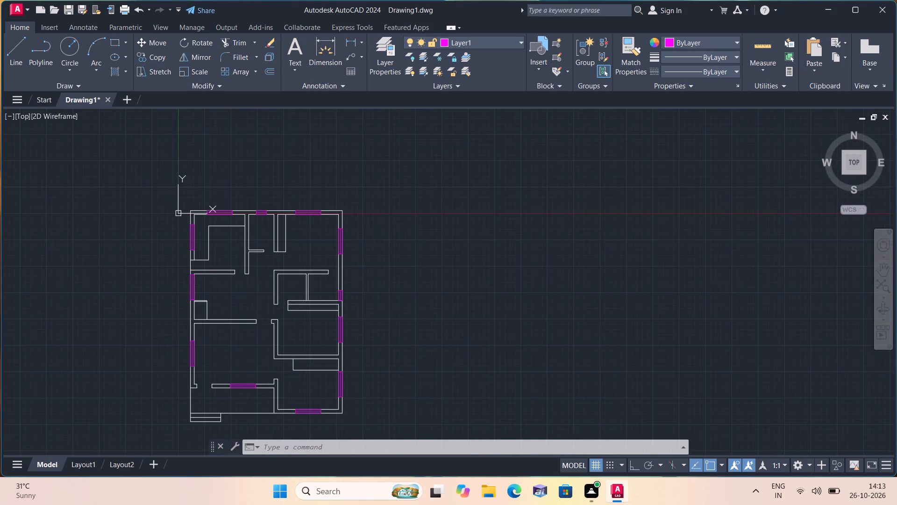
middle_drag(256, 293, 390, 219)
middle_drag(399, 190, 398, 191)
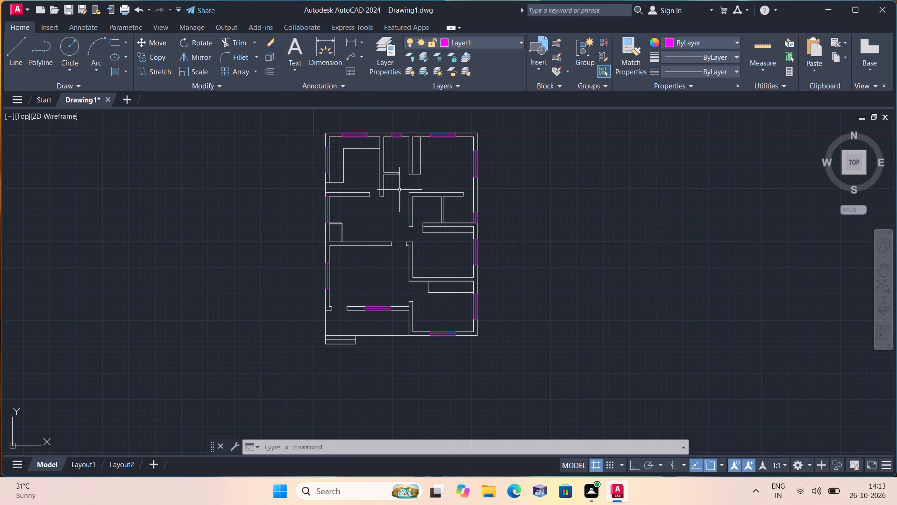
middle_drag(398, 191, 331, 255)
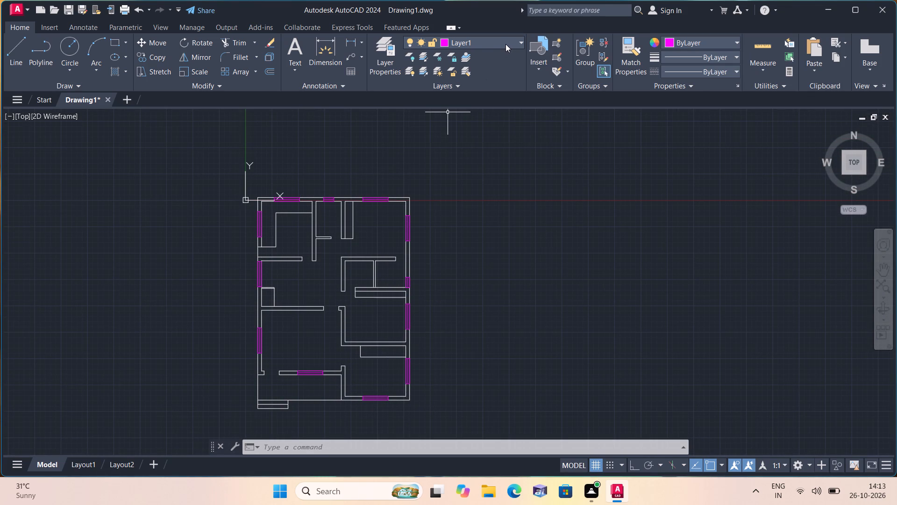
key(l)
key(space)
scroll(386, 314, up, 3)
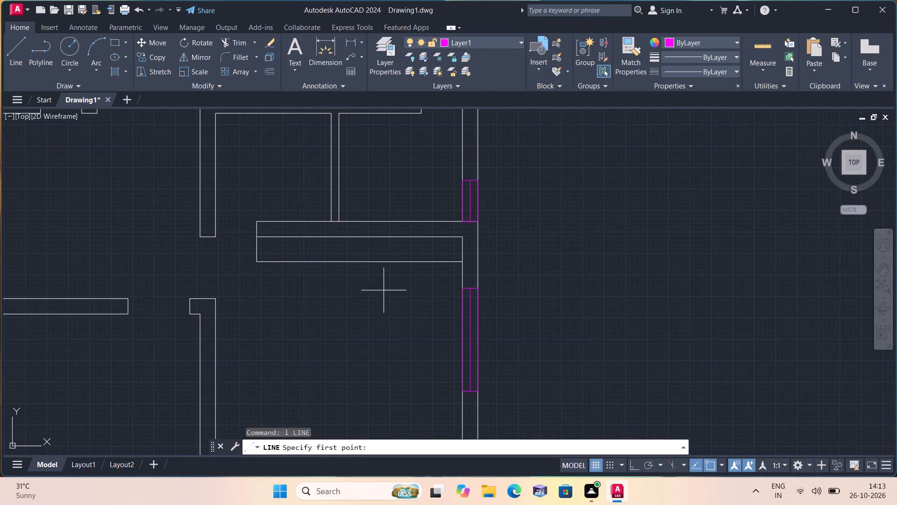
scroll(340, 190, up, 1)
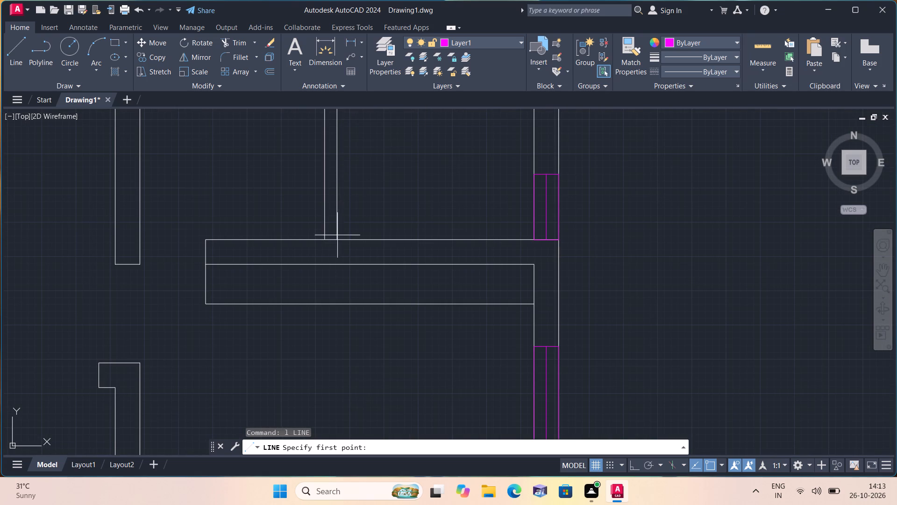
click(334, 241)
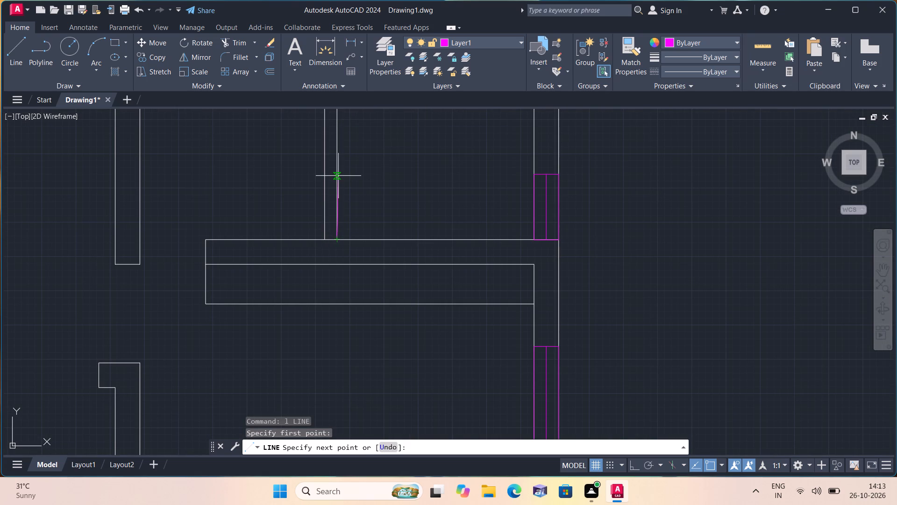
text(2')
key(F8)
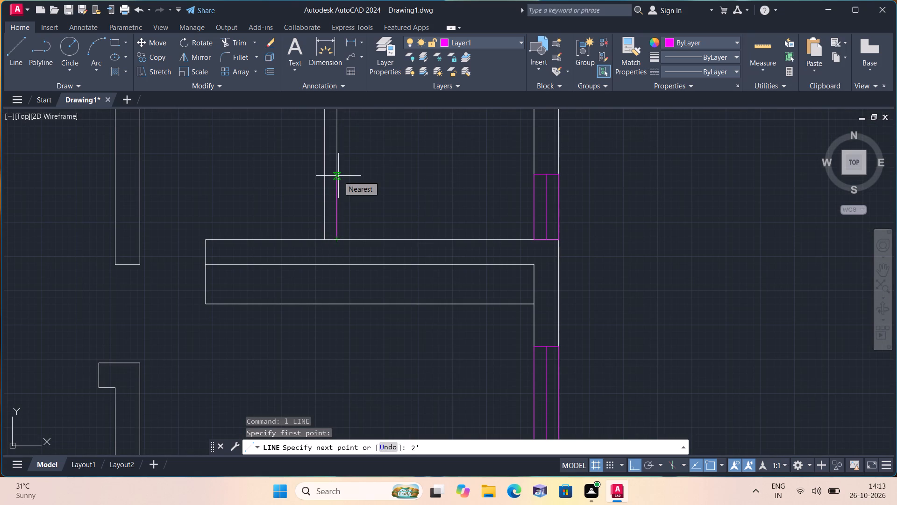
key(space)
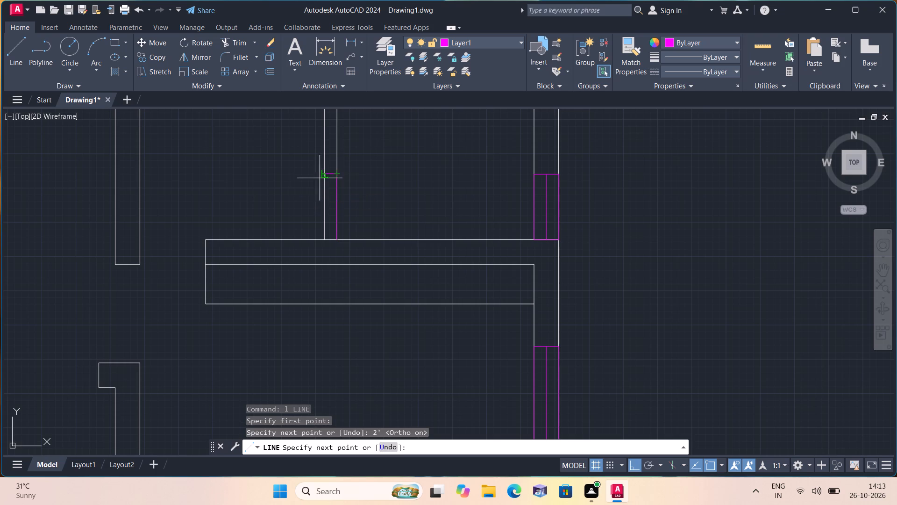
click(323, 173)
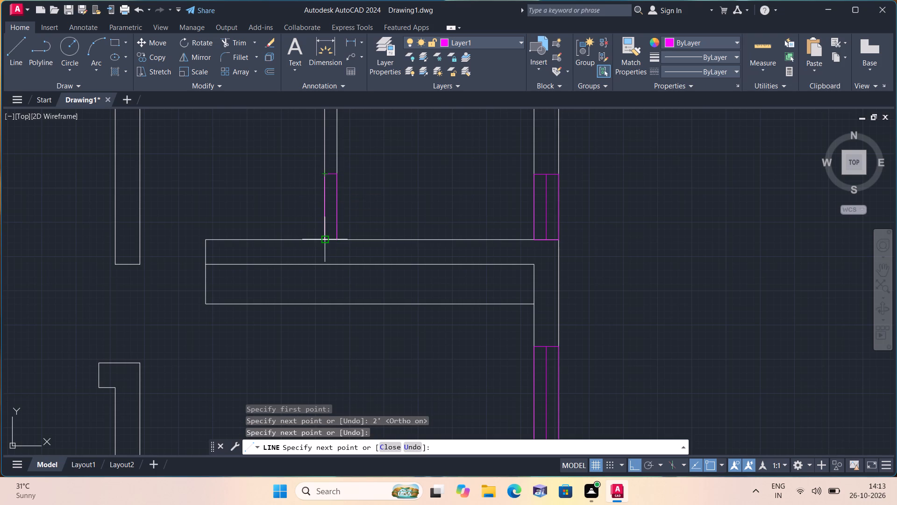
click(324, 239)
click(337, 239)
key(space)
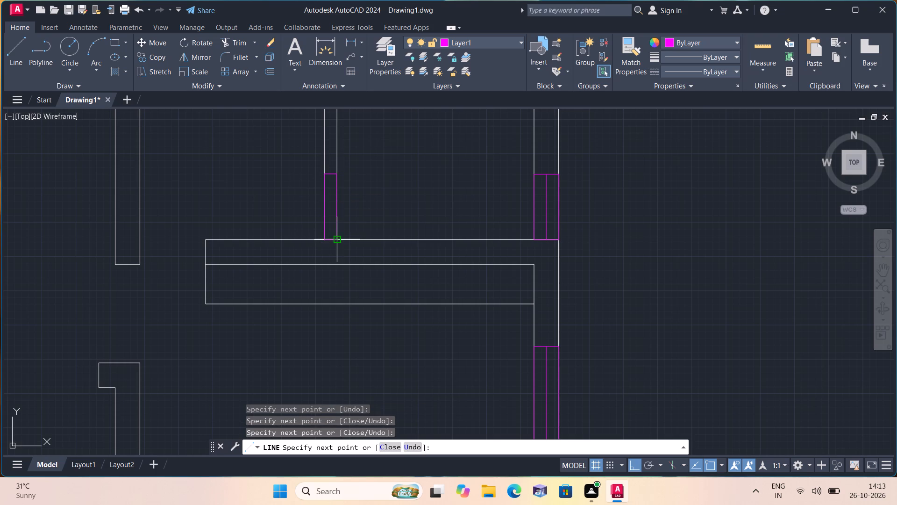
Draw the window's centre line between the midpoints of its short sides in the thin partition.
scroll(328, 239, up, 2)
key(space)
click(334, 238)
middle_drag(329, 190, 331, 228)
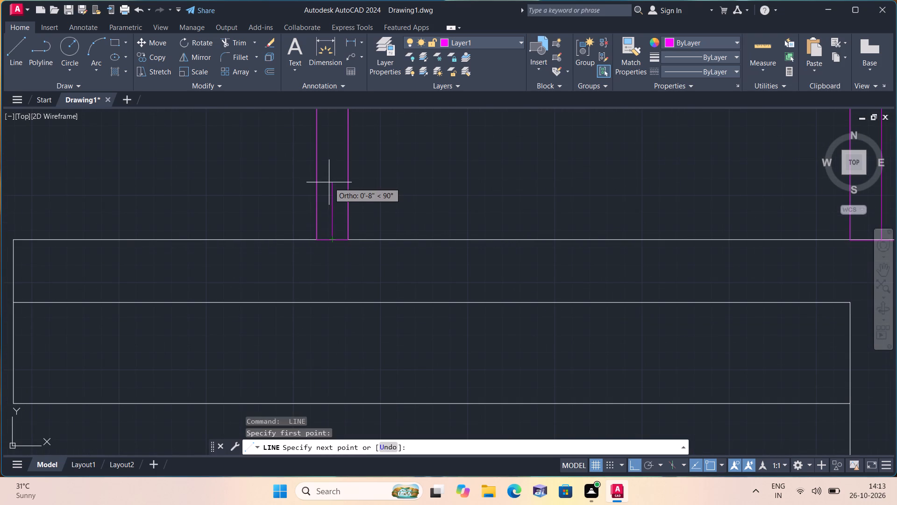
middle_drag(331, 228, 333, 247)
click(336, 128)
key(space)
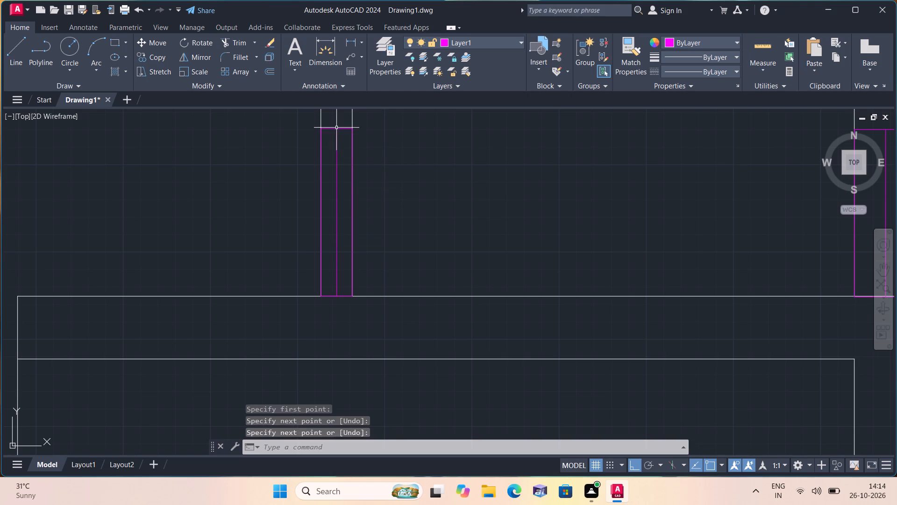
Make layer 0 the current layer.
scroll(336, 132, down, 4)
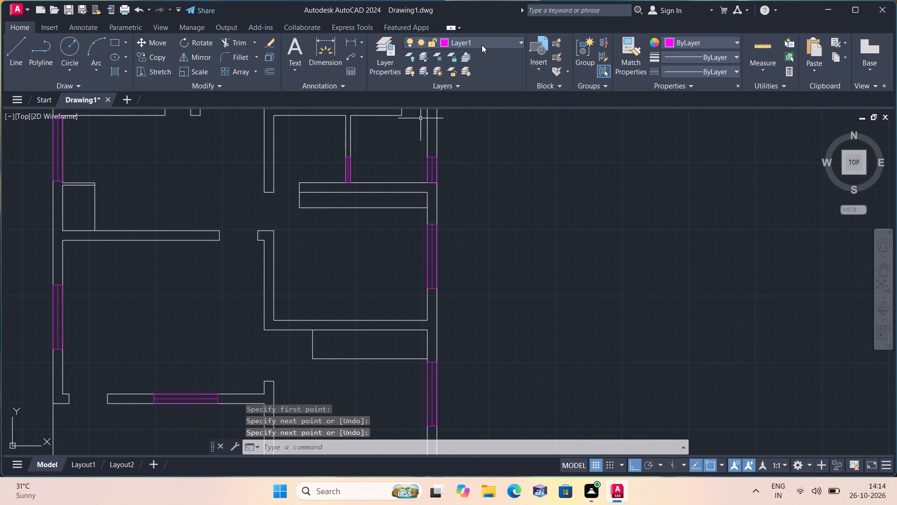
click(483, 41)
click(477, 55)
Add the two-line multiline text label KITCHEN, 10'0"X11'0" inside the top-left room.
scroll(441, 162, down, 1)
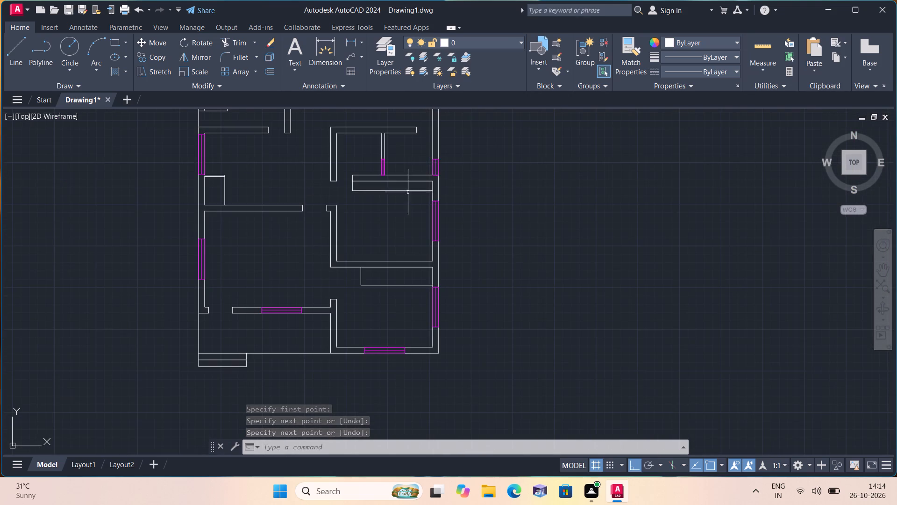
scroll(331, 224, down, 1)
text(mt)
key(space)
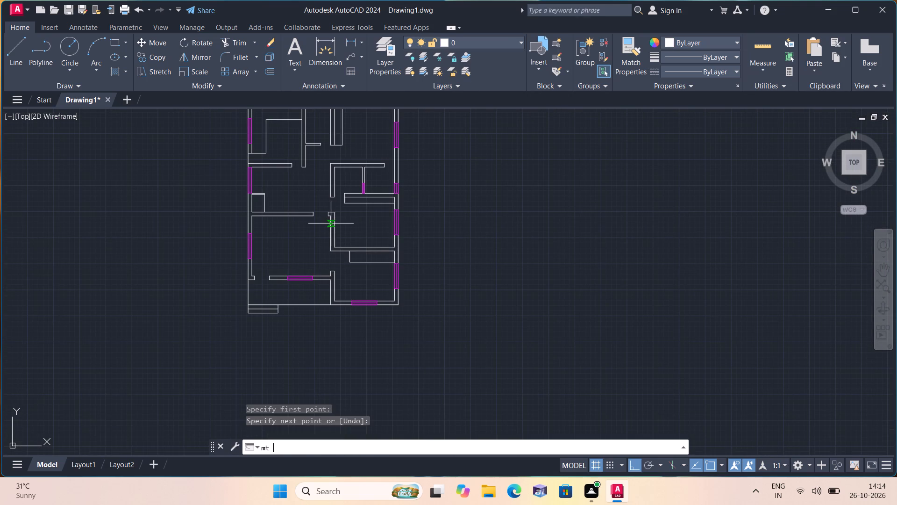
scroll(331, 180, up, 1)
middle_drag(296, 160, 343, 257)
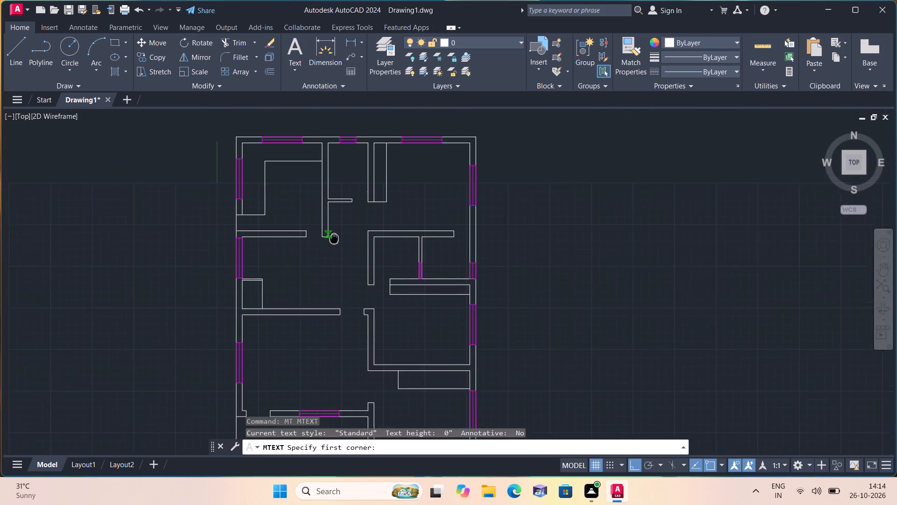
middle_drag(343, 257, 345, 257)
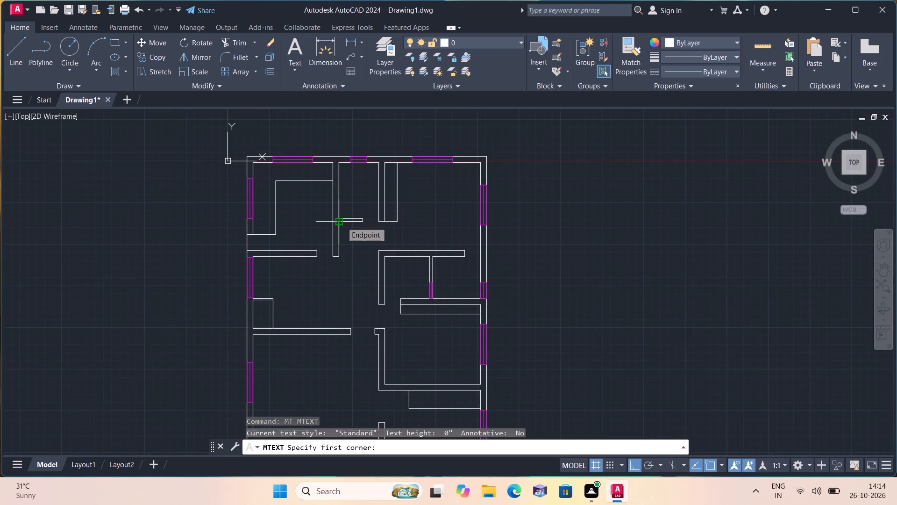
scroll(342, 222, down, 1)
scroll(328, 185, up, 3)
triple_click(264, 249)
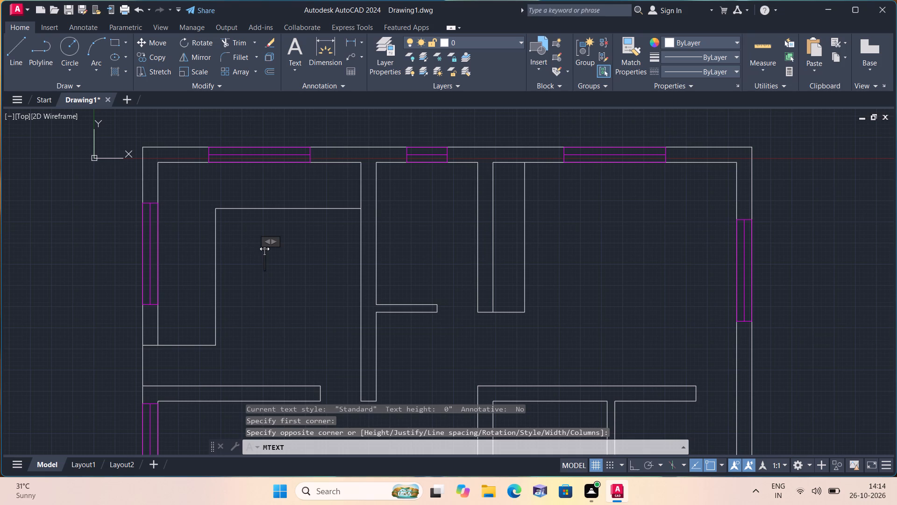
text(KIT)
text(CHE)
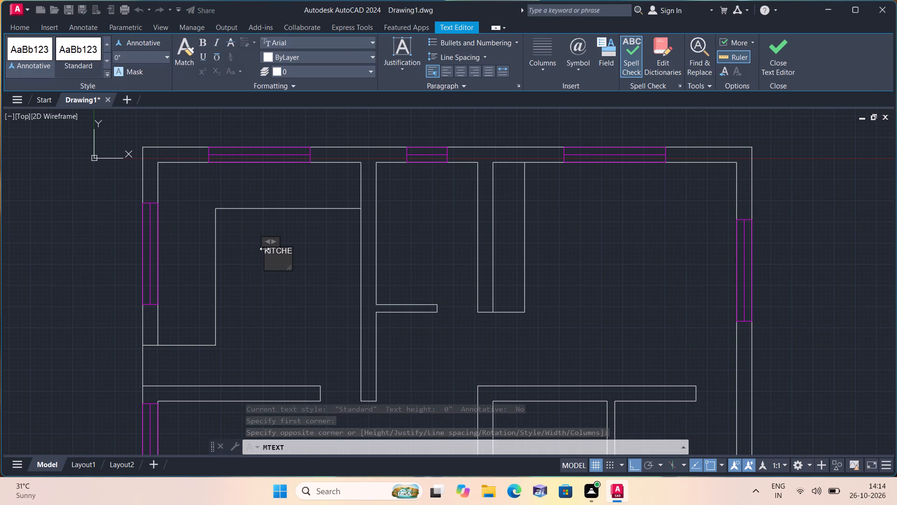
key(n)
key(Return)
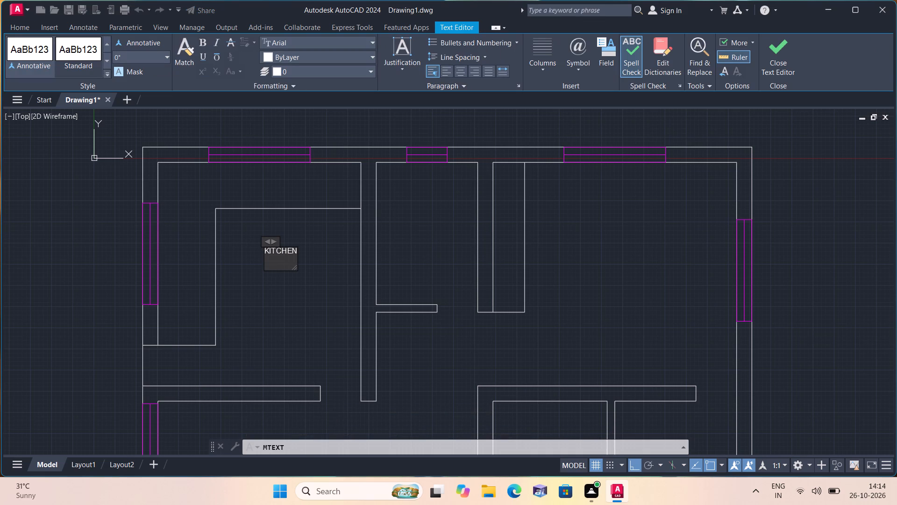
text(10'0")
key(x)
text(11'0")
click(281, 297)
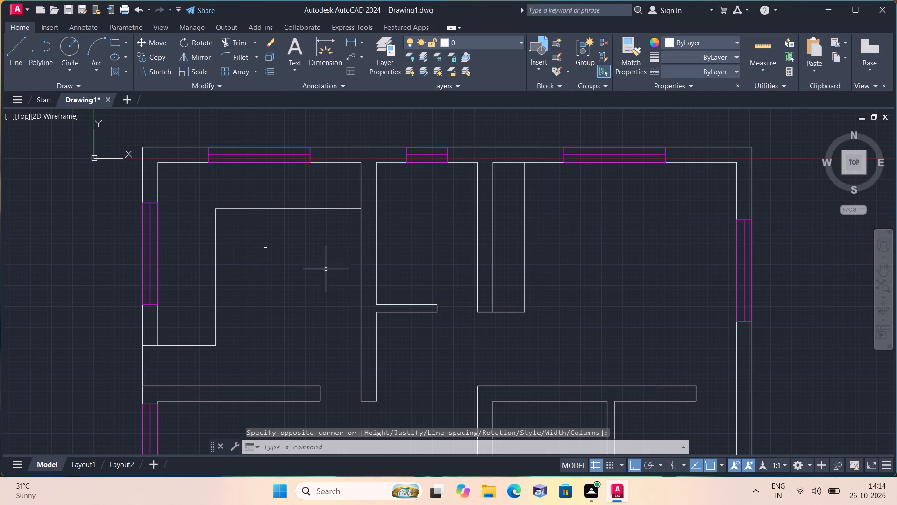
Add the two-line multiline text label BATH, 5'0"X7'0" inside the narrow top-middle room.
key(space)
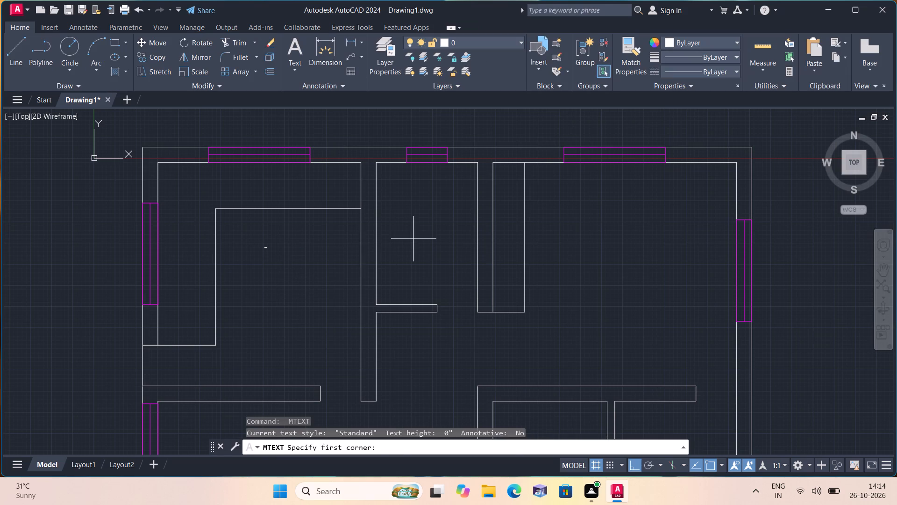
triple_click(413, 239)
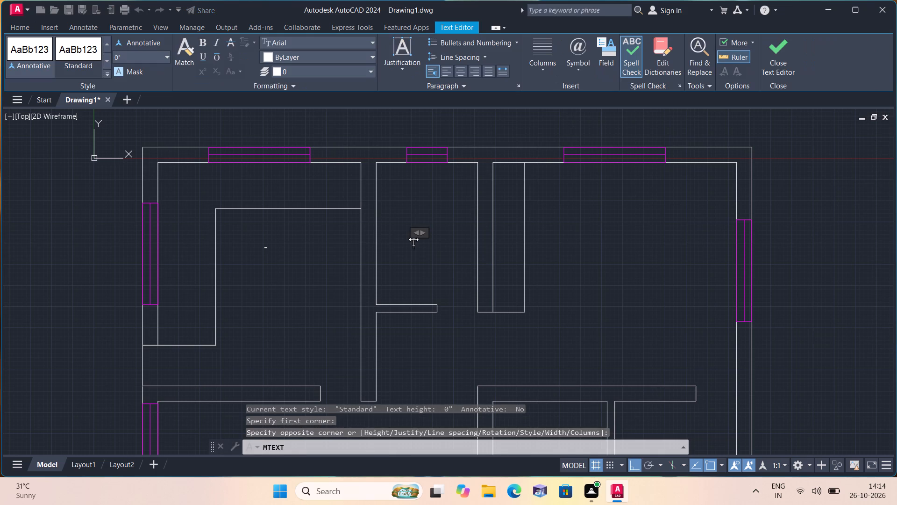
text(BATH)
key(Return)
key(5)
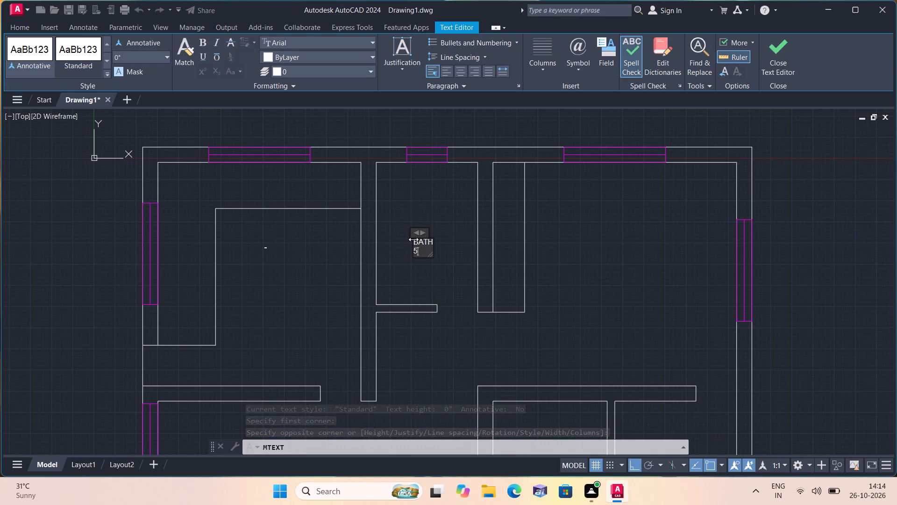
text('0"X)
text(7'0")
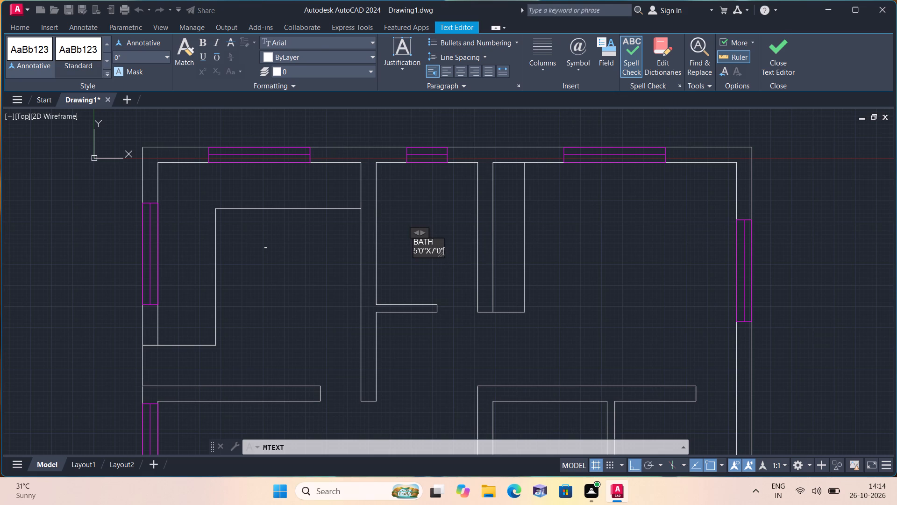
click(440, 268)
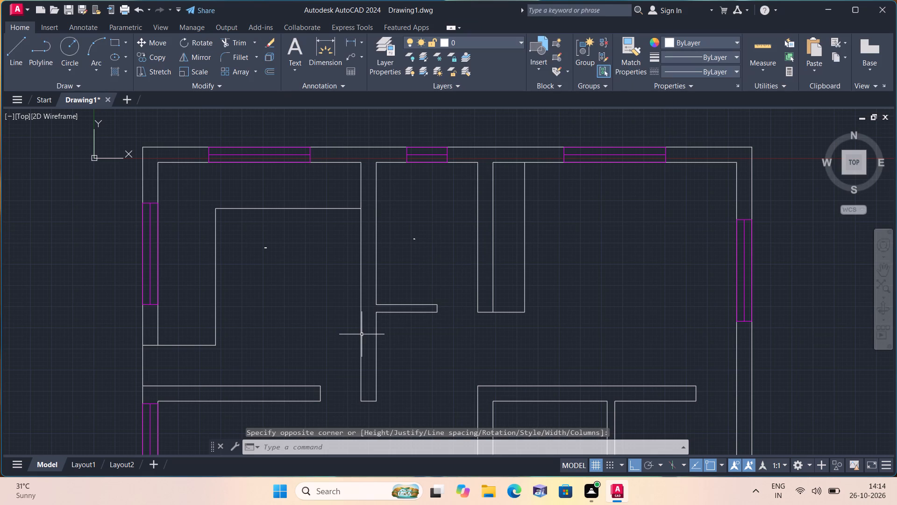
Add a multiline text label D beside the left outer wall, just below the kitchen's built-in counter.
key(space)
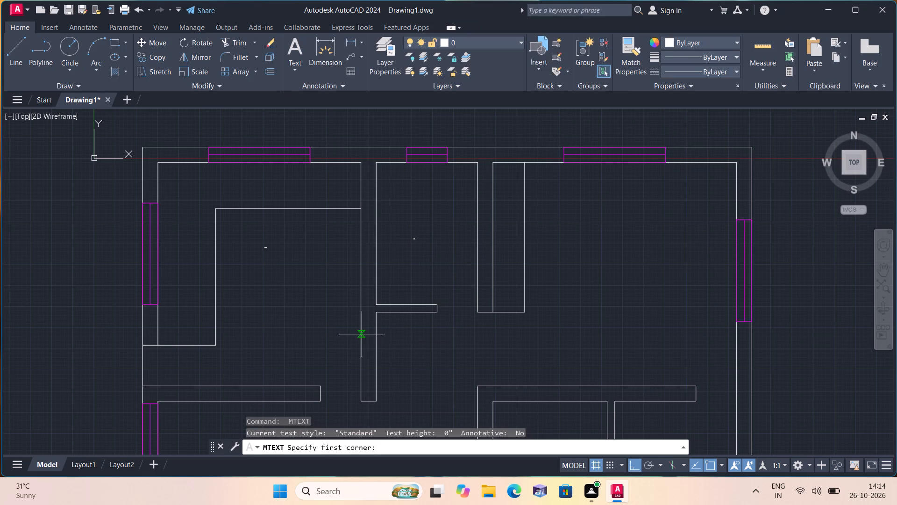
triple_click(159, 368)
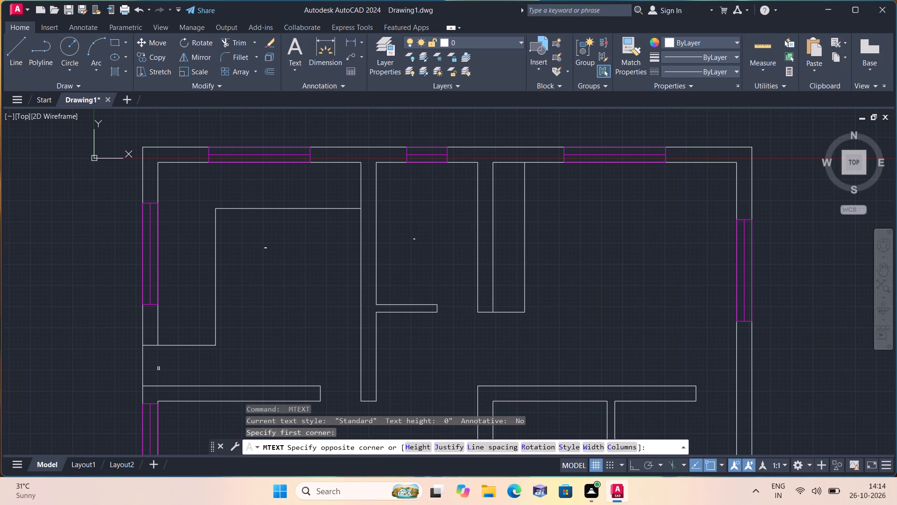
key(d)
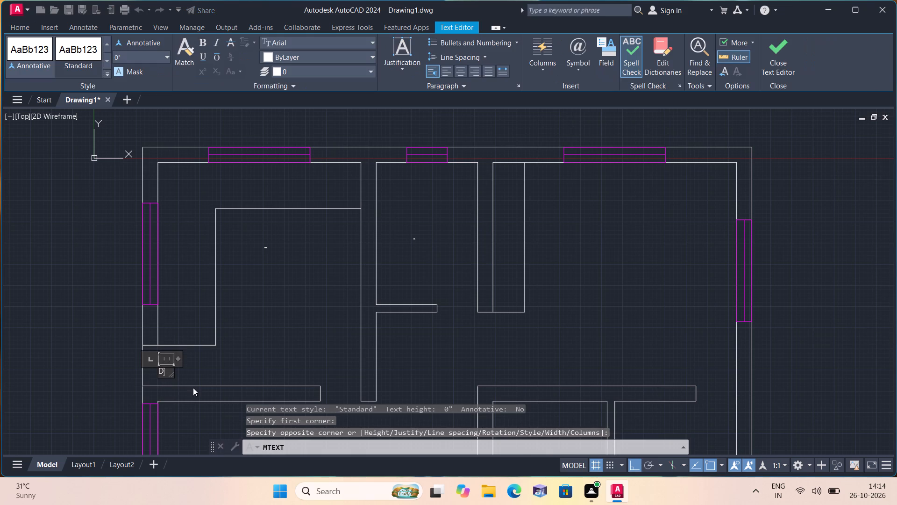
click(251, 372)
middle_drag(246, 368, 235, 317)
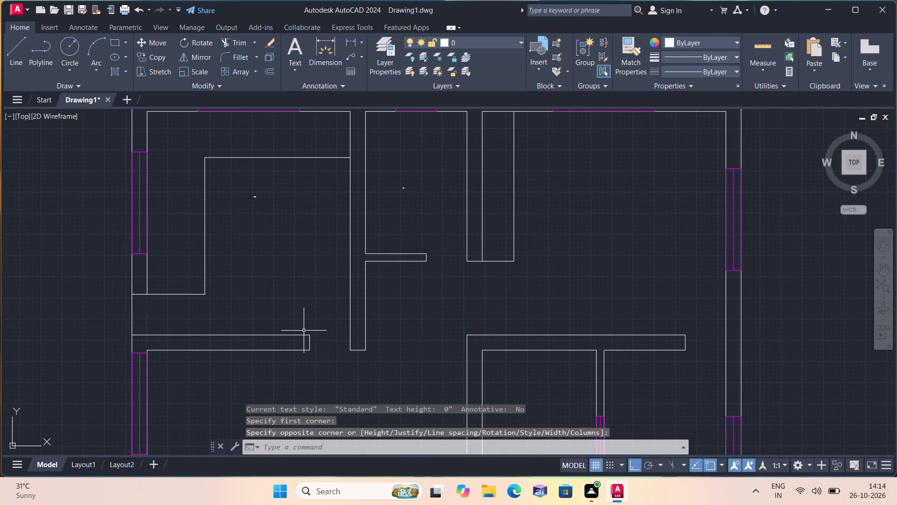
Add a multiline text label D in the opening between the kitchen's lower wall end and the kitchen-bath partition.
key(space)
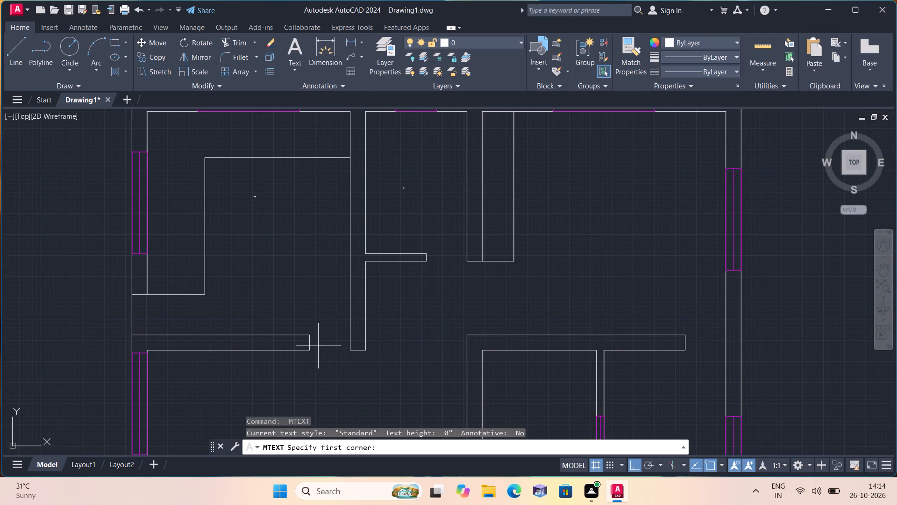
triple_click(318, 346)
click(318, 346)
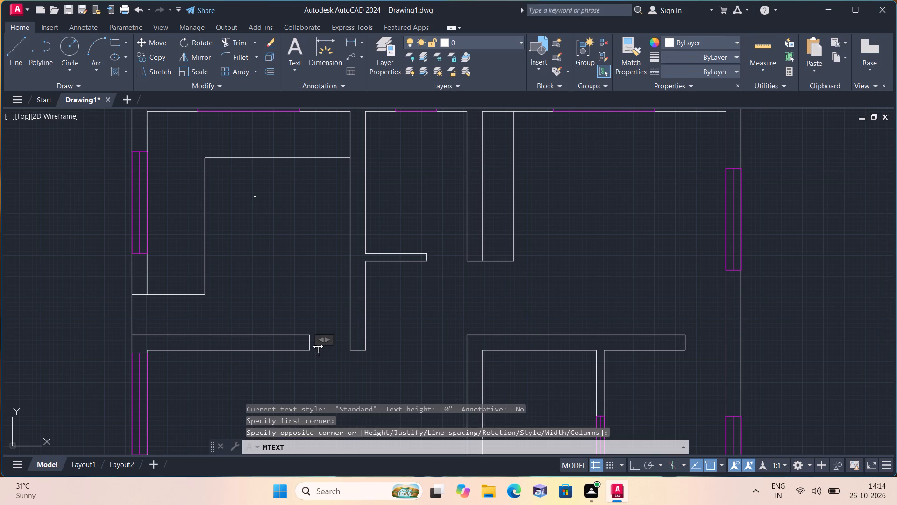
key(d)
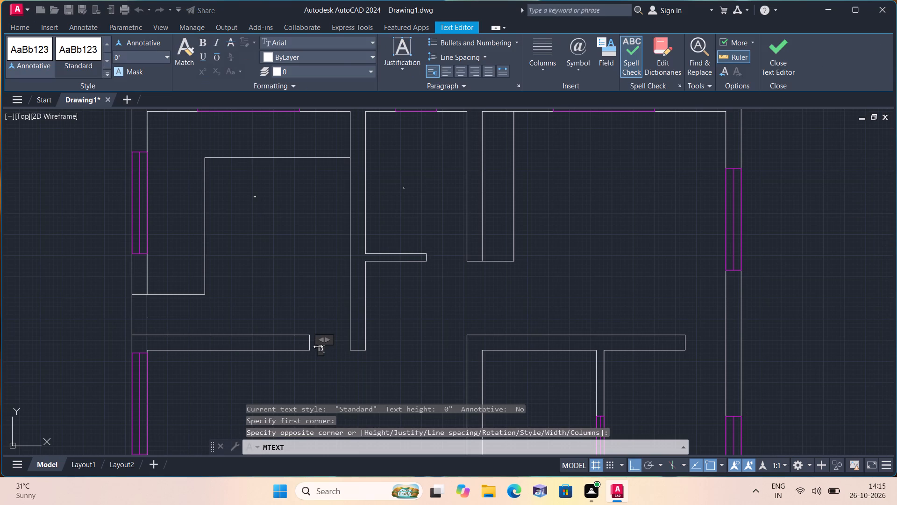
click(301, 289)
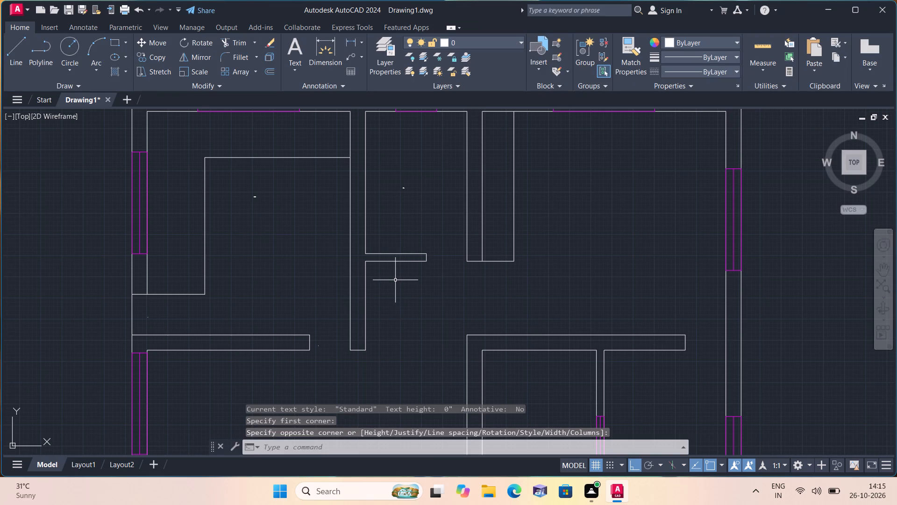
Add a multiline text label WASH just below the short wall that closes the bottom of the bath.
key(space)
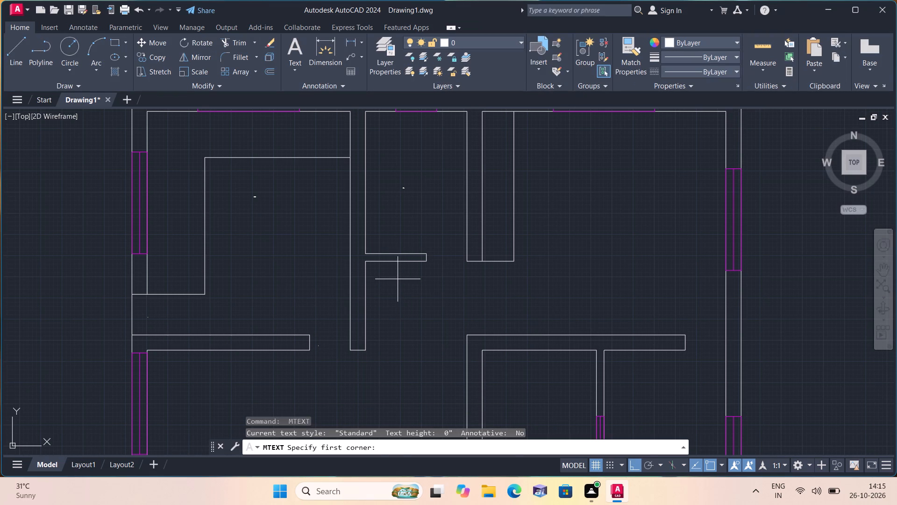
triple_click(379, 271)
click(379, 271)
text(WASH)
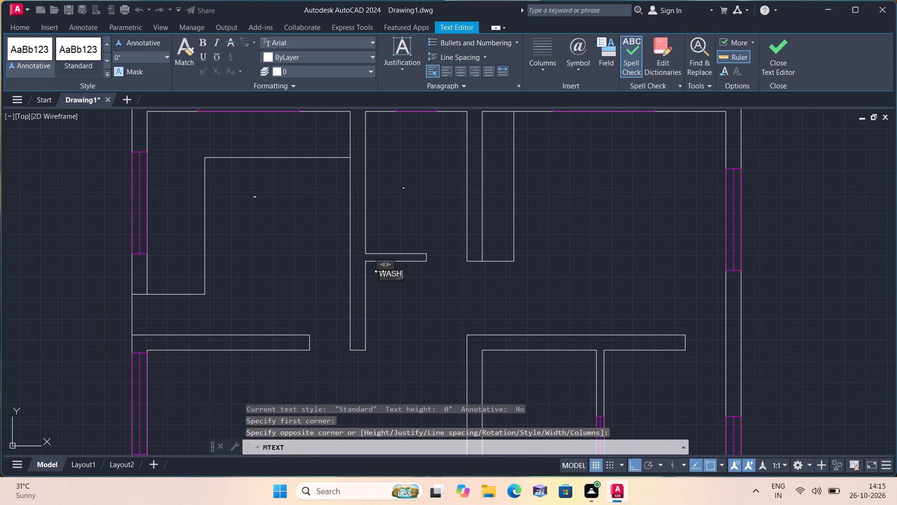
click(406, 288)
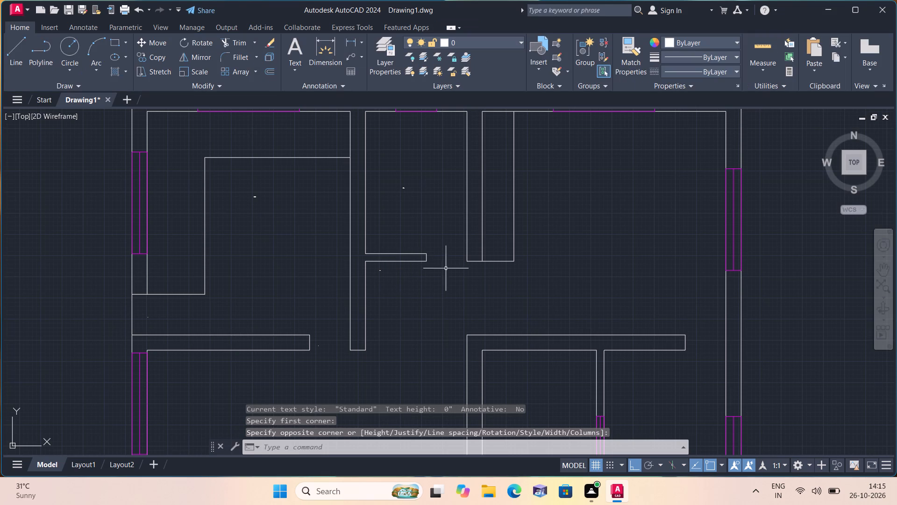
Add a multiline text label D in the bath's door opening, beside the free end of its short lower wall.
key(space)
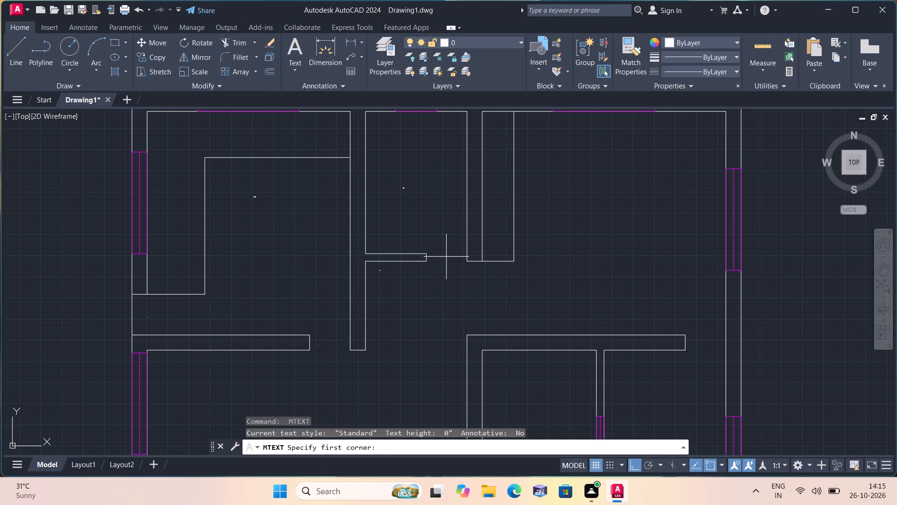
click(446, 255)
double_click(446, 255)
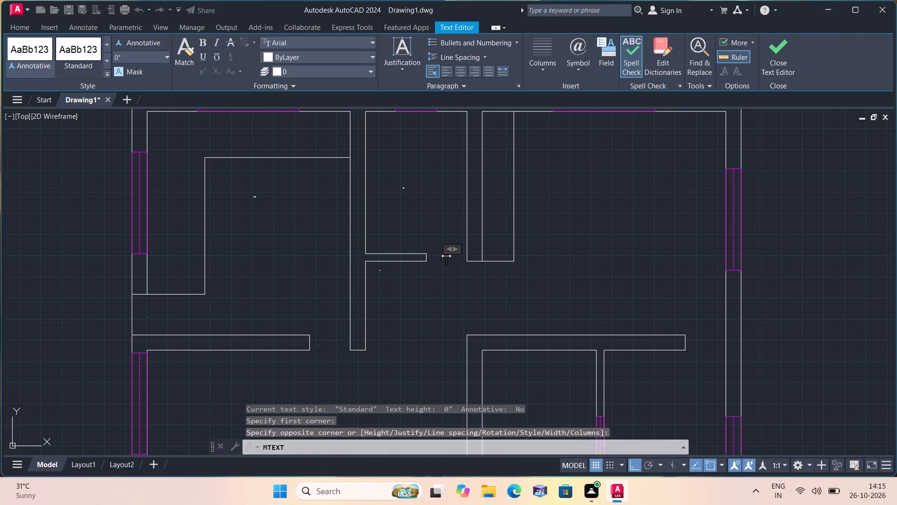
key(d)
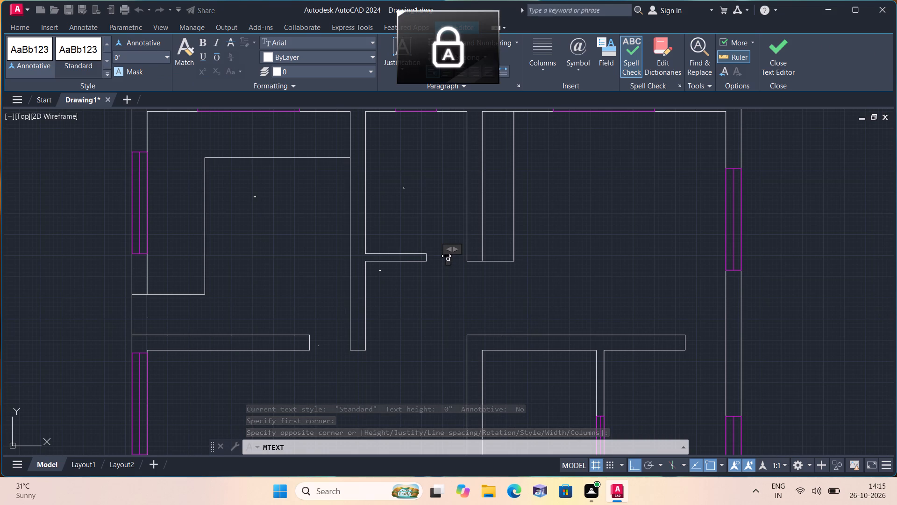
click(437, 283)
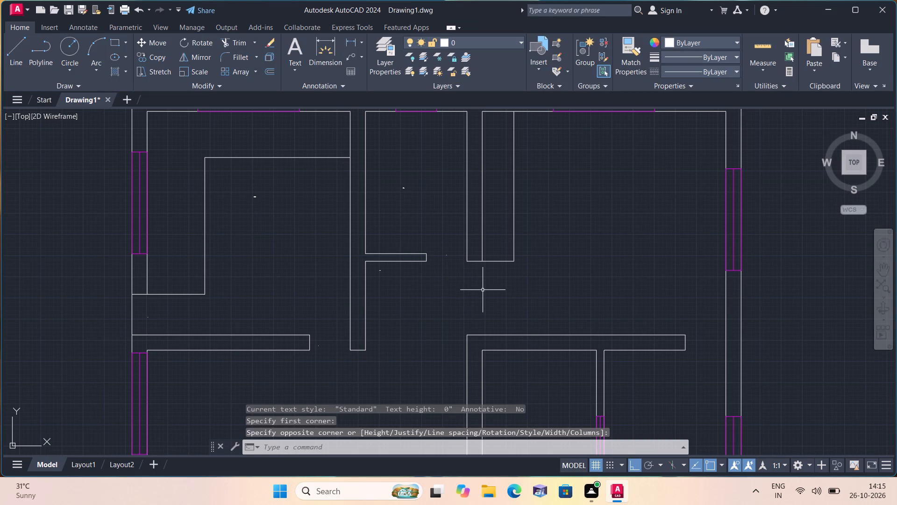
Add a multiline text label D in the top-right room's entrance opening, below the bath's right-hand wall.
key(space)
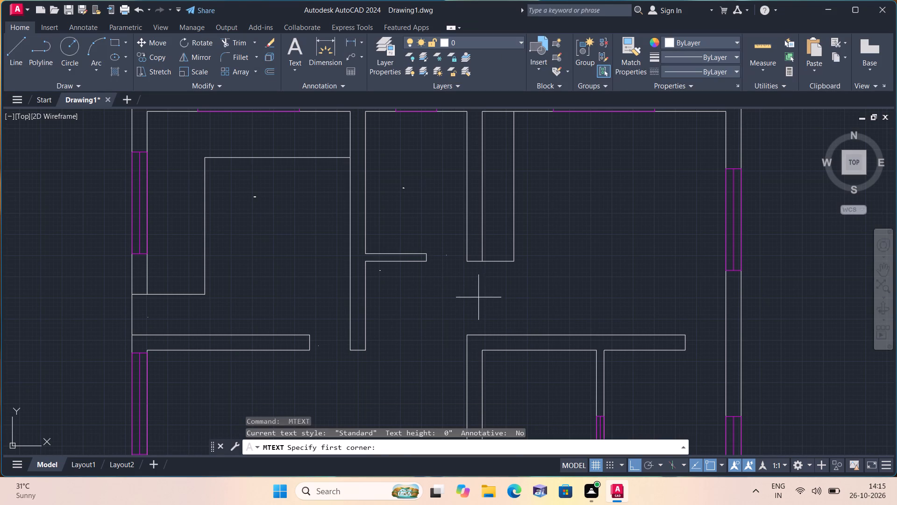
triple_click(467, 299)
key(d)
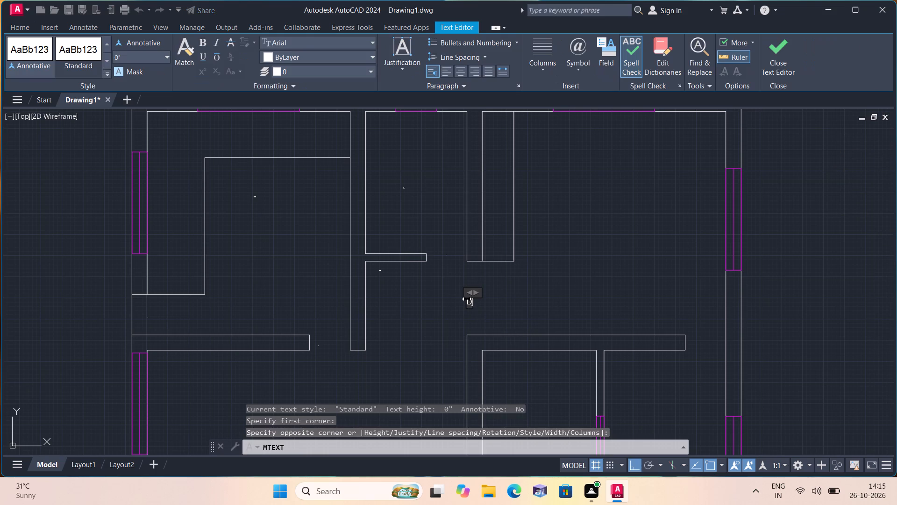
click(441, 301)
Add the two-line multiline text label M.BEDROOM, 12'0"X11'0" inside the top-right room.
scroll(458, 317, down, 1)
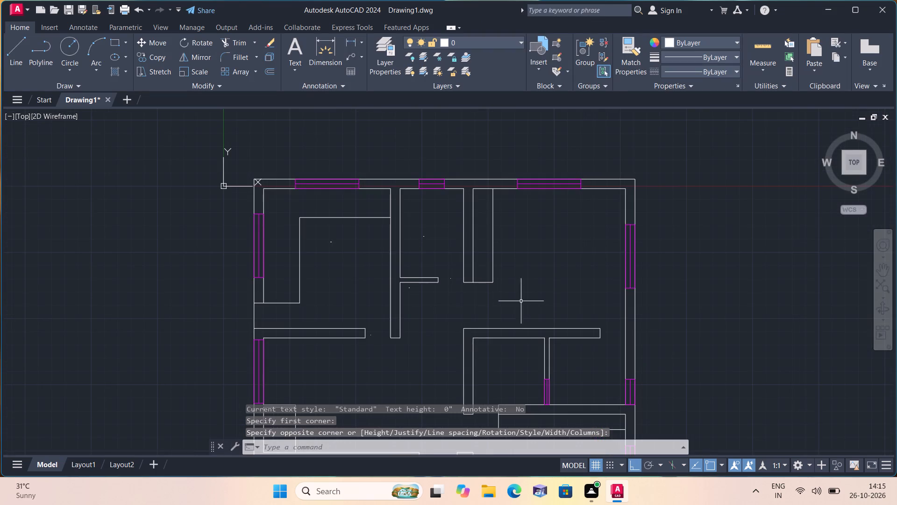
middle_drag(521, 301, 478, 299)
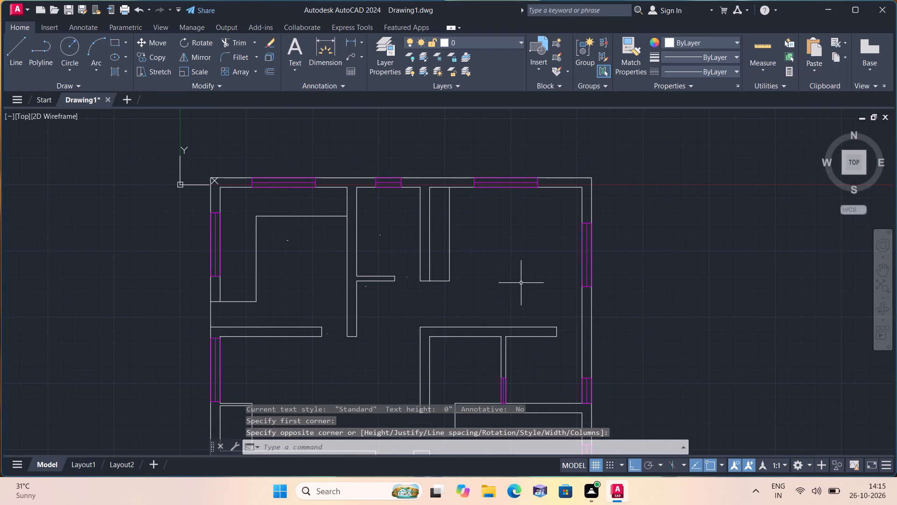
key(space)
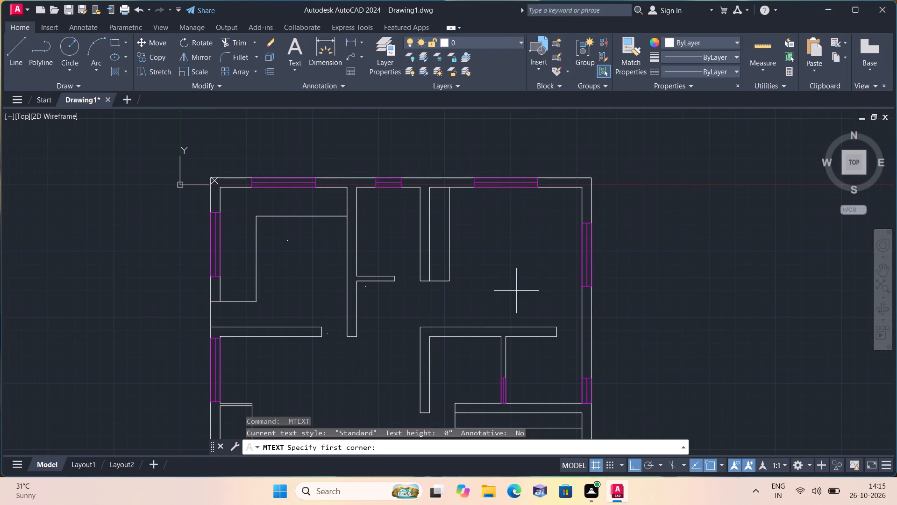
triple_click(507, 295)
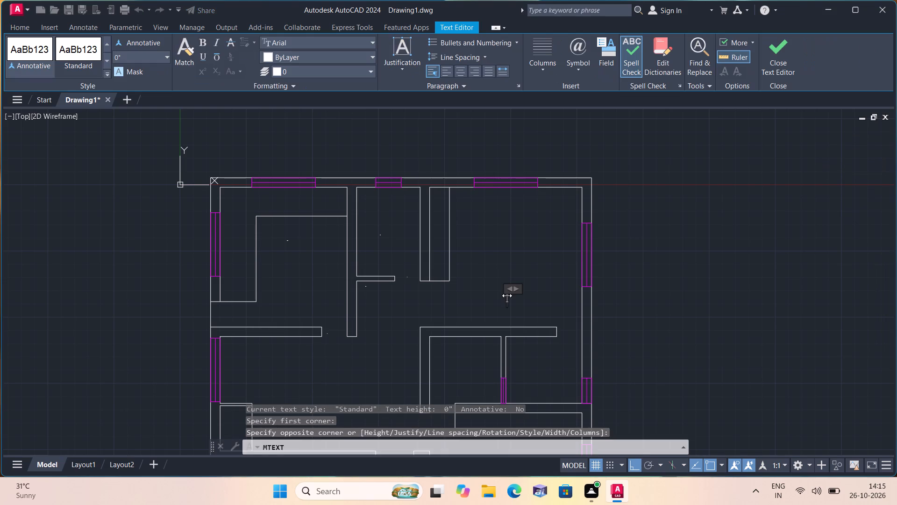
text(M.BEDR)
text(OOM)
key(Return)
text(12'0")
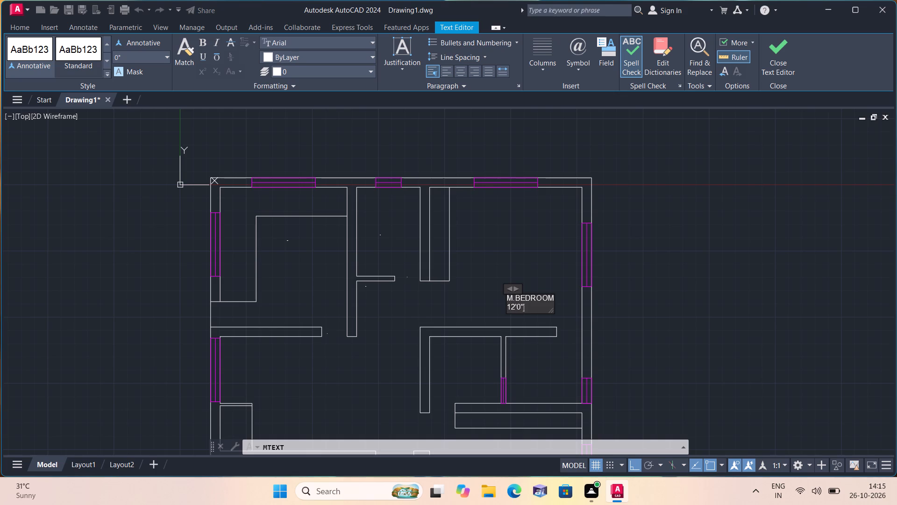
key(x)
text(11'0")
click(474, 296)
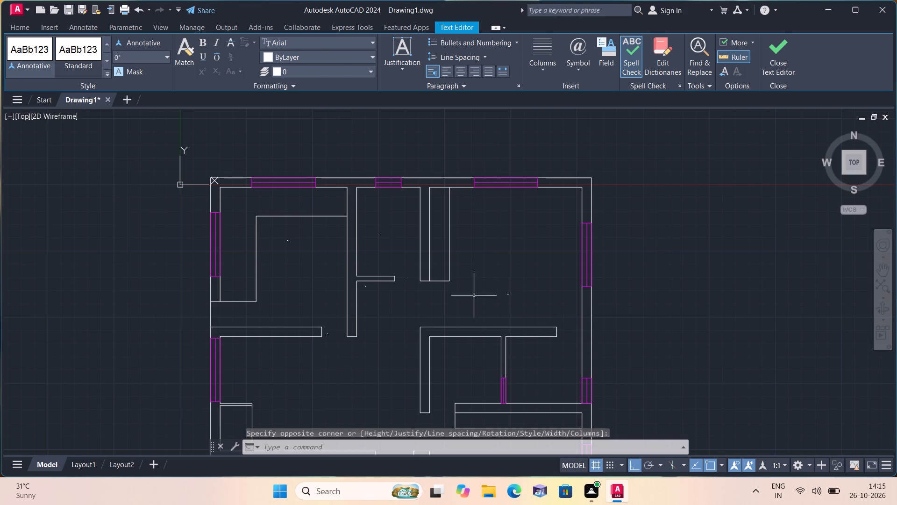
Add a multiline text label d in the opening between the master bedroom's lower wall end and the right outer wall.
scroll(467, 287, down, 1)
middle_drag(467, 287, 410, 187)
scroll(478, 204, up, 3)
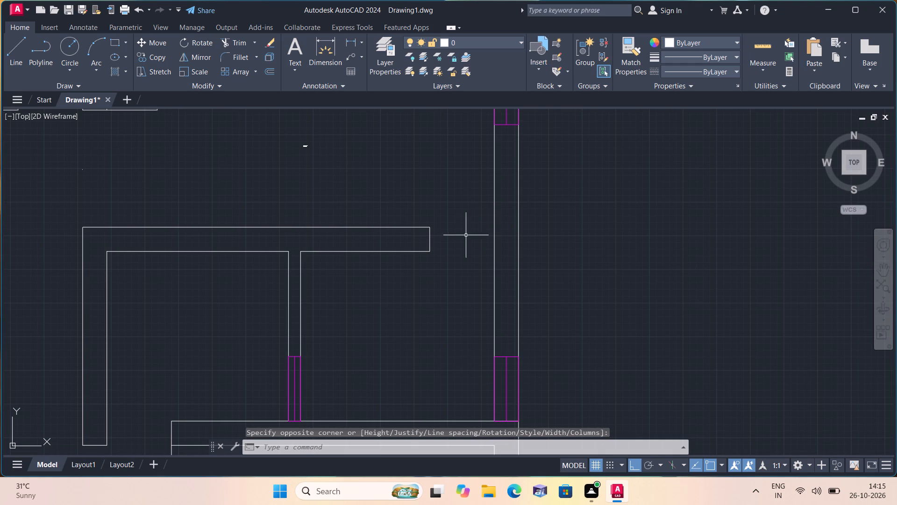
key(space)
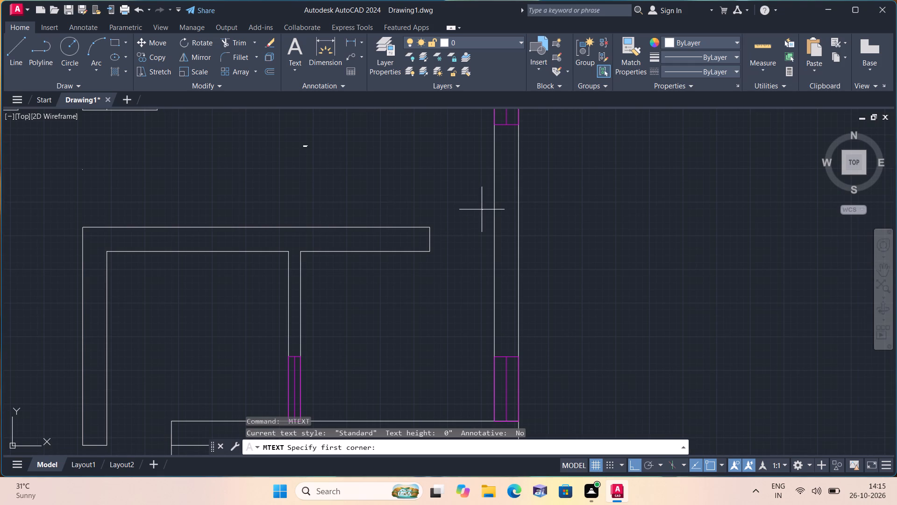
triple_click(463, 229)
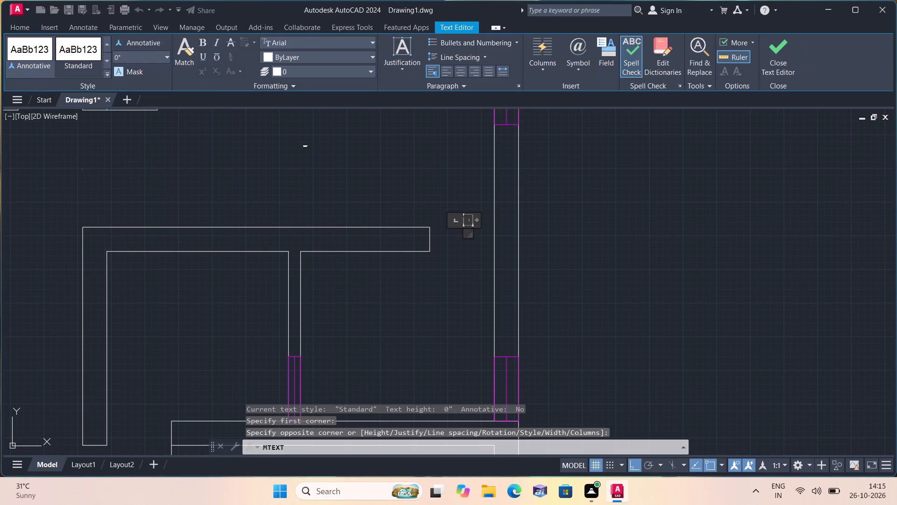
key(d)
click(437, 279)
Add a multiline text label d in the opening between the vertical wall's lower end and the wall with the long built-in.
scroll(448, 272, down, 1)
middle_drag(450, 267, 482, 177)
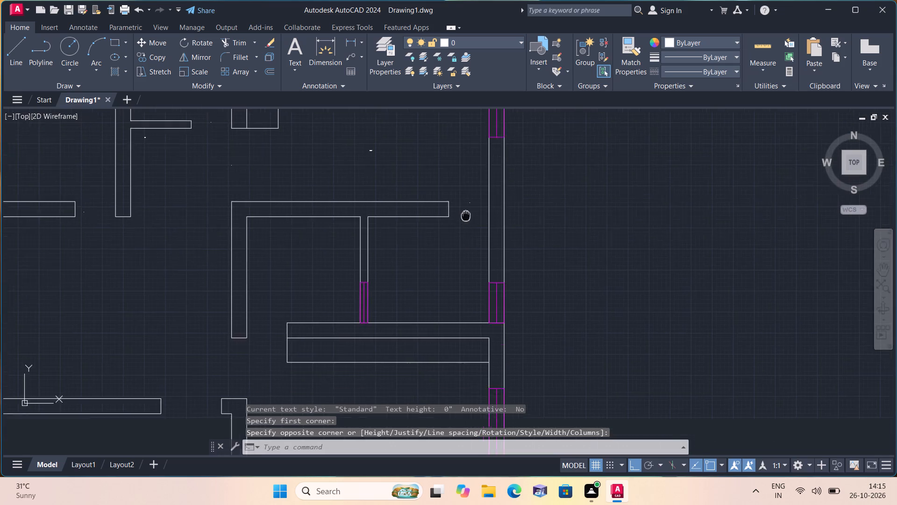
middle_drag(482, 177, 485, 167)
scroll(294, 281, up, 1)
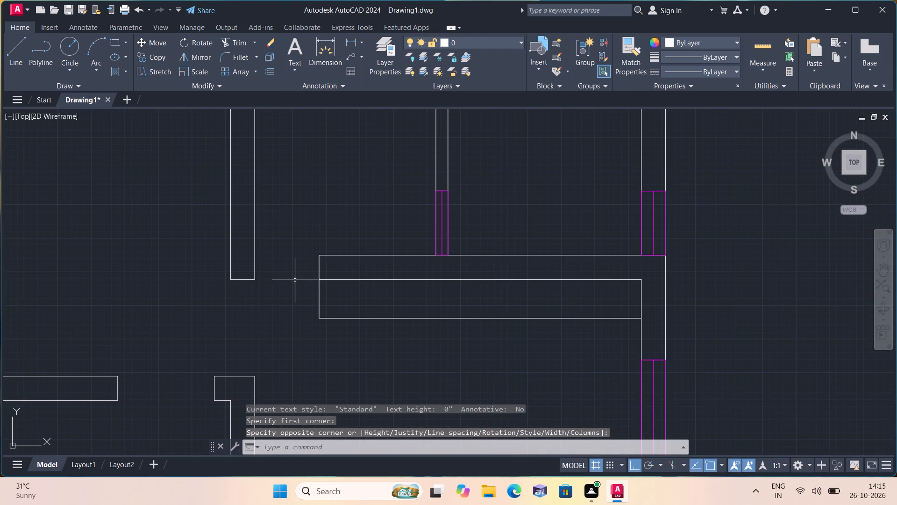
key(space)
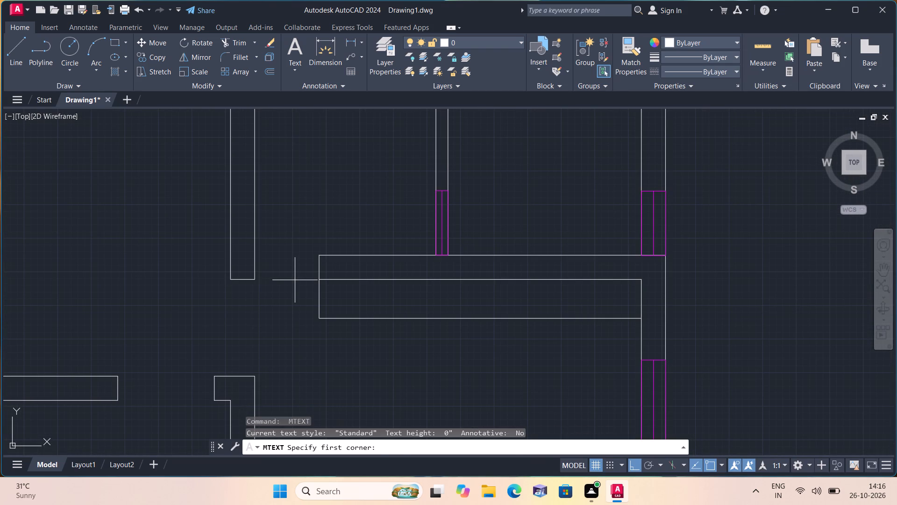
triple_click(295, 280)
key(d)
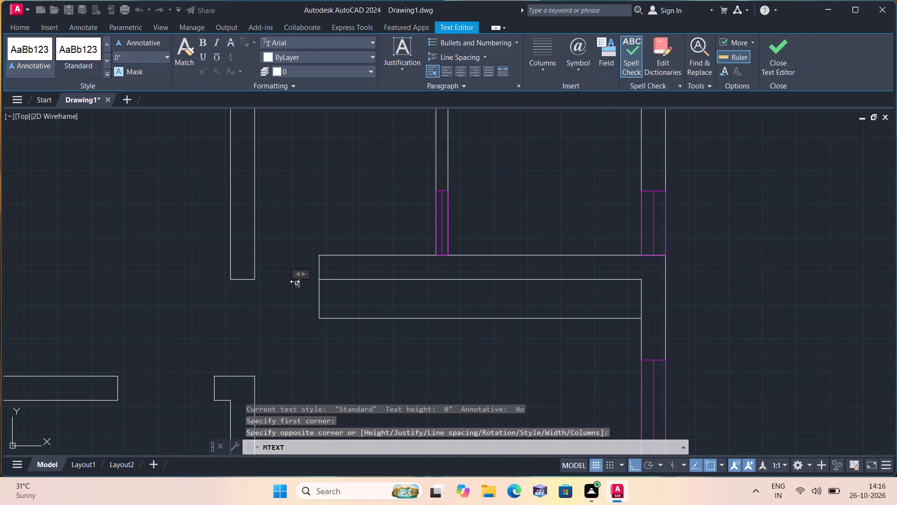
click(291, 334)
Add a multiline text label a r c h, letters spaced apart, in the opening between the long horizontal wall's end and the short wall return.
middle_drag(306, 332, 393, 325)
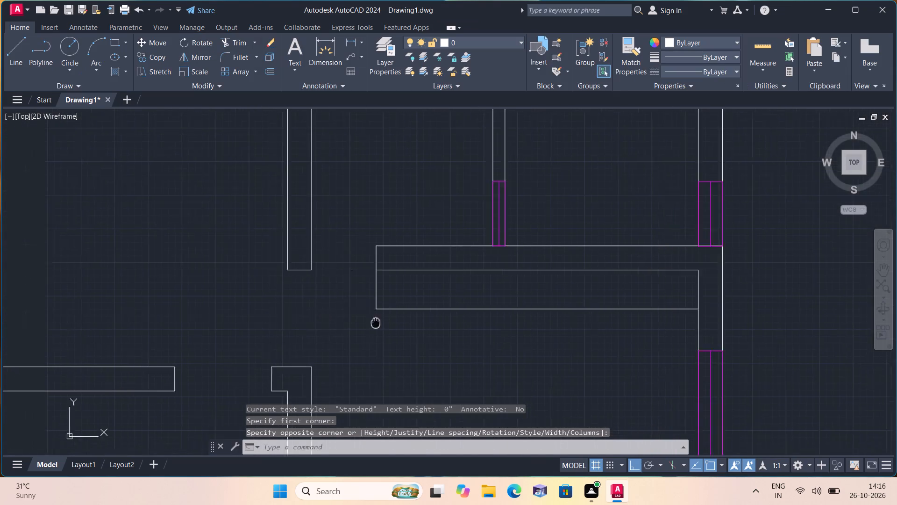
middle_drag(393, 325, 396, 326)
middle_drag(255, 366, 304, 293)
key(space)
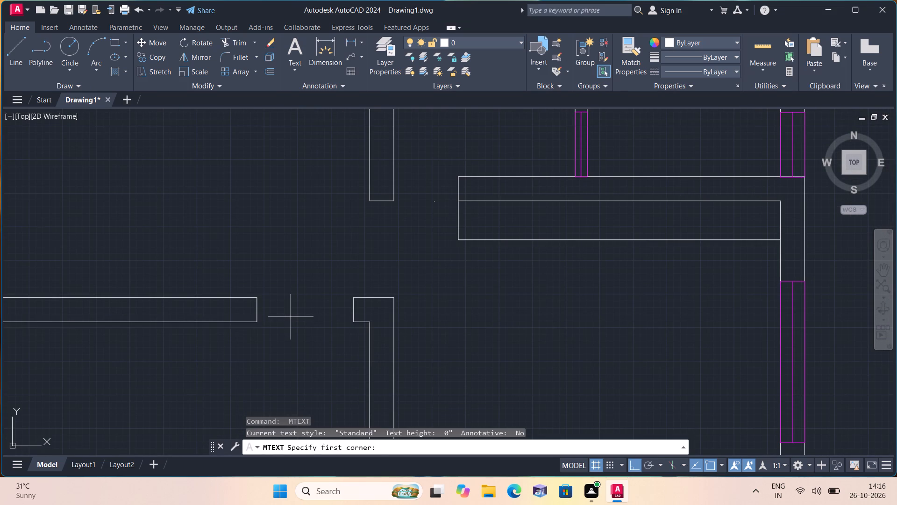
triple_click(281, 308)
click(281, 308)
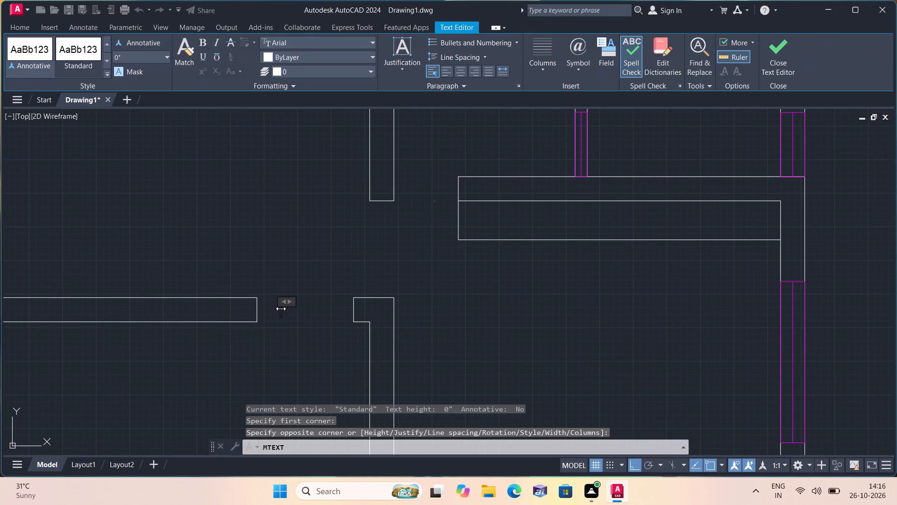
key(a)
key(space)
key(space)
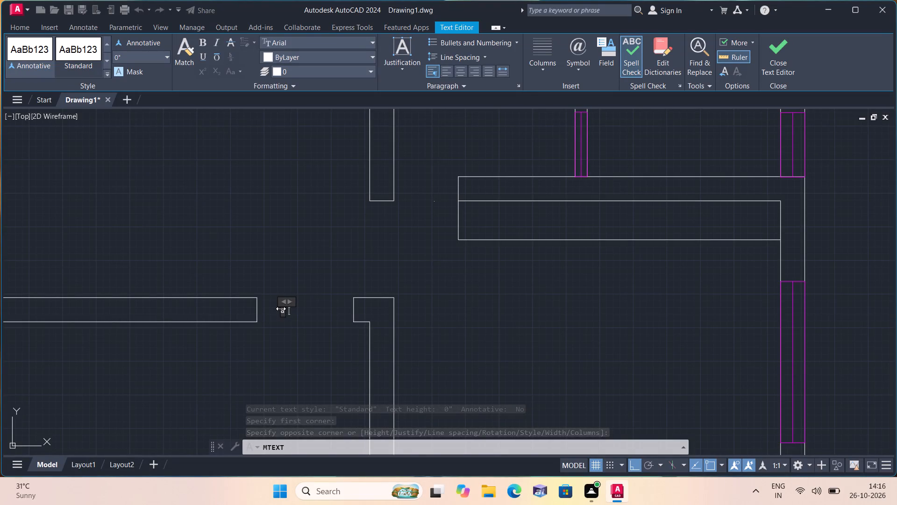
text(r)
key(space)
key(space)
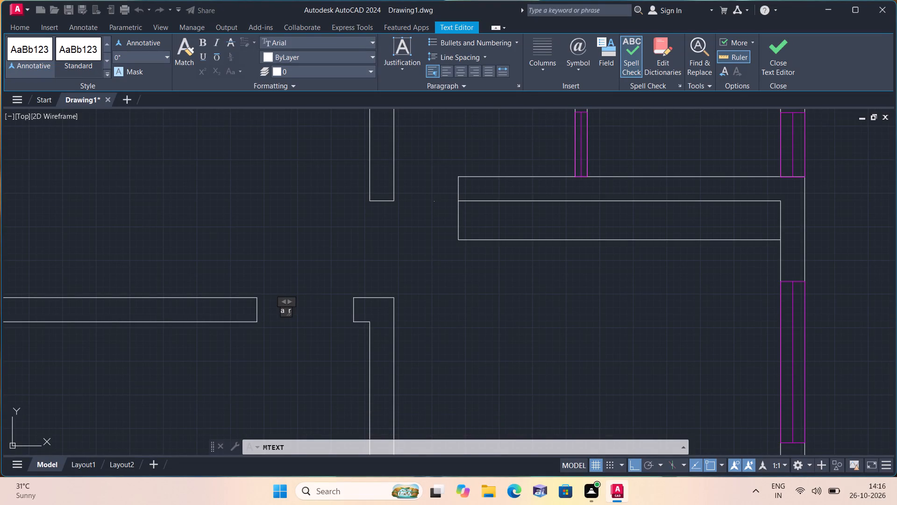
key(c)
key(space)
key(space)
key(h)
click(290, 336)
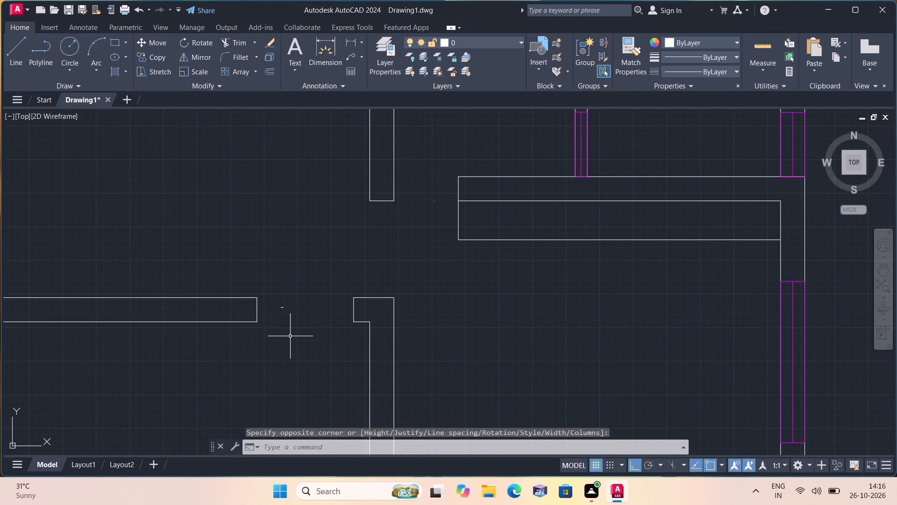
Add the two-line multiline text label BATH, 5'6"X5'3" inside the left of the two small rooms below the master bedroom.
scroll(409, 271, down, 1)
middle_drag(405, 271, 371, 331)
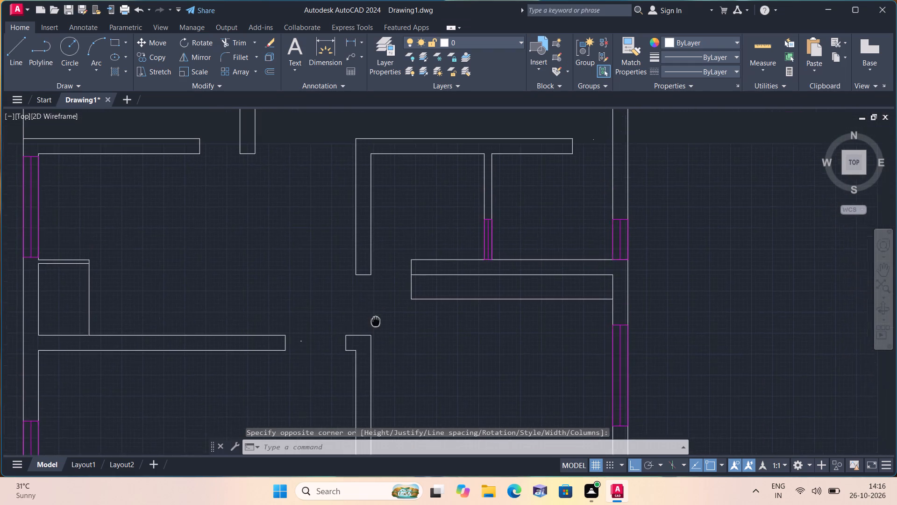
middle_drag(371, 331, 362, 357)
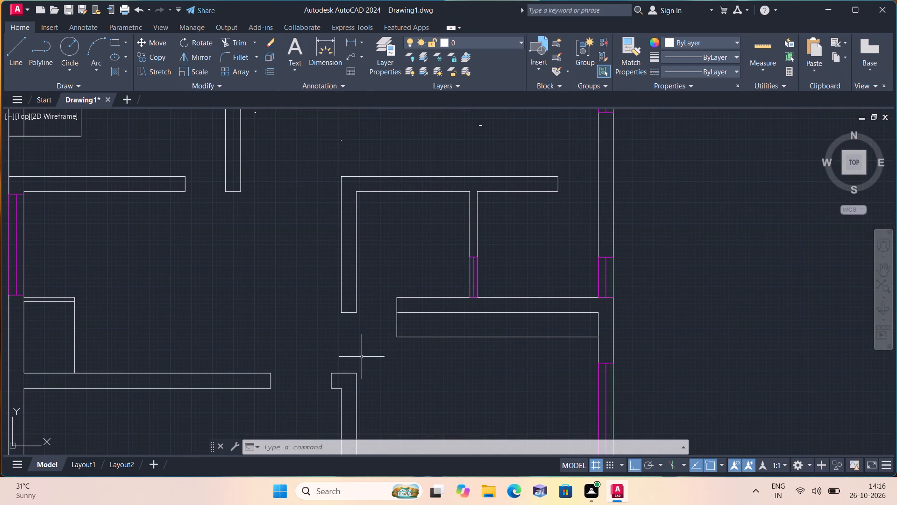
scroll(385, 343, down, 2)
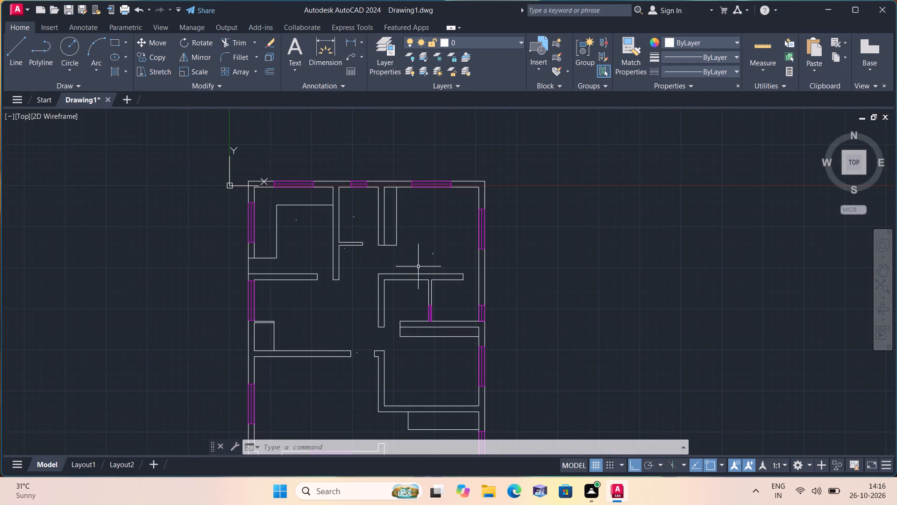
key(m)
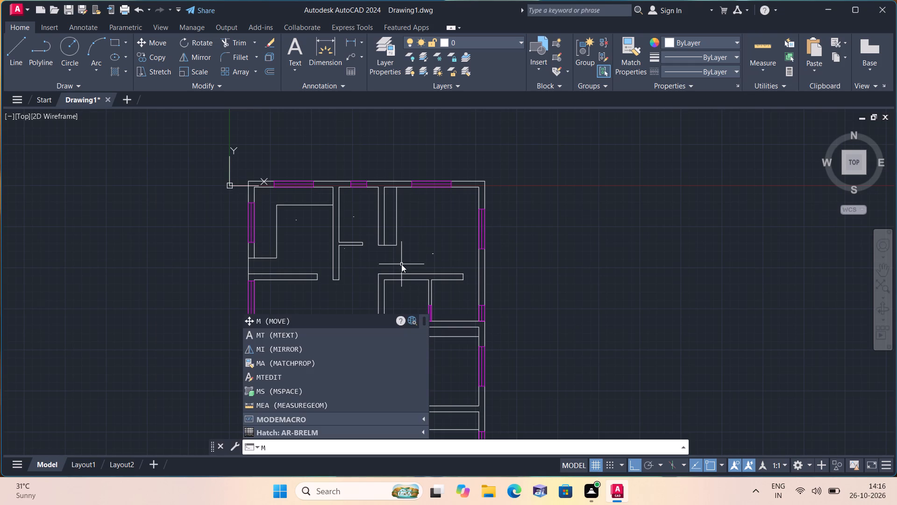
key(BackSpace)
key(space)
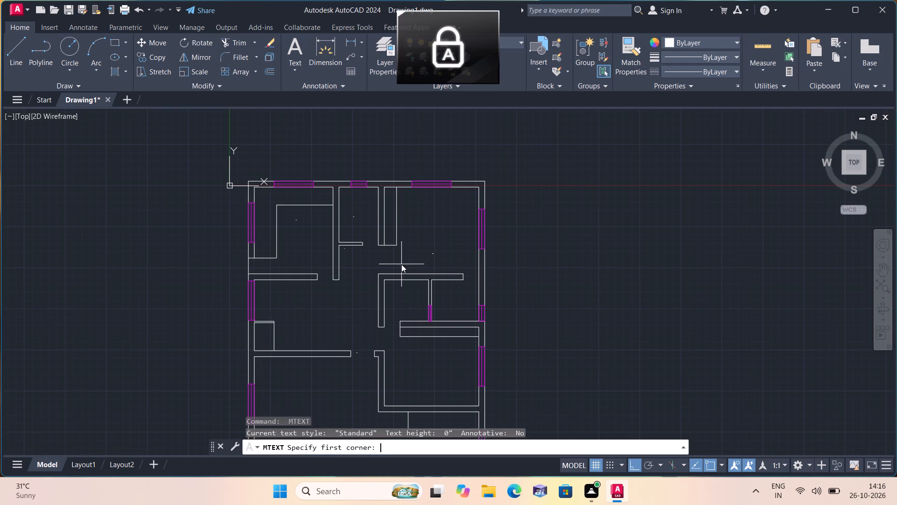
scroll(407, 294, up, 2)
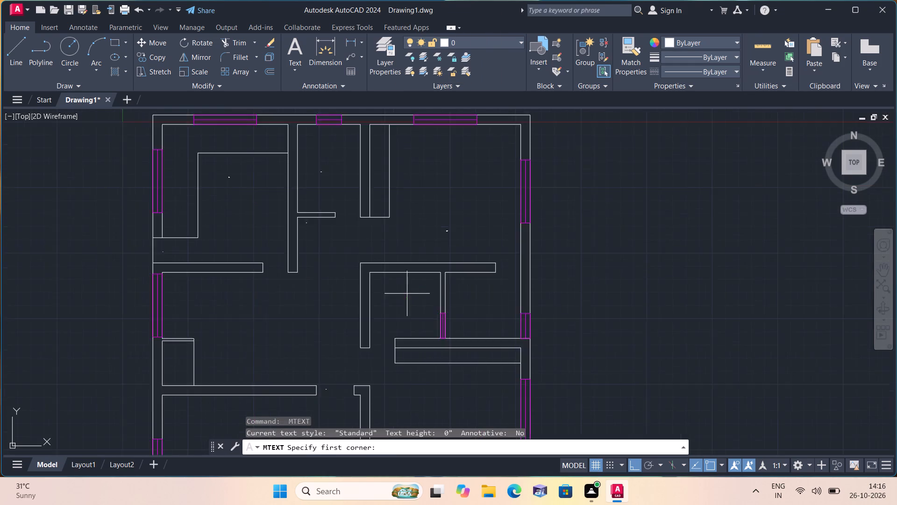
triple_click(386, 297)
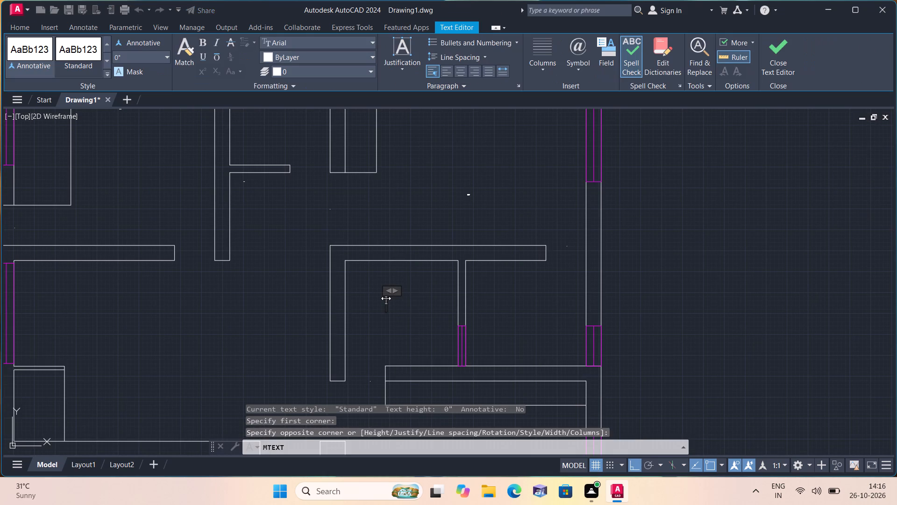
text(BA)
text(TH)
key(Return)
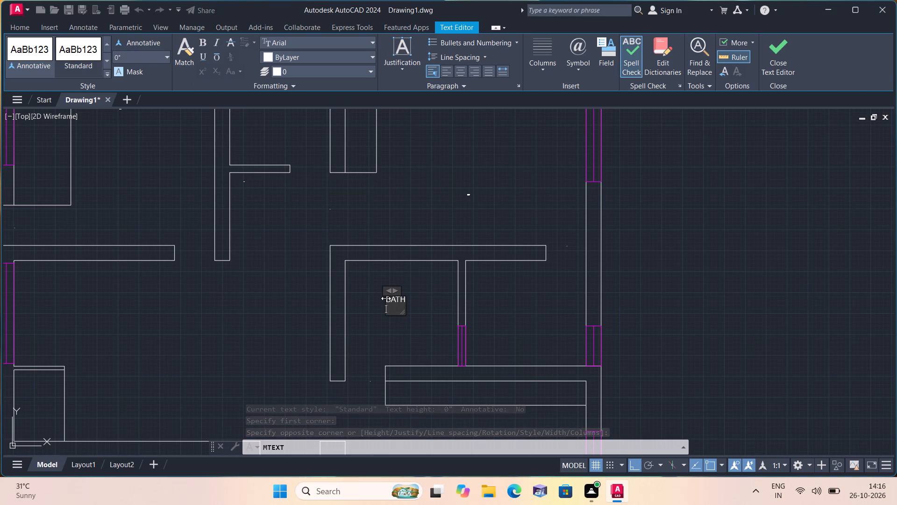
text(5'6")
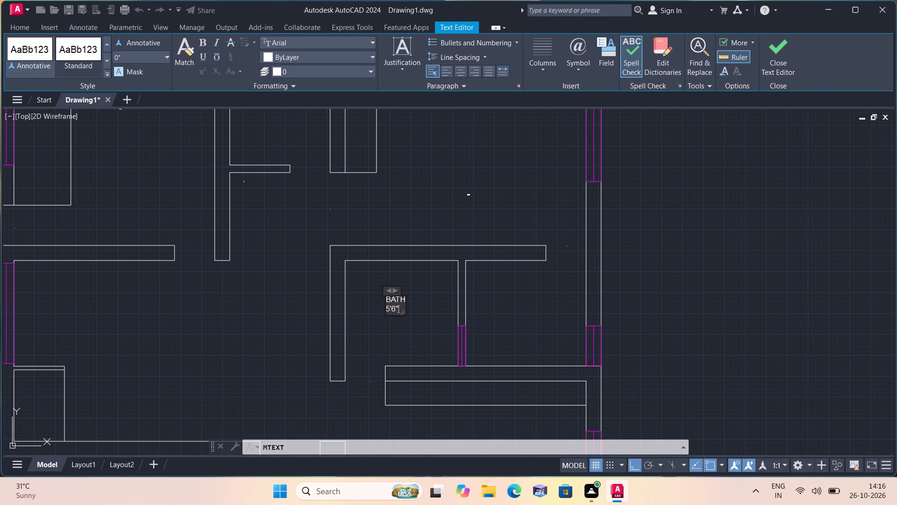
key(x)
text(5'3")
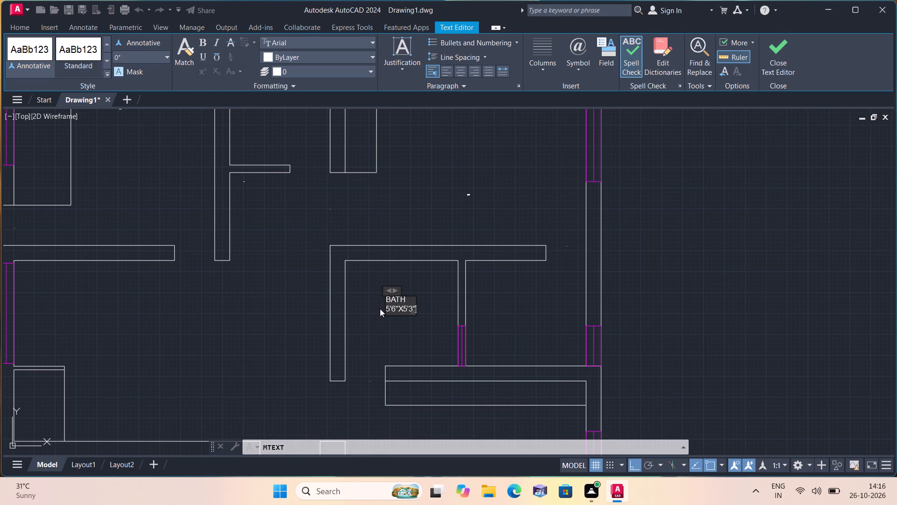
click(382, 310)
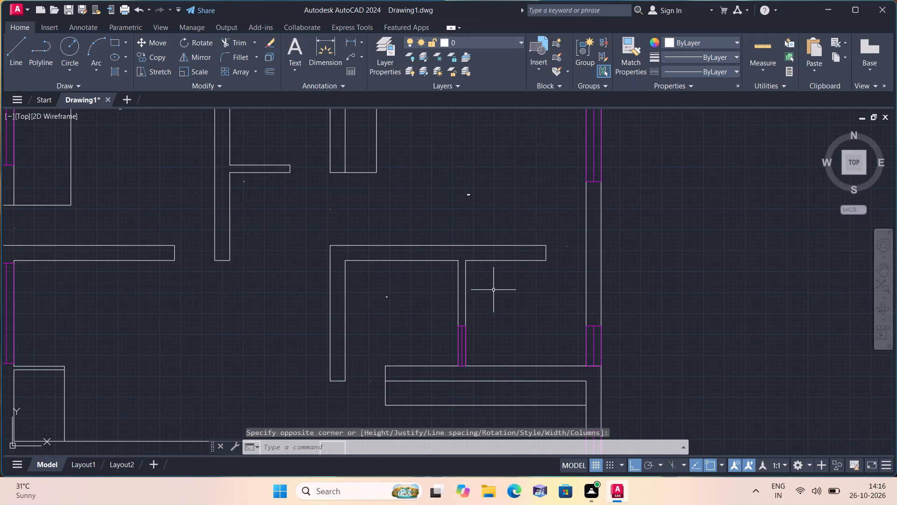
Add the two-line multiline text label BATH, 6'0"X5'3" inside the small room between the magenta-windowed partition and the right outer wall.
key(space)
triple_click(493, 290)
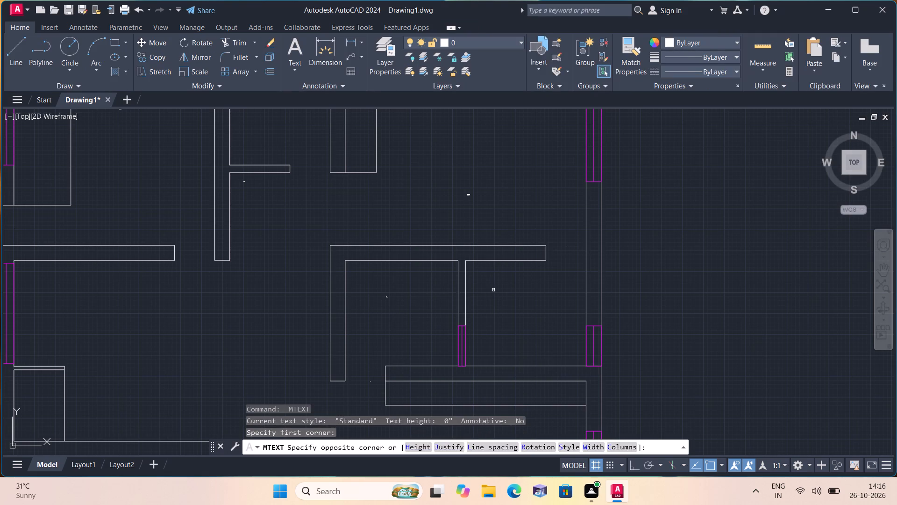
text(BA)
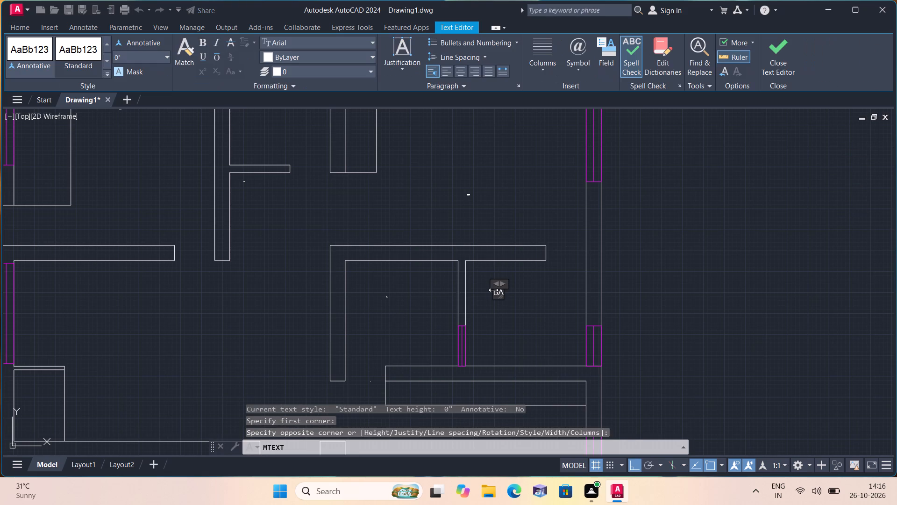
text(TH)
key(Return)
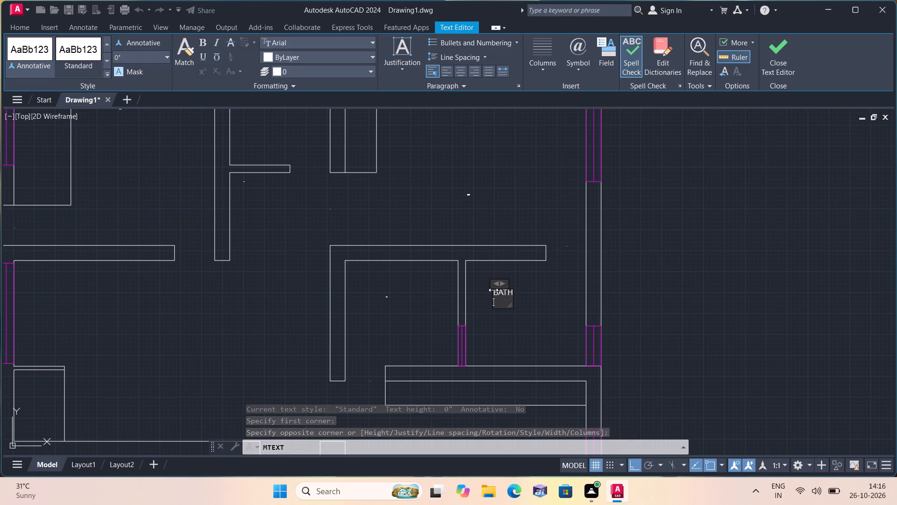
text(6'0"X)
text(5'3")
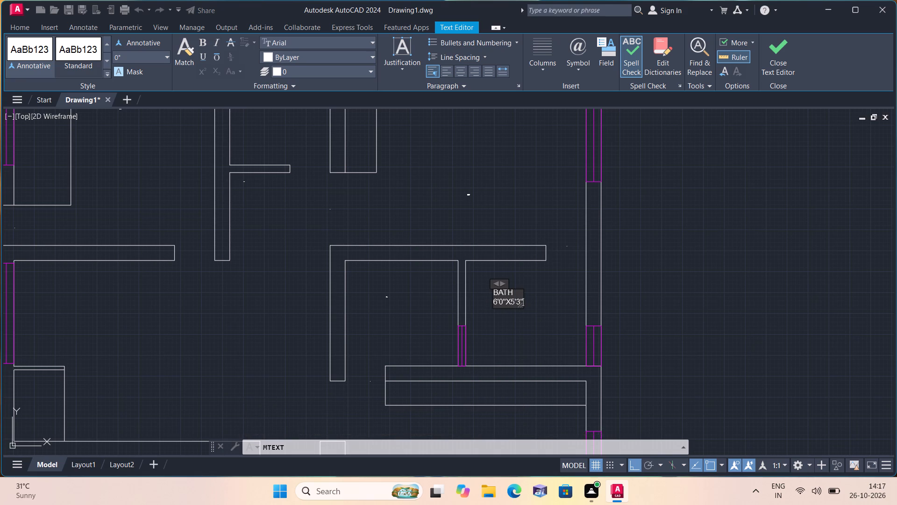
click(424, 339)
Add a multiline text label D in the entrance opening of the bottom-right room, below the end of its upper wall.
middle_drag(424, 327, 436, 204)
scroll(445, 187, down, 4)
scroll(391, 319, up, 2)
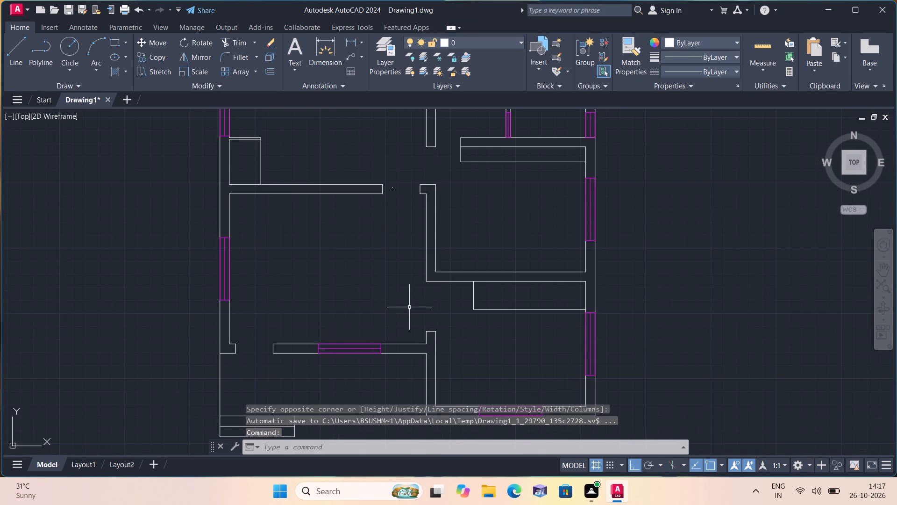
key(space)
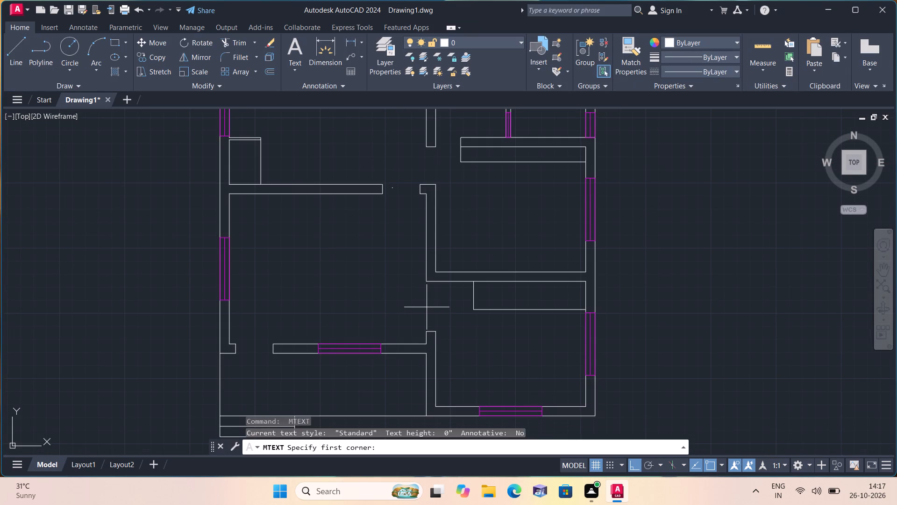
triple_click(437, 312)
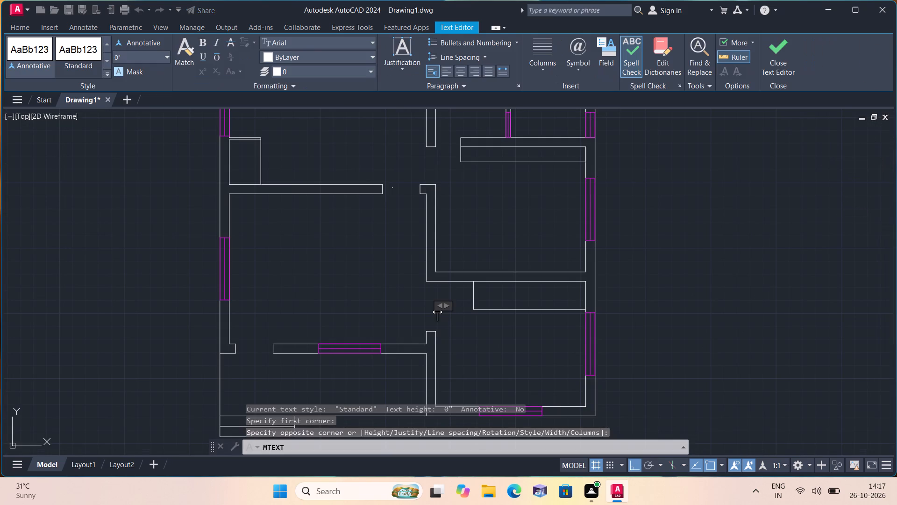
key(d)
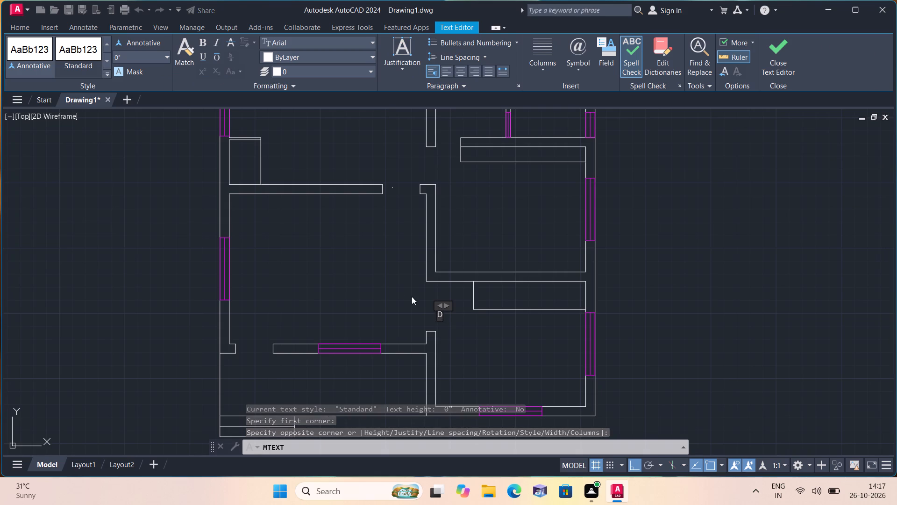
click(398, 291)
Add the two-line multiline text label BEDROOM, 12'0"X10'0" inside the right-hand room directly above the bottom-right room.
scroll(431, 331, down, 1)
middle_drag(464, 349, 451, 281)
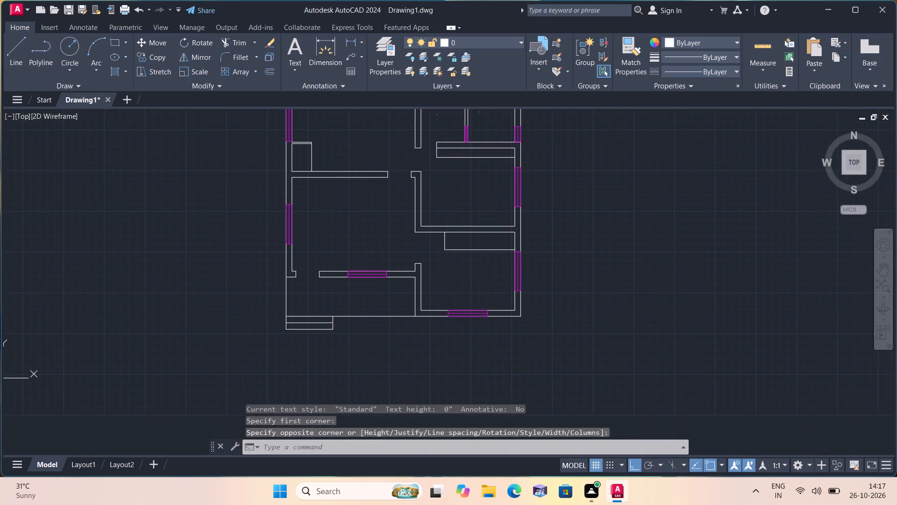
scroll(463, 273, up, 1)
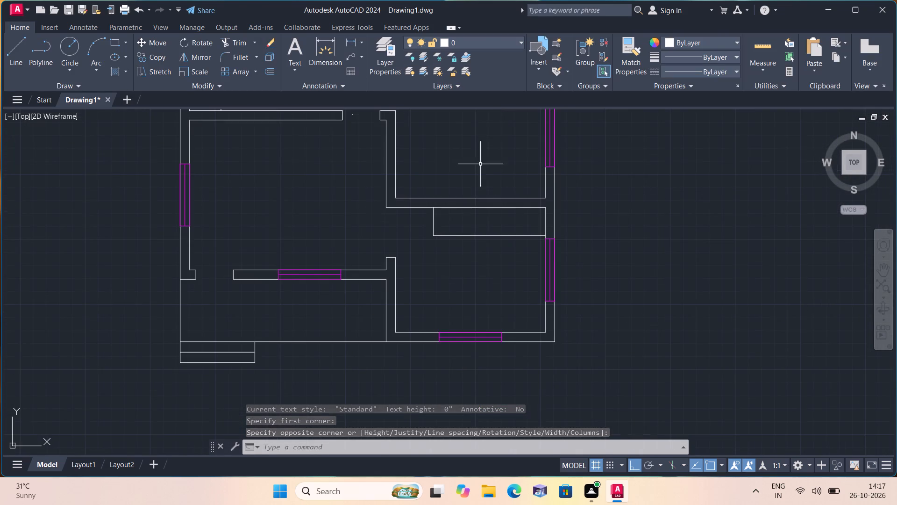
middle_drag(475, 111, 431, 263)
scroll(421, 280, up, 4)
middle_drag(427, 296, 431, 280)
scroll(427, 290, down, 2)
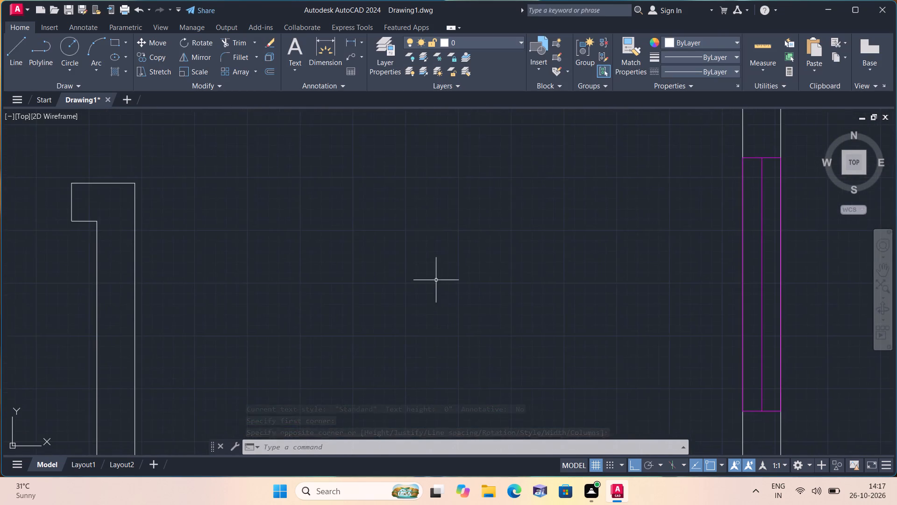
scroll(438, 280, down, 3)
key(space)
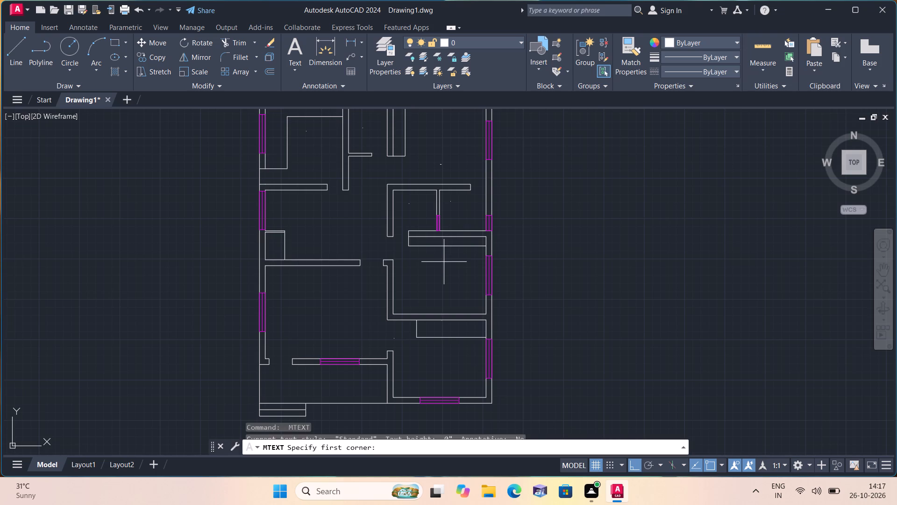
triple_click(433, 288)
click(433, 288)
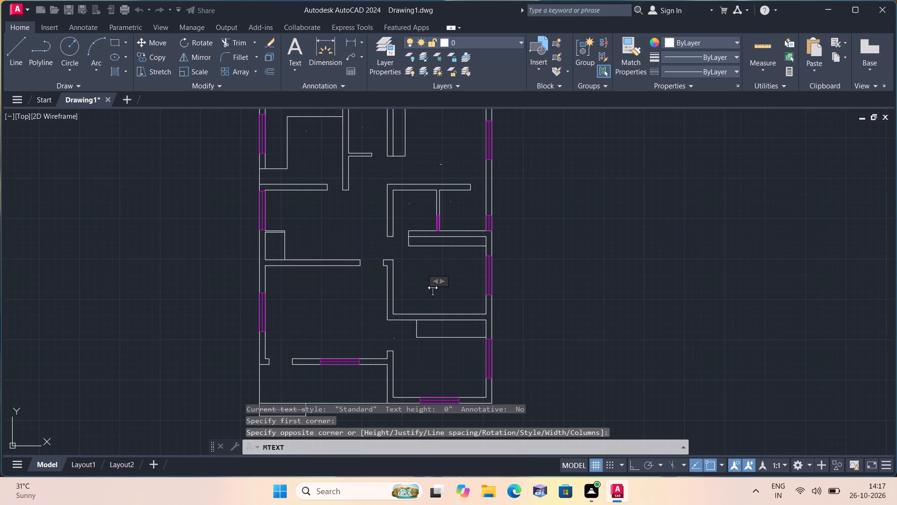
text(BEDROO)
key(m)
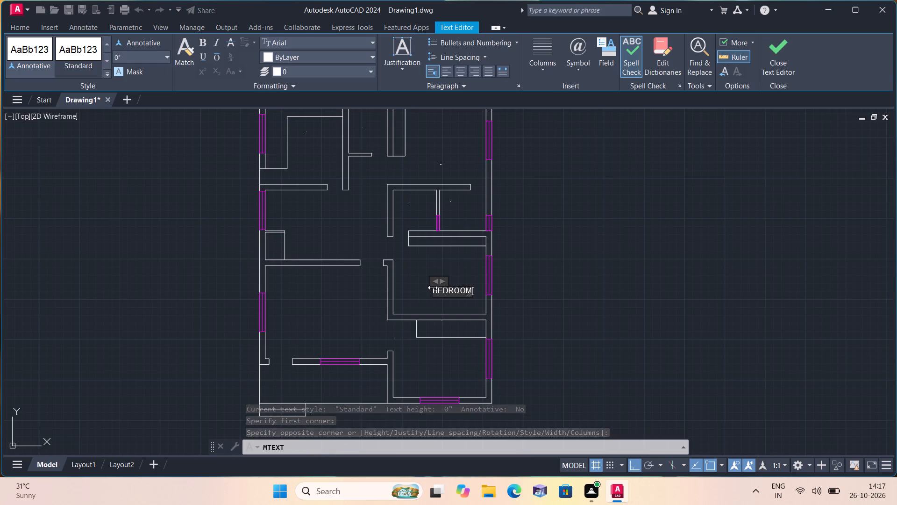
key(Return)
text(12'0"X)
text(0'0)
key(shift+quotedbl)
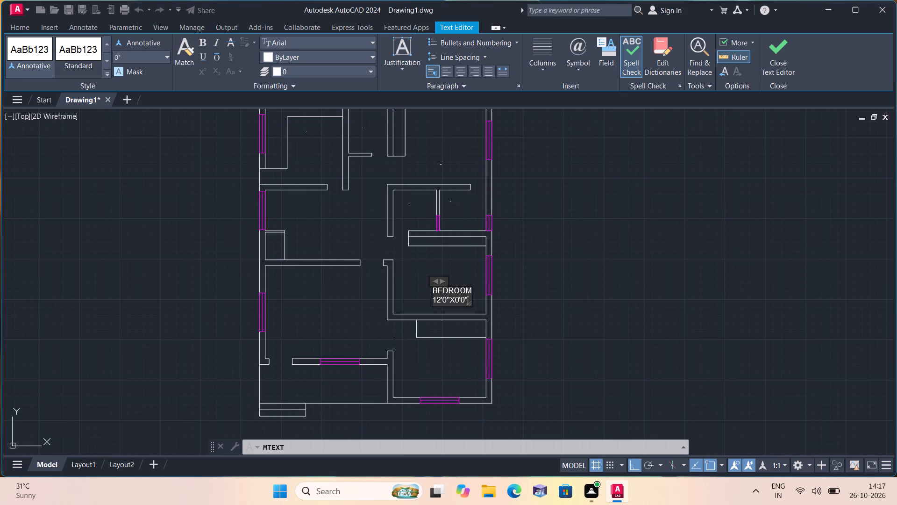
scroll(433, 289, up, 3)
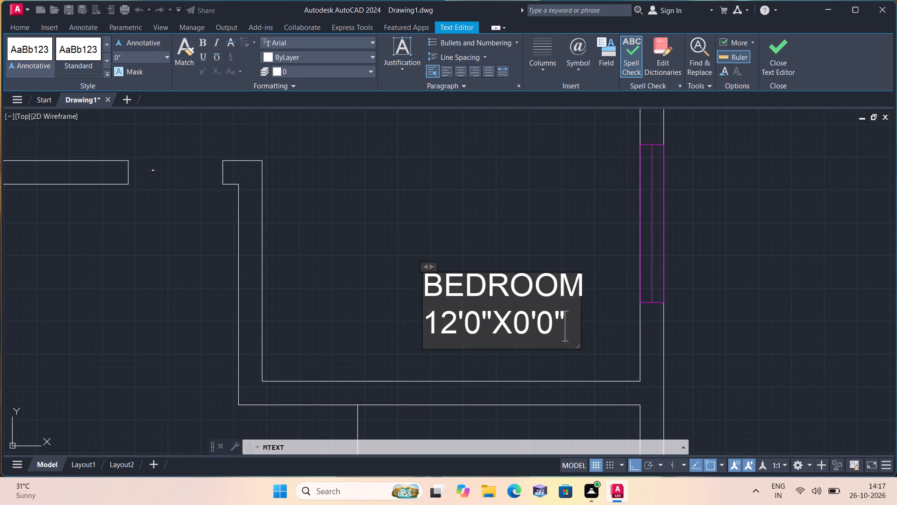
click(515, 319)
key(1)
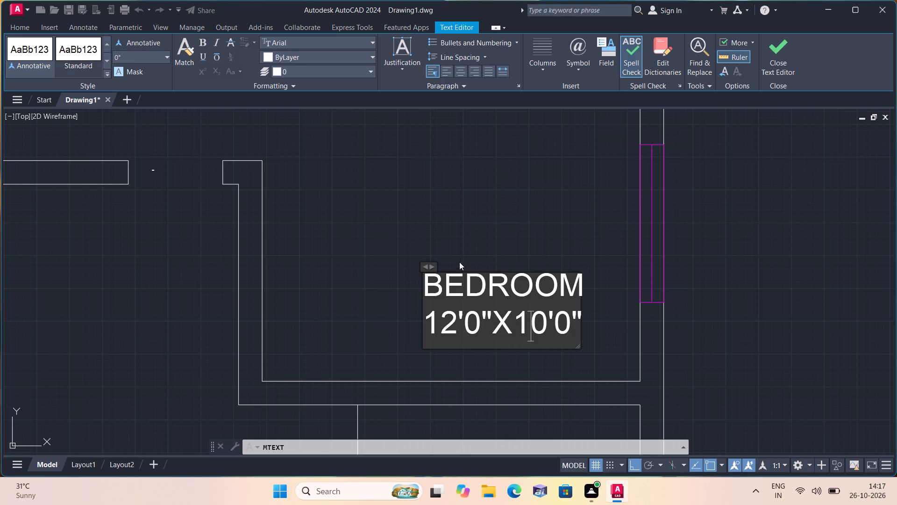
click(445, 238)
Add the two-line multiline text label BEDROOM, 12'0"X10'0" inside the bottom-right room, below its built-in.
scroll(448, 249, down, 2)
middle_drag(452, 280, 448, 231)
scroll(451, 275, down, 1)
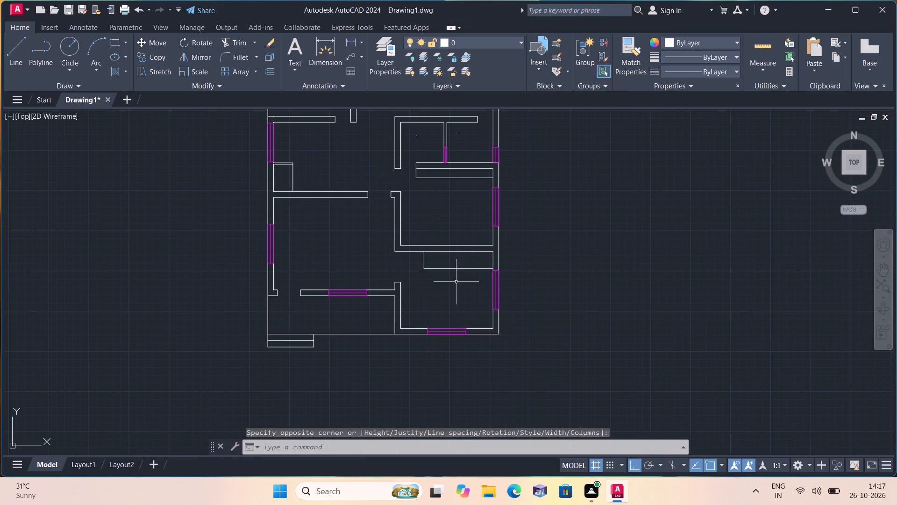
key(space)
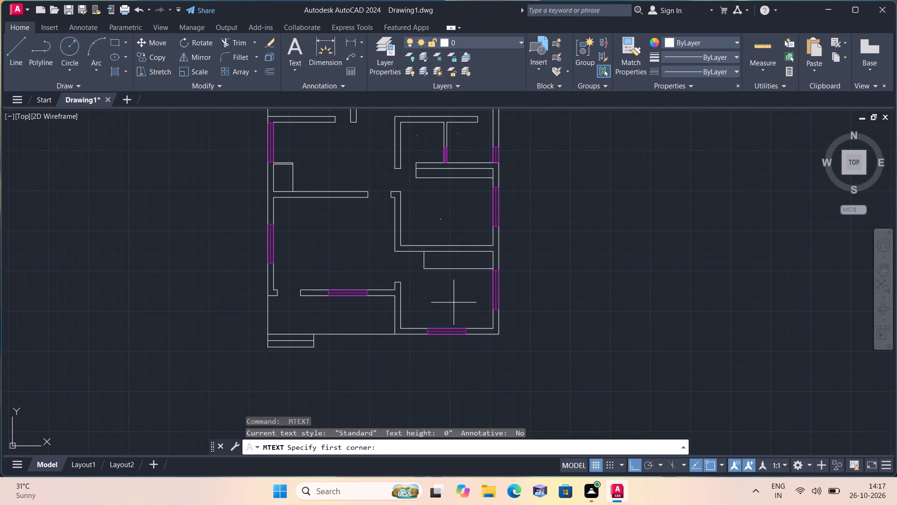
triple_click(455, 302)
text(BEDROOM)
key(Return)
text(12'0")
key(x)
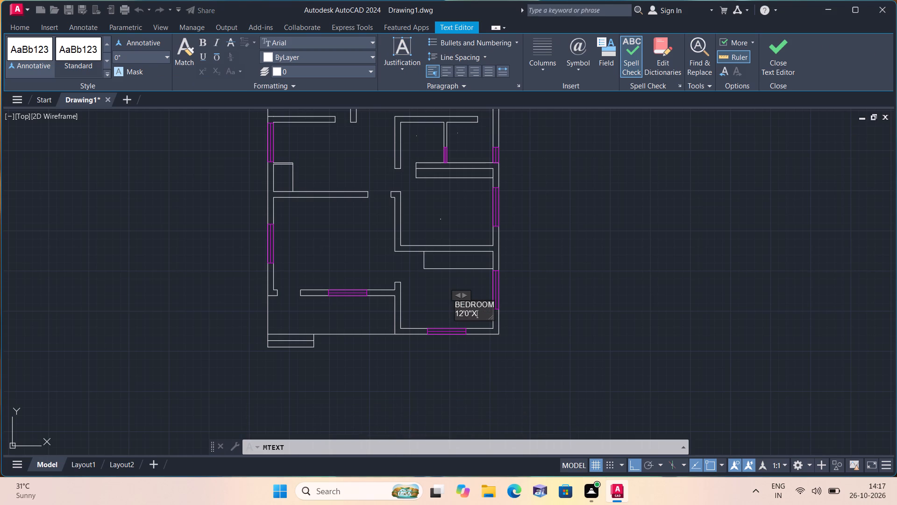
text(10')
text(0")
click(371, 314)
Add the two-line multiline text label SITOUT, 15'9"X5'0" in the open front area above the entrance steps.
middle_drag(384, 317, 404, 316)
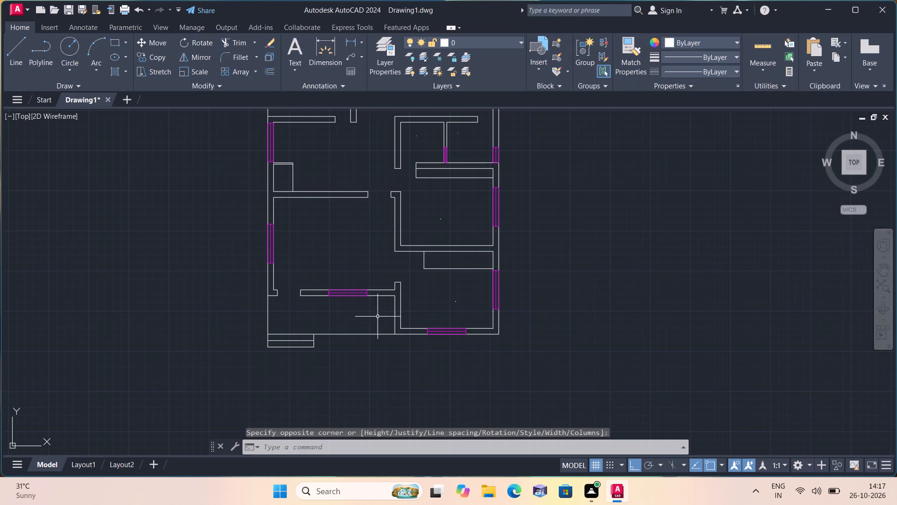
middle_drag(404, 316, 466, 313)
scroll(480, 263, up, 2)
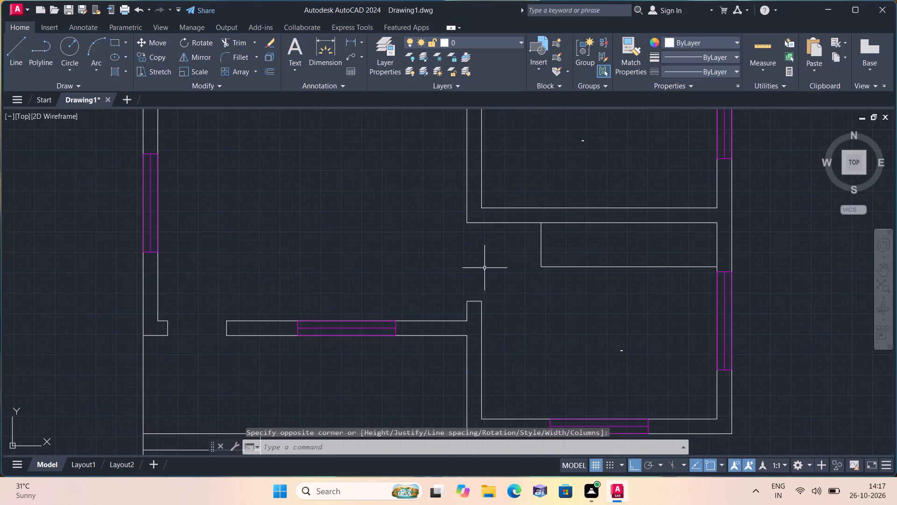
scroll(483, 275, up, 3)
scroll(470, 293, down, 3)
middle_drag(308, 374, 339, 325)
scroll(310, 369, down, 1)
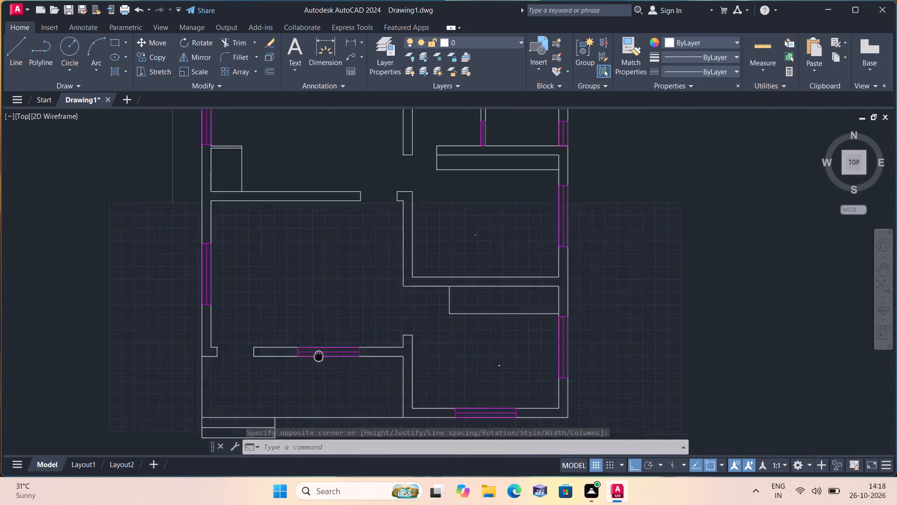
middle_drag(339, 325, 391, 296)
key(space)
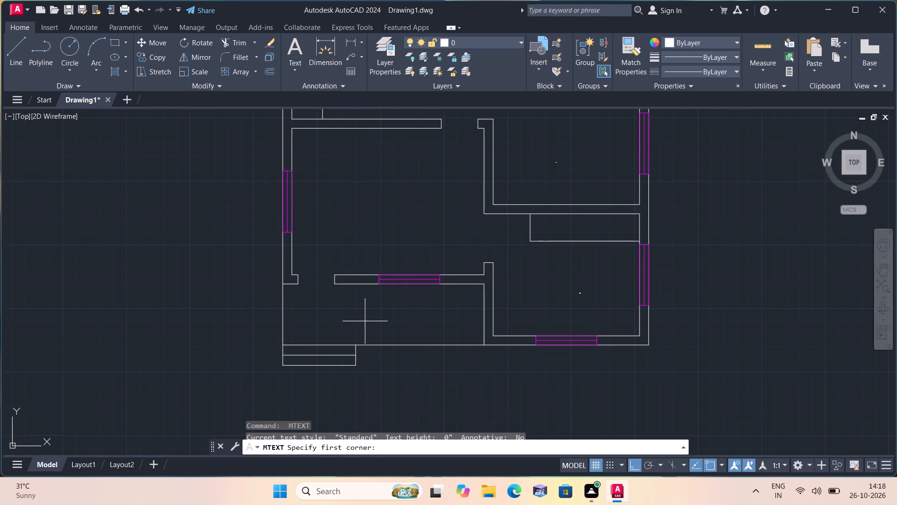
triple_click(365, 321)
click(365, 321)
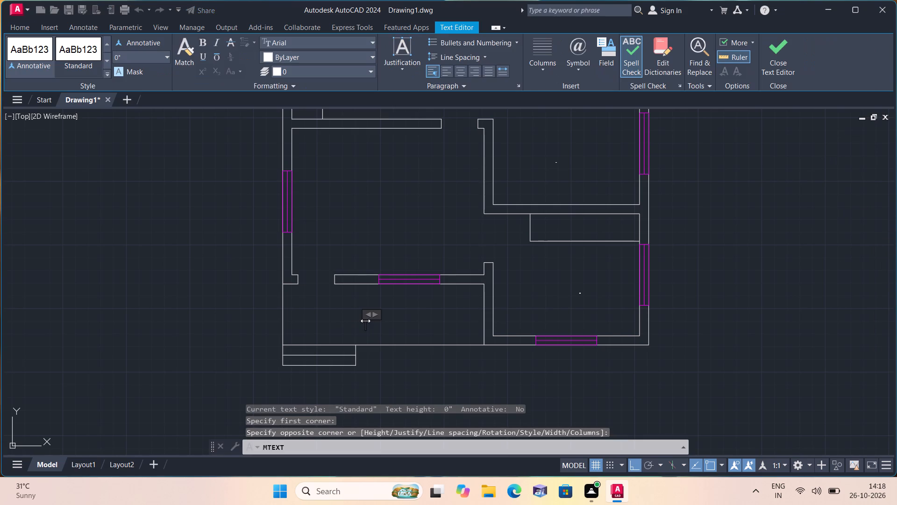
text(SIT)
text(OUT)
key(Return)
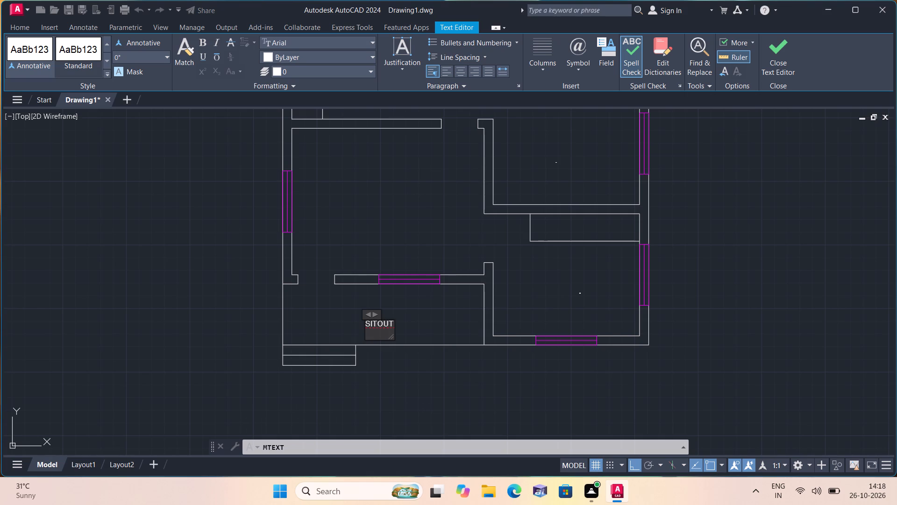
text(15'9")
key(x)
text(5'0")
scroll(365, 321, up, 1)
click(313, 304)
Add a multiline text label M.D in the main entrance opening between the sitout and the large room behind it.
middle_drag(315, 309, 353, 348)
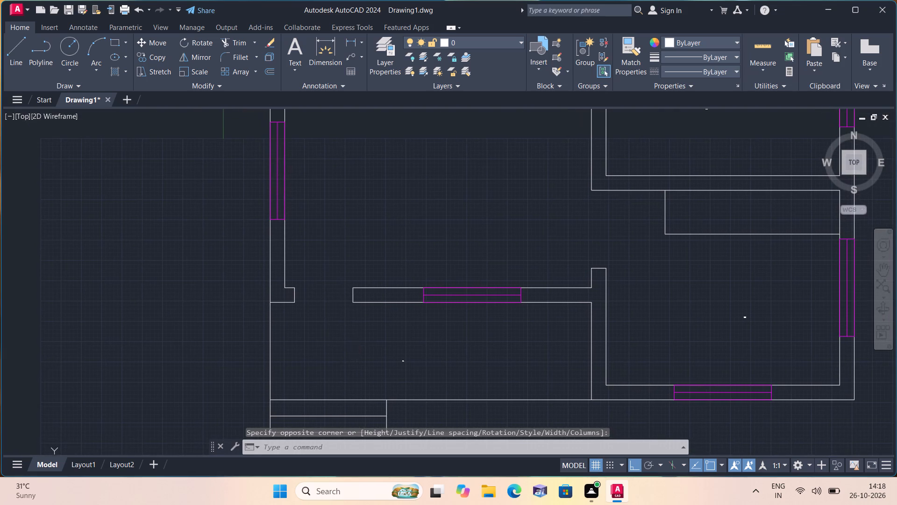
scroll(312, 299, up, 1)
key(space)
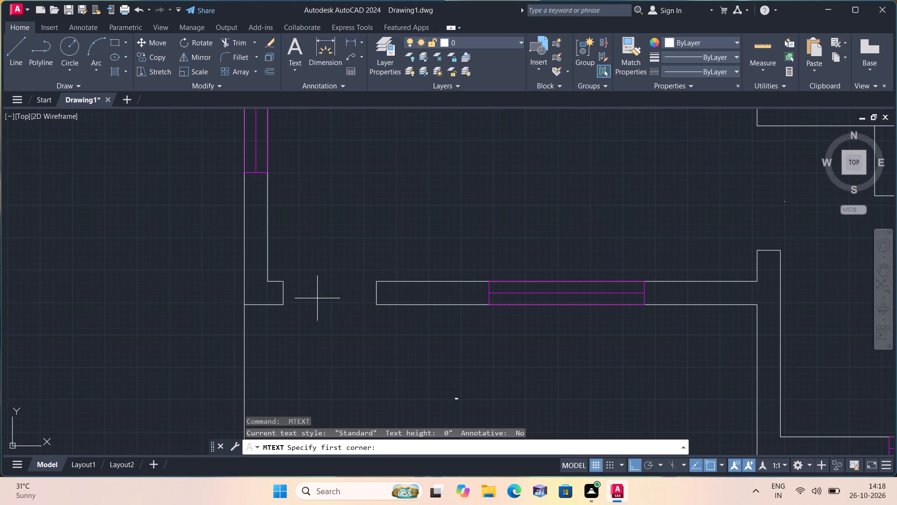
triple_click(317, 298)
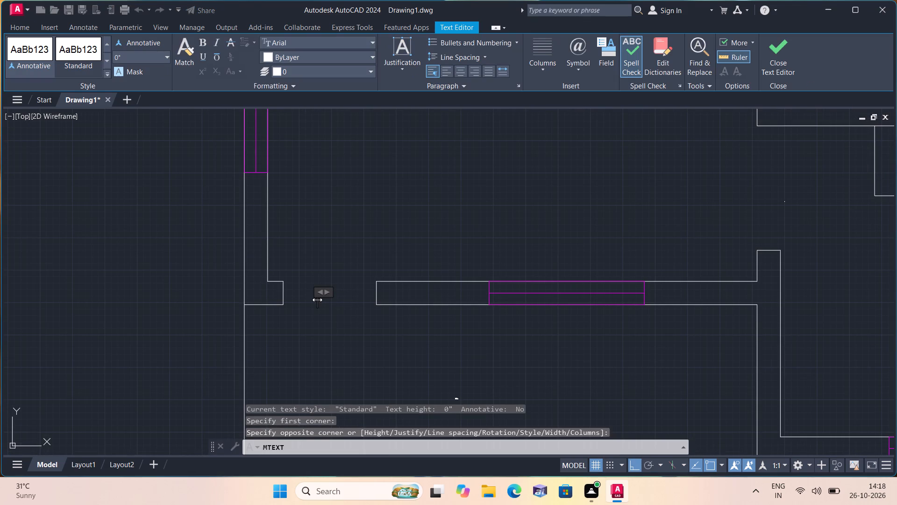
text(M.D)
click(303, 236)
Add the two-line multiline text label LIVING, 15'9"X12'0" in the middle of the large room above the sitout.
scroll(300, 238, down, 1)
middle_drag(298, 238, 273, 345)
scroll(273, 346, down, 1)
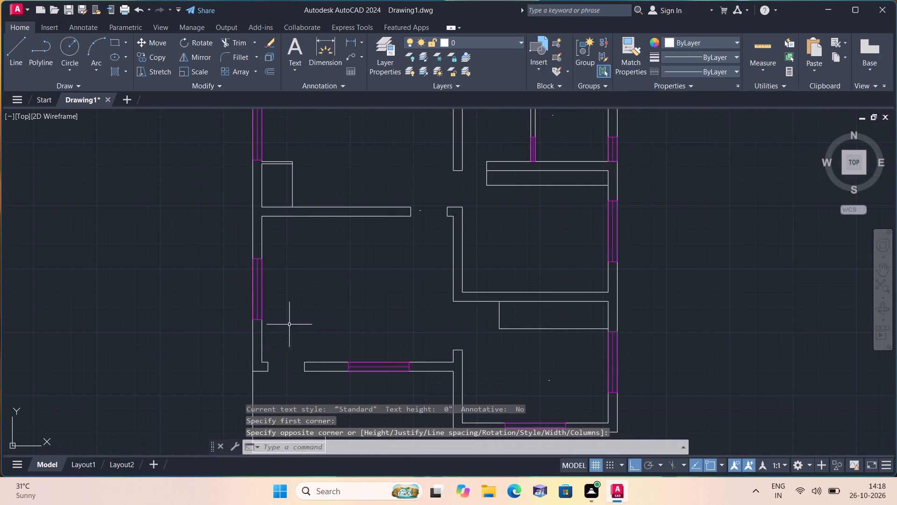
key(space)
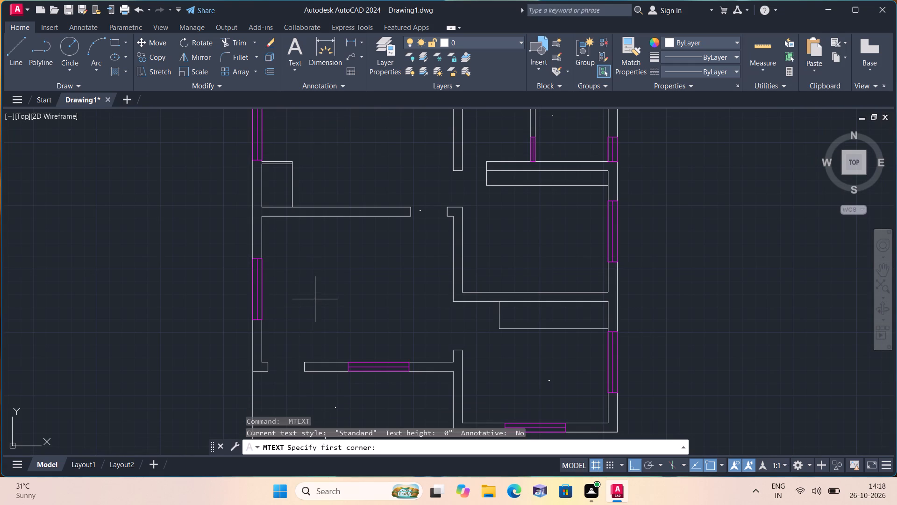
triple_click(353, 283)
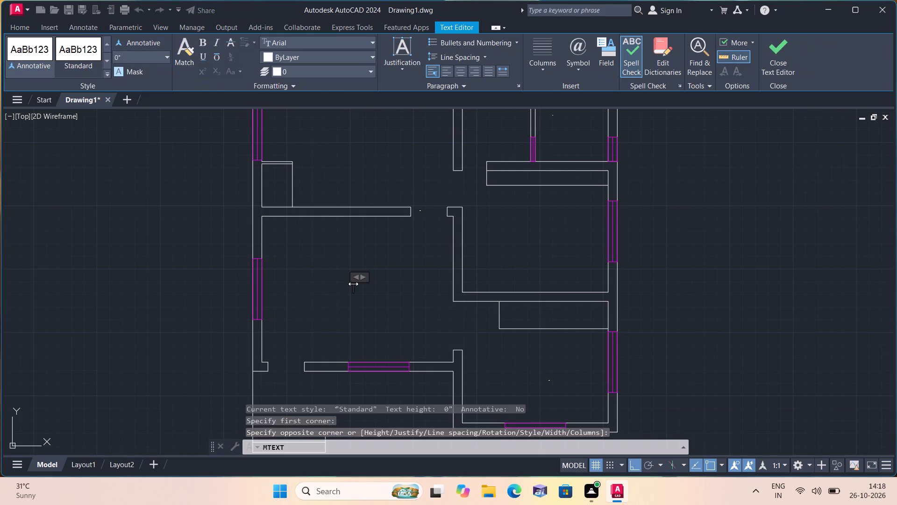
text(LIVI)
text(NG)
key(Return)
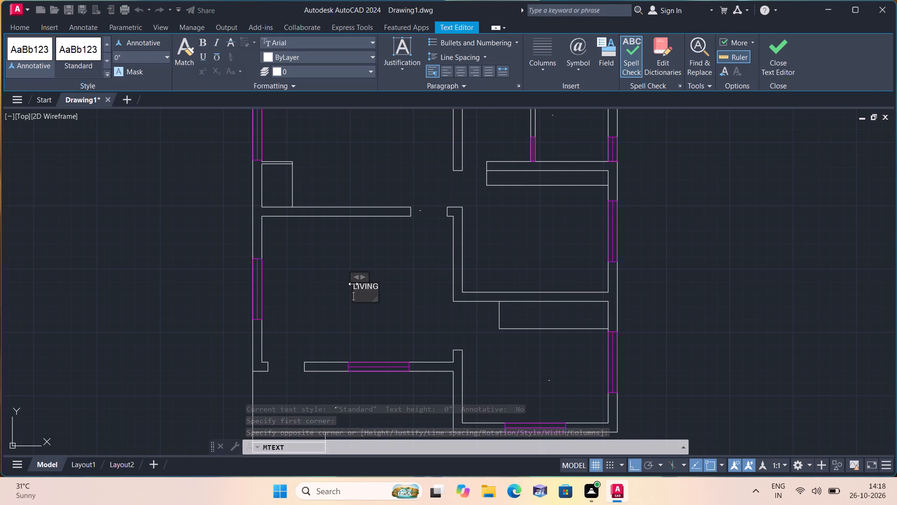
text(15'9")
key(x)
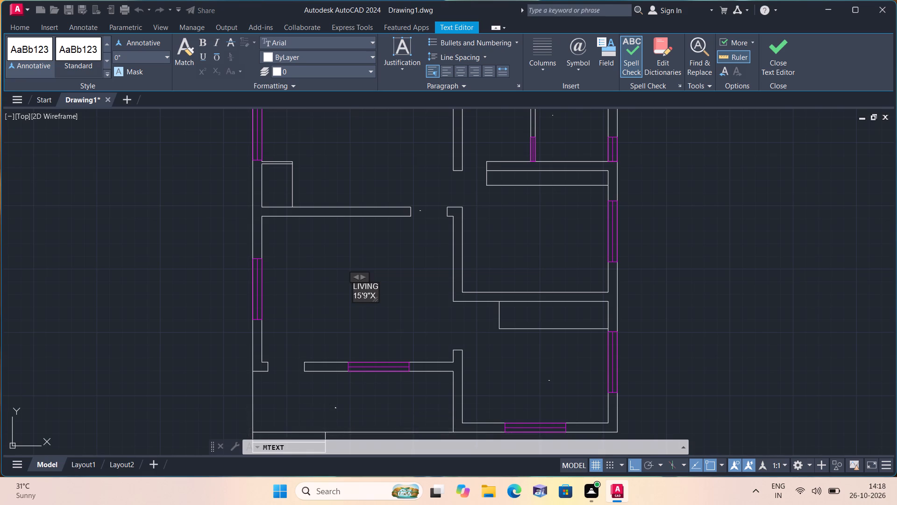
text(12'0")
click(337, 255)
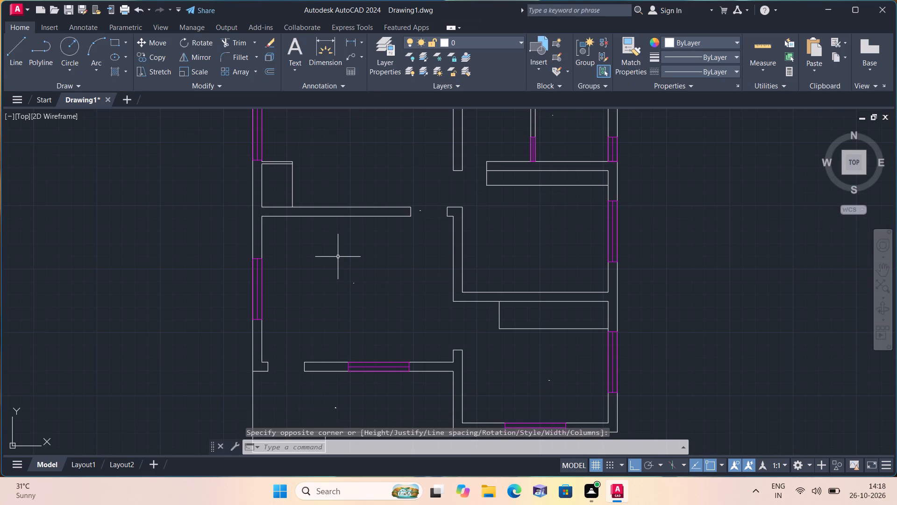
Add a multiline text label POOJA inside the small enclosure against the outer wall above the living room.
middle_drag(336, 258, 356, 319)
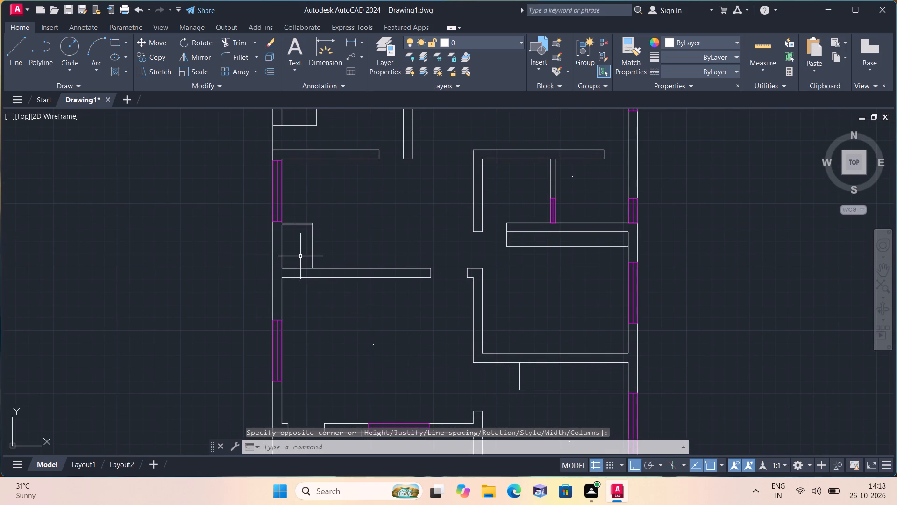
scroll(300, 254, up, 1)
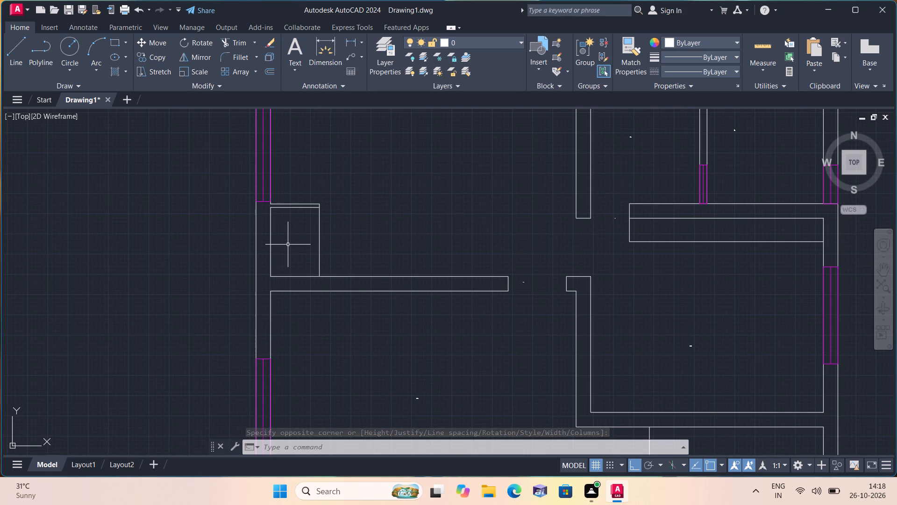
key(space)
triple_click(288, 248)
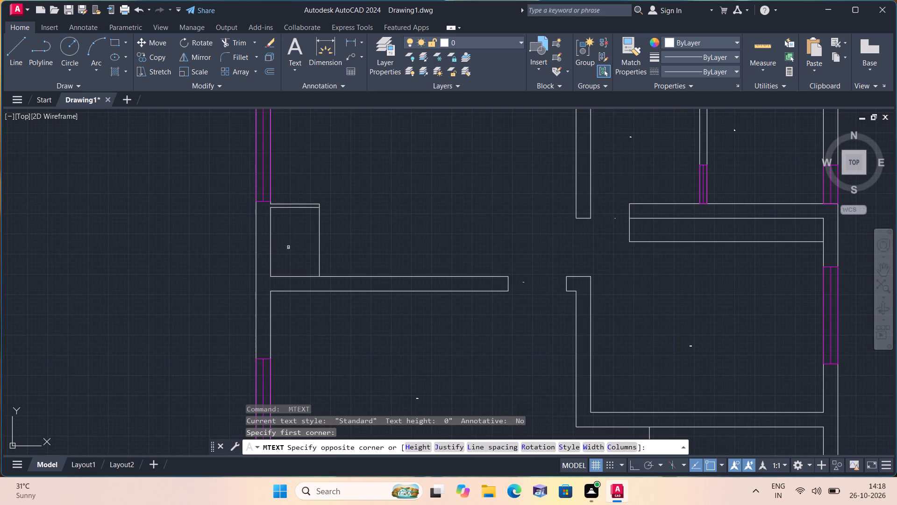
text(POOJA)
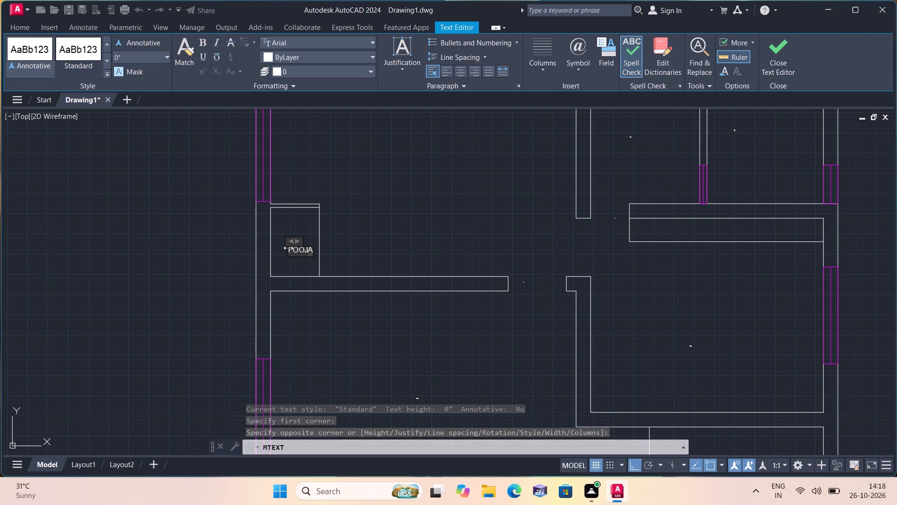
click(303, 228)
Select all multiline text labels in the drawing through the POOJA label and set their text height to 6".
middle_drag(296, 233, 291, 349)
scroll(294, 235, down, 1)
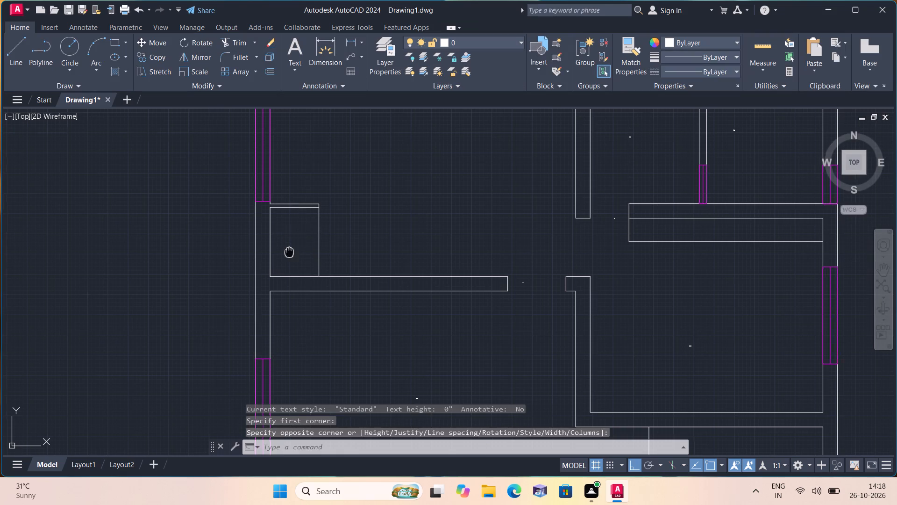
middle_drag(291, 349, 300, 421)
scroll(285, 329, up, 1)
middle_drag(346, 383, 306, 217)
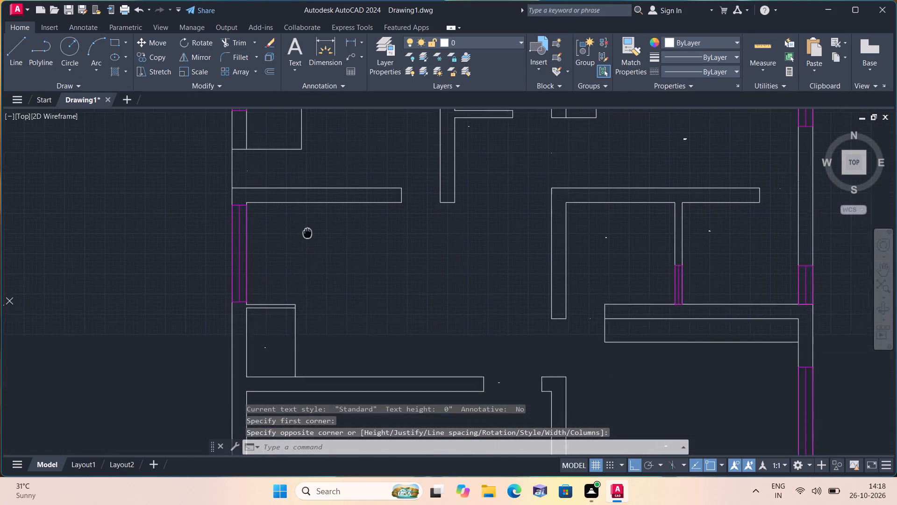
middle_drag(306, 217, 305, 208)
scroll(266, 330, up, 2)
drag(268, 325, 260, 303)
click(228, 251)
right_click(228, 251)
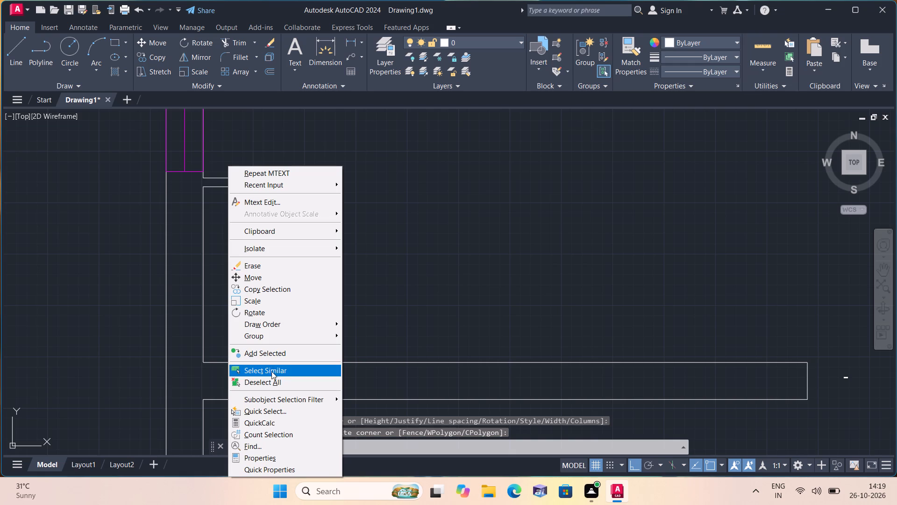
click(272, 370)
right_click(274, 366)
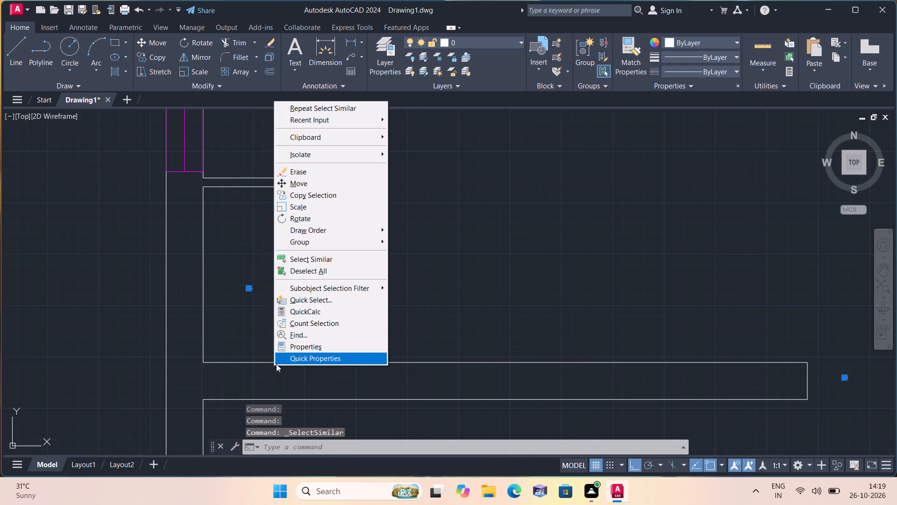
click(298, 349)
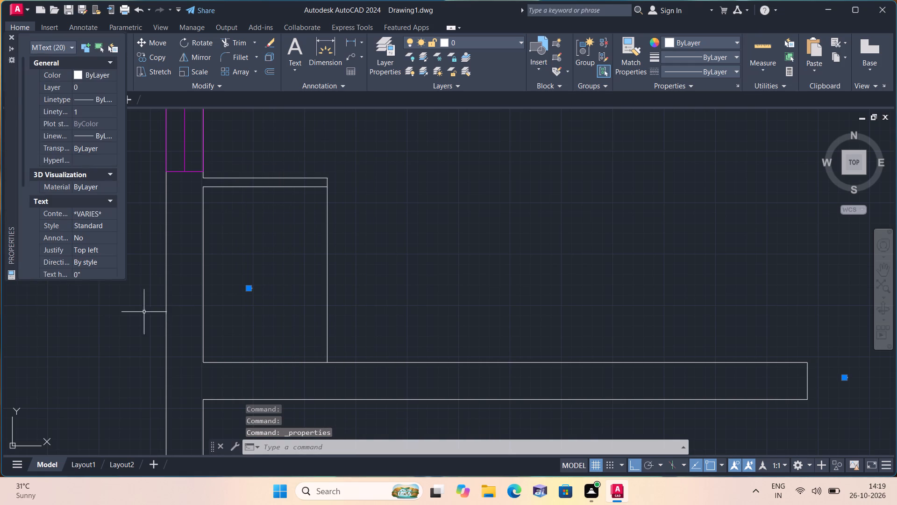
right_click(267, 311)
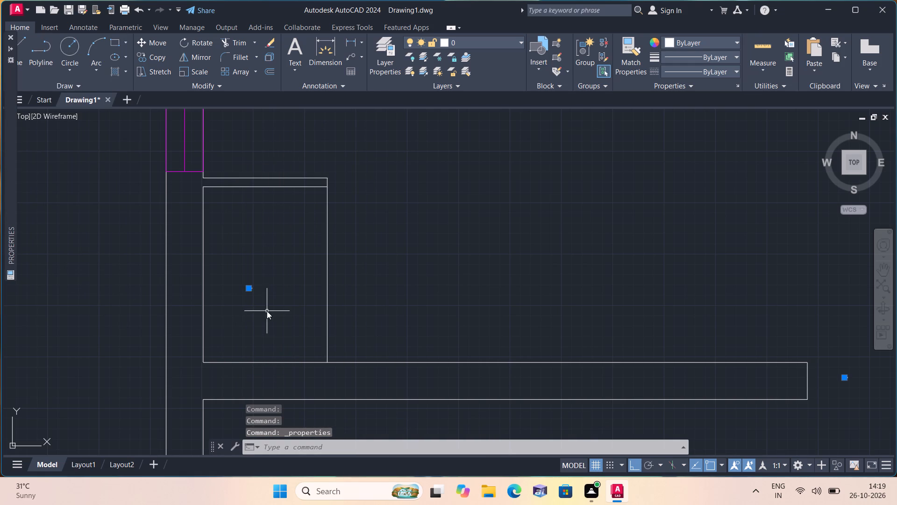
click(291, 291)
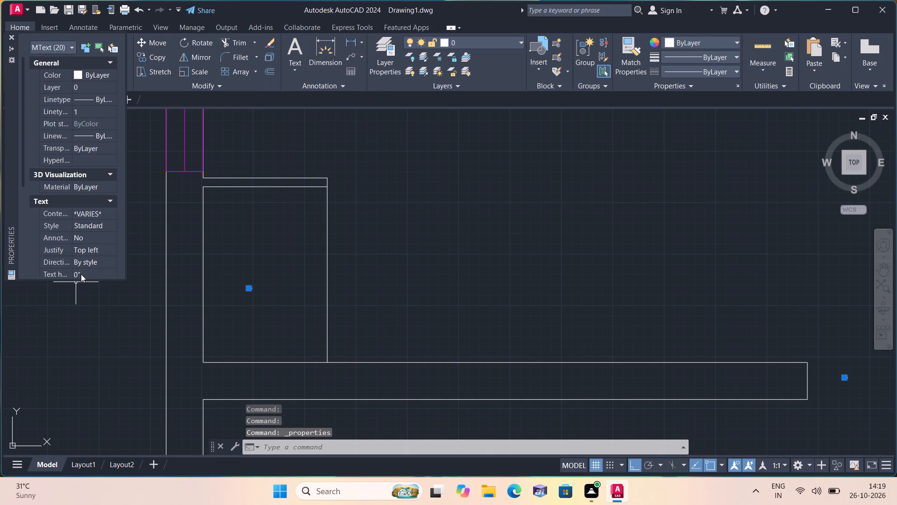
click(81, 274)
key(BackSpace)
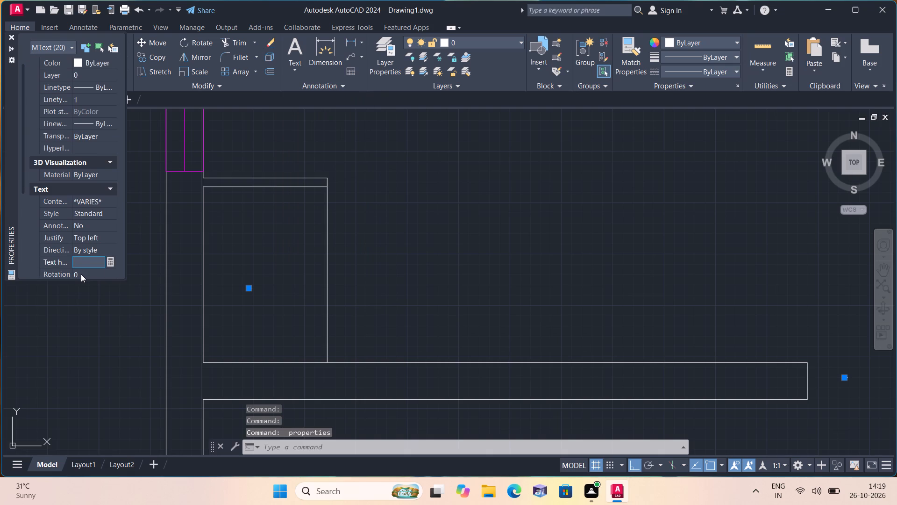
text(6")
click(142, 231)
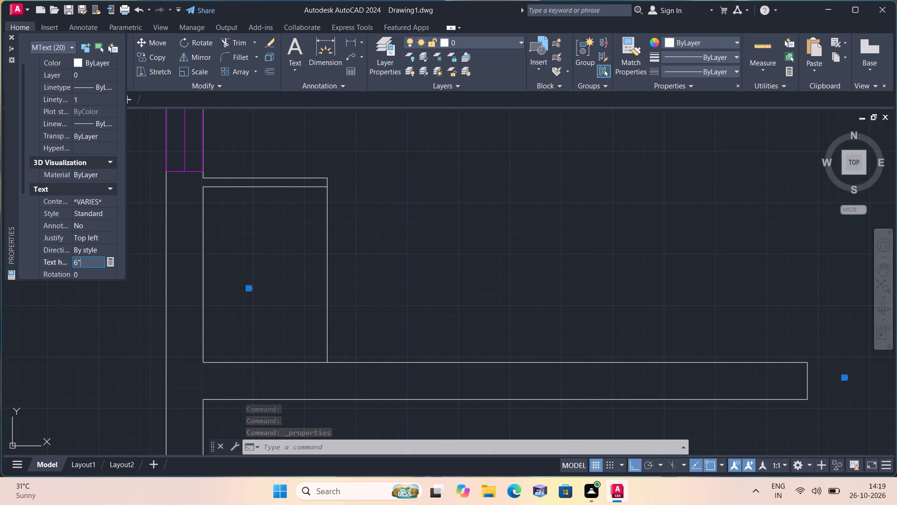
click(11, 36)
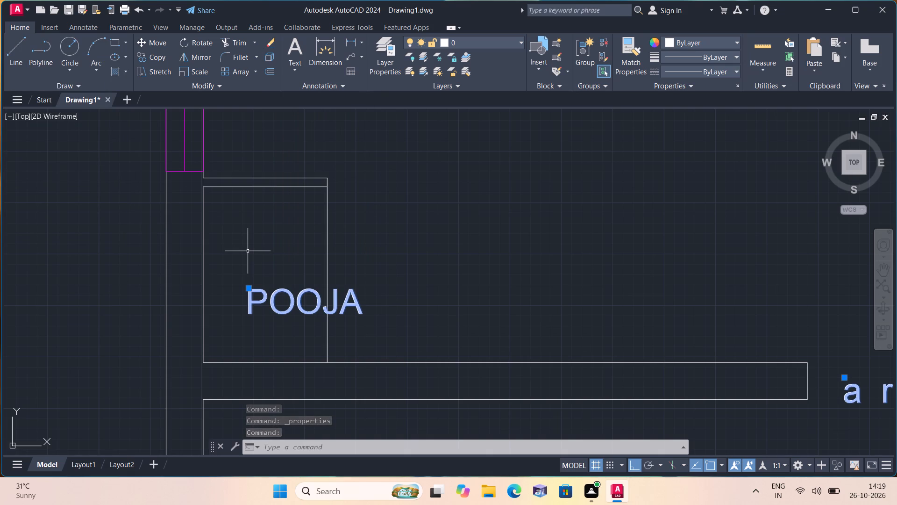
key(Escape)
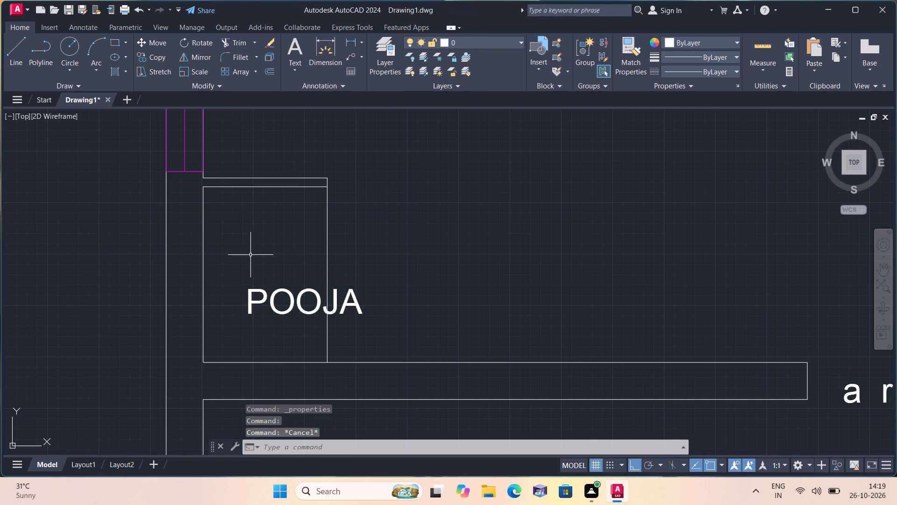
Rotate the POOJA label 90 degrees to read vertically within its enclosure, and turn Ortho off.
click(273, 293)
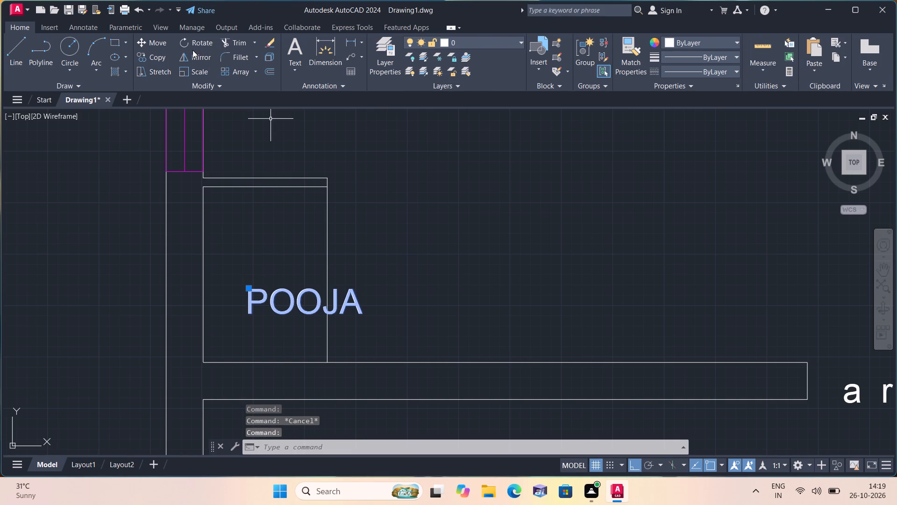
click(196, 42)
drag(283, 299, 285, 291)
click(272, 206)
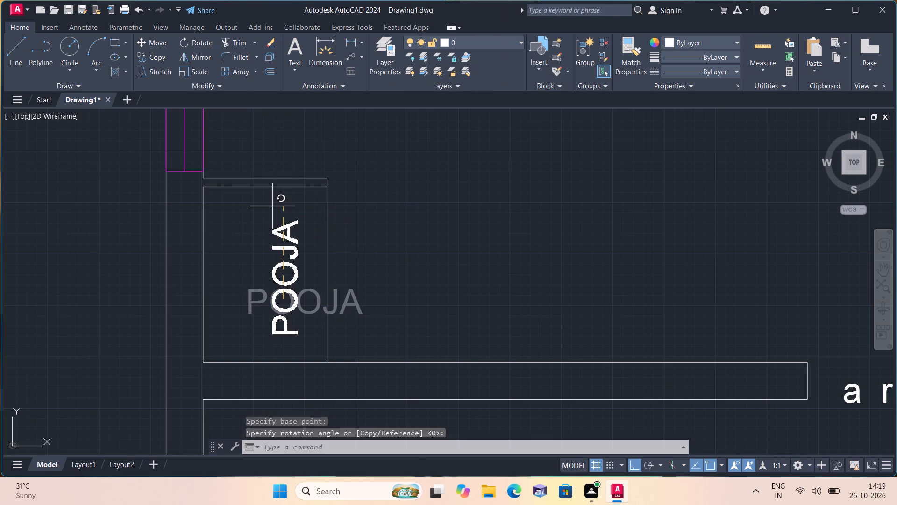
scroll(274, 210, down, 1)
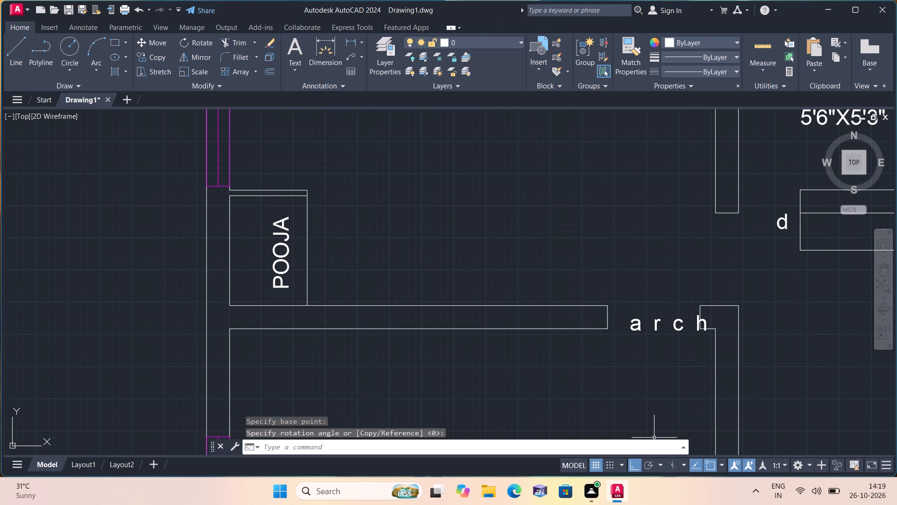
click(636, 459)
Examine the size and placement of the kitchen, bath, wash, master bedroom and door labels across the upper plan.
scroll(566, 300, down, 2)
middle_drag(564, 300, 479, 412)
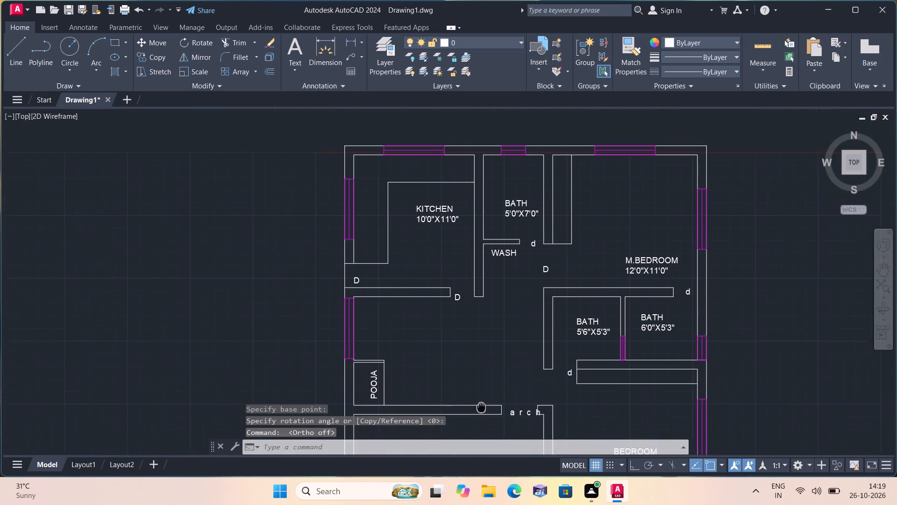
middle_drag(479, 412, 478, 413)
scroll(374, 293, up, 1)
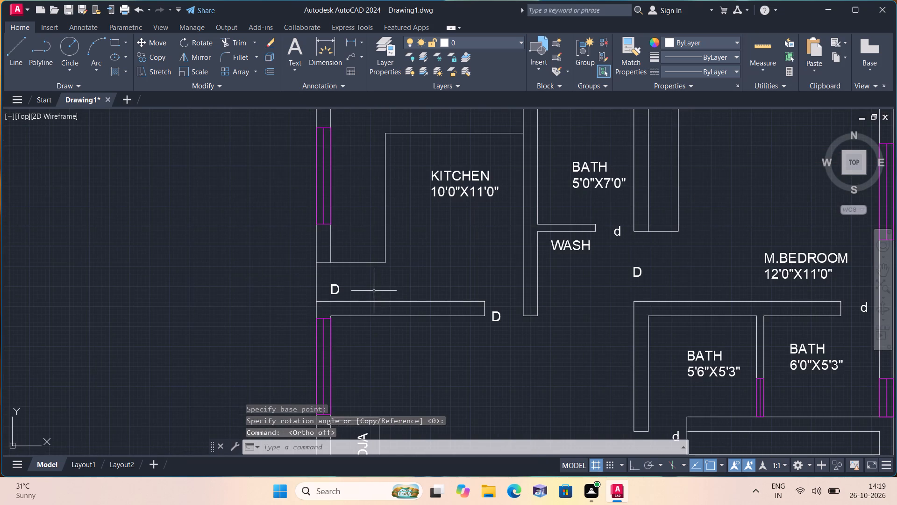
scroll(439, 209, up, 2)
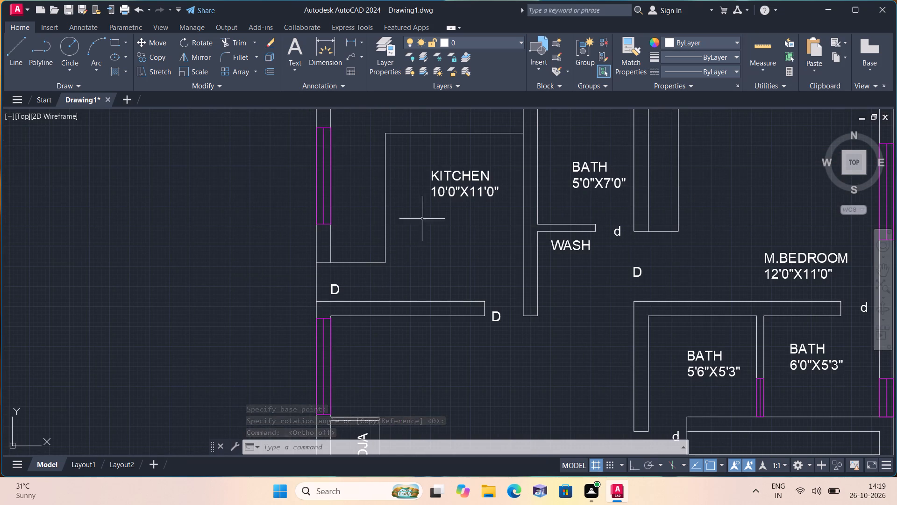
middle_drag(441, 209, 406, 335)
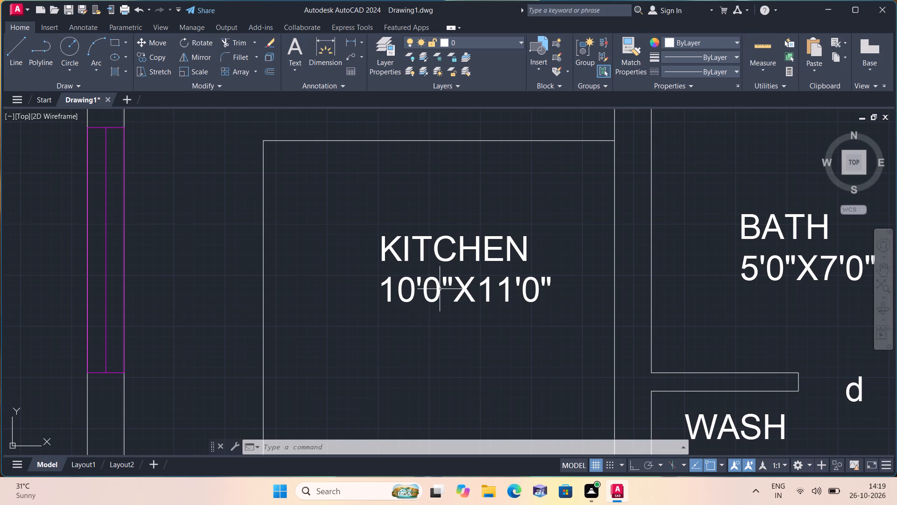
middle_drag(486, 308, 423, 277)
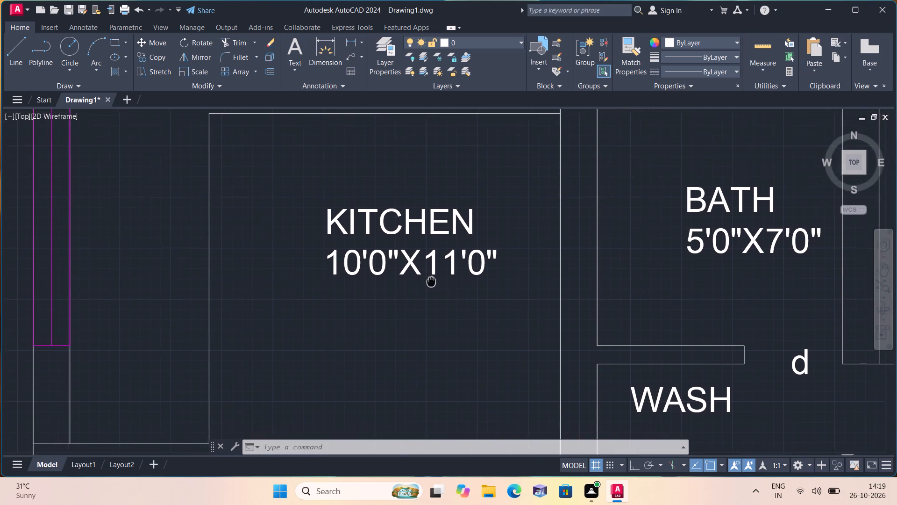
middle_drag(423, 277, 419, 276)
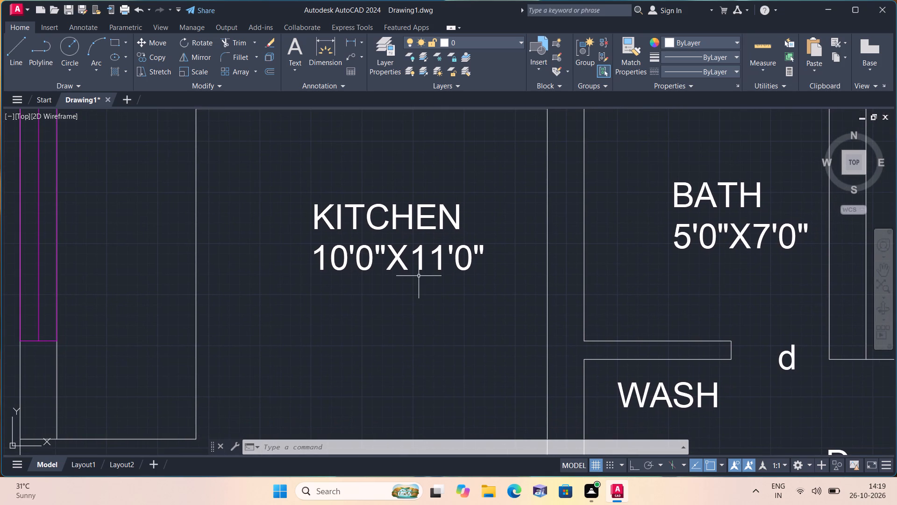
scroll(419, 276, down, 1)
middle_drag(541, 272, 464, 289)
scroll(464, 289, down, 1)
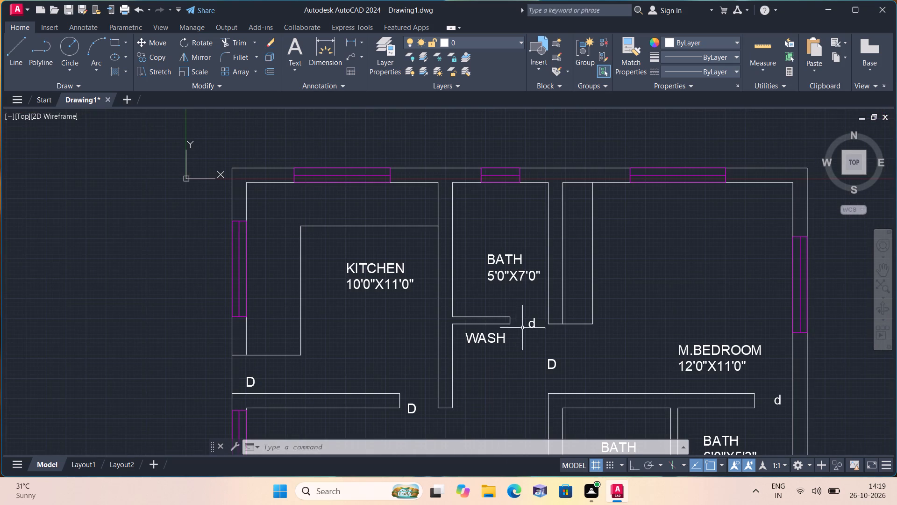
middle_drag(515, 329, 403, 303)
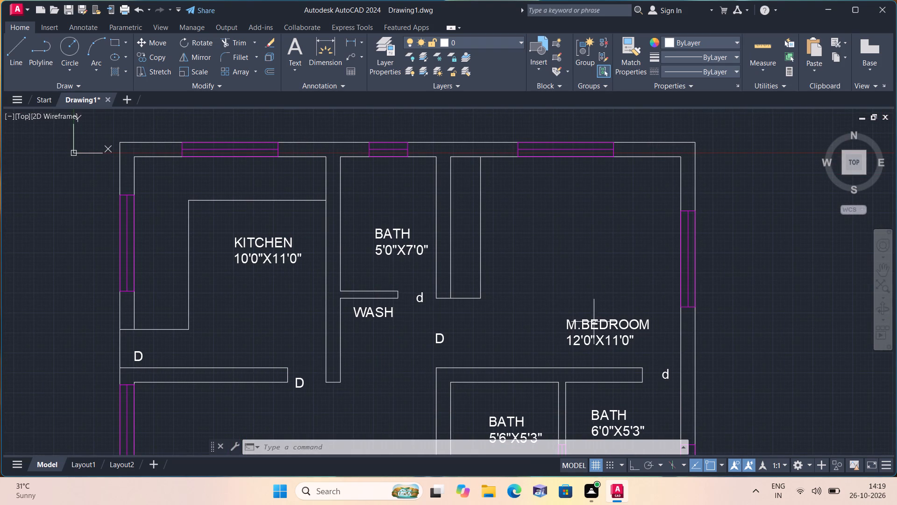
middle_drag(569, 317, 577, 254)
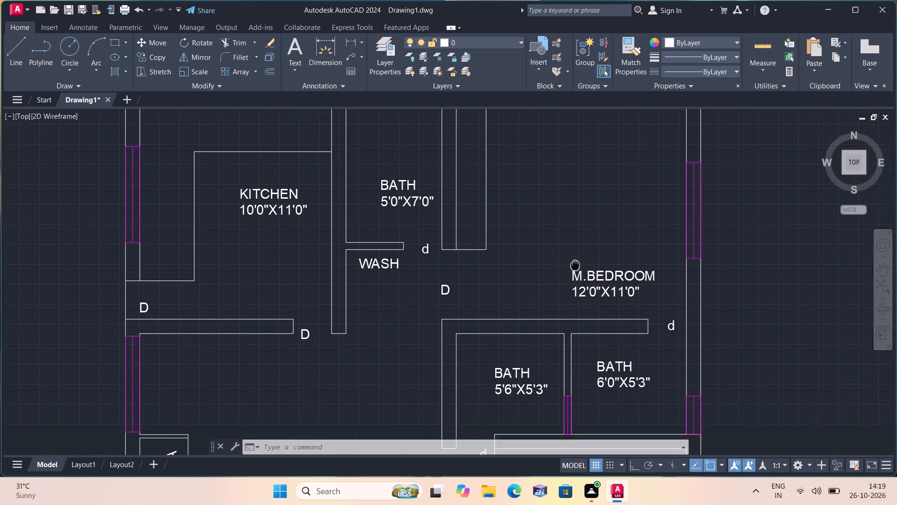
middle_drag(577, 254, 580, 246)
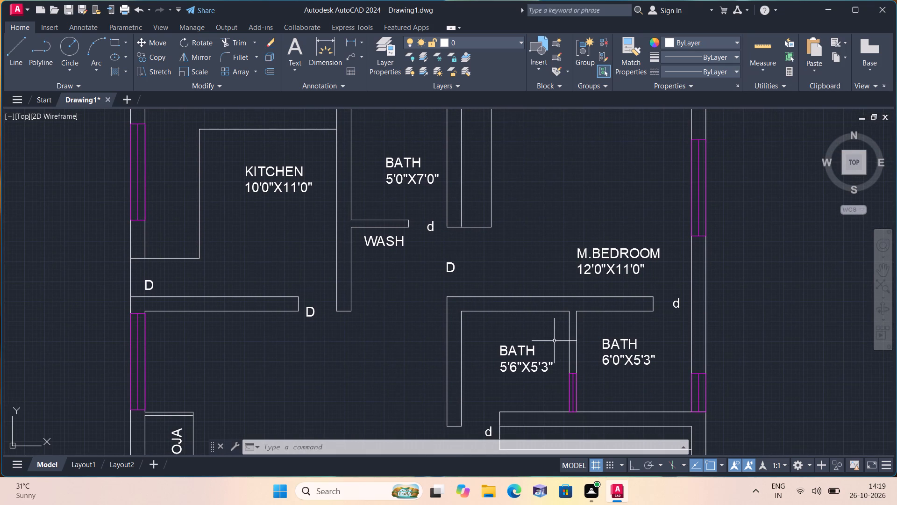
middle_drag(554, 341, 554, 324)
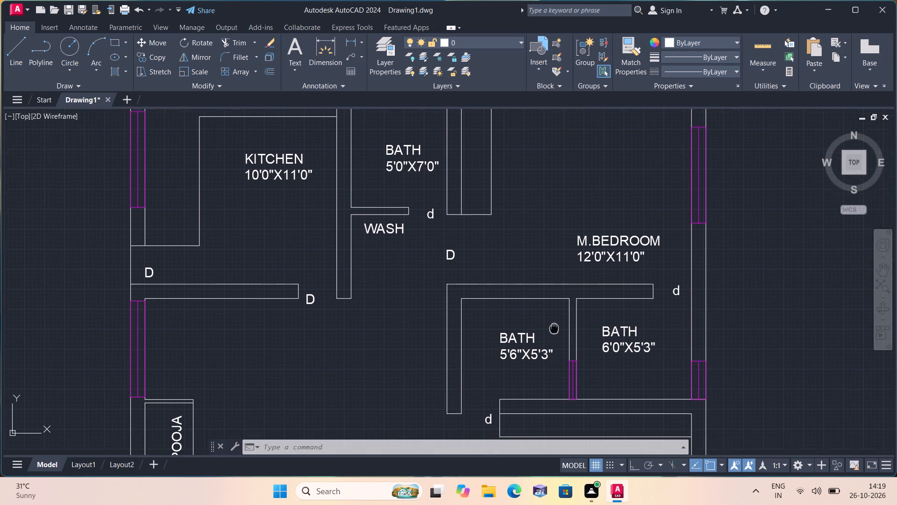
middle_drag(554, 324, 554, 296)
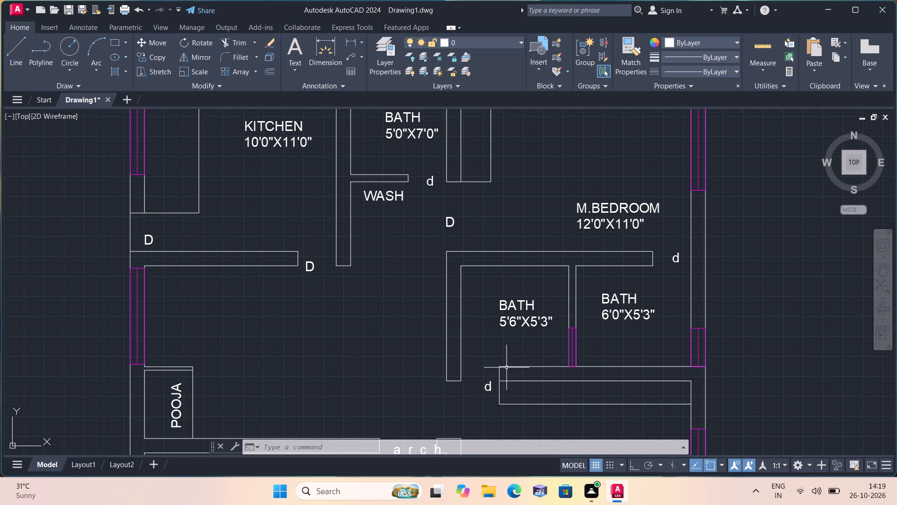
Move the d door label of the 5'6"X5'3" bath up and away from the built-in, into the middle of its door opening.
scroll(499, 376, up, 1)
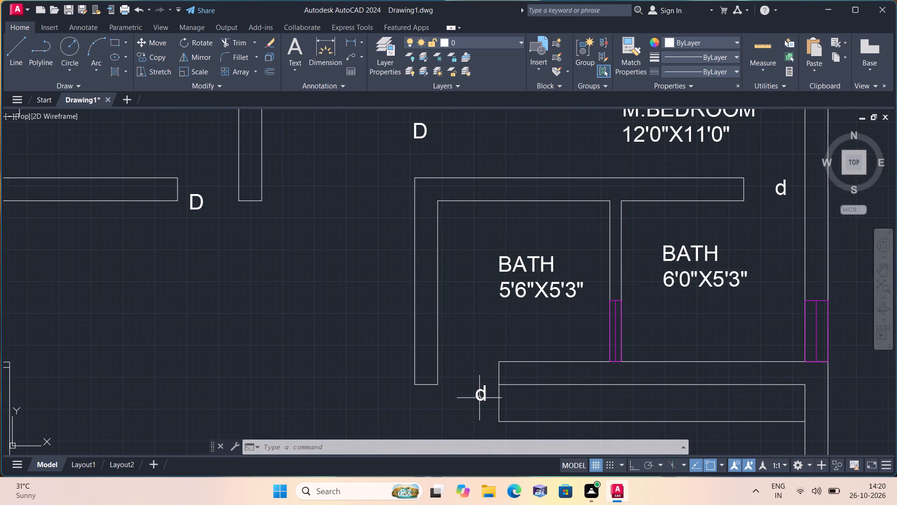
click(475, 403)
click(478, 393)
click(479, 391)
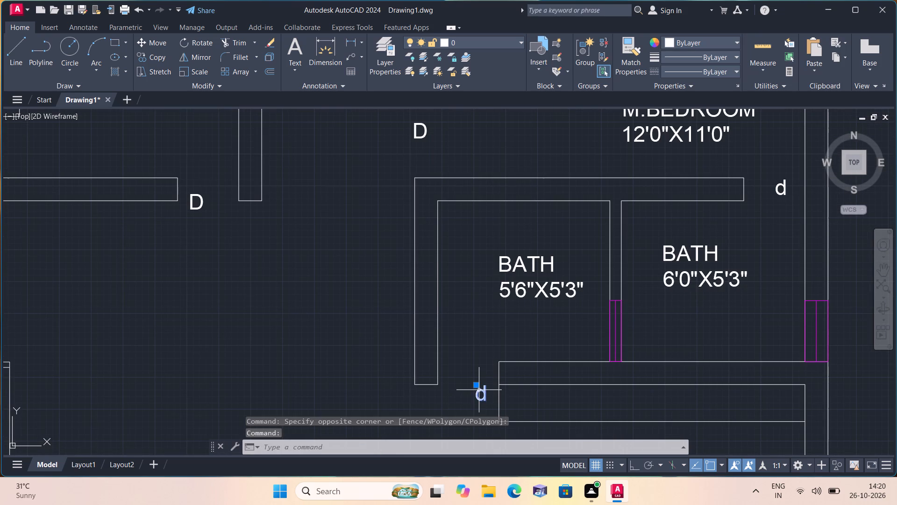
click(476, 384)
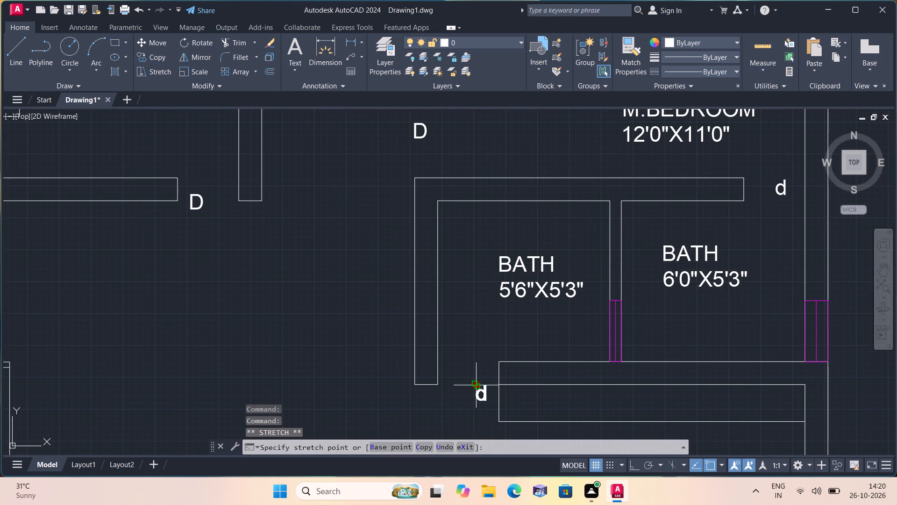
click(461, 364)
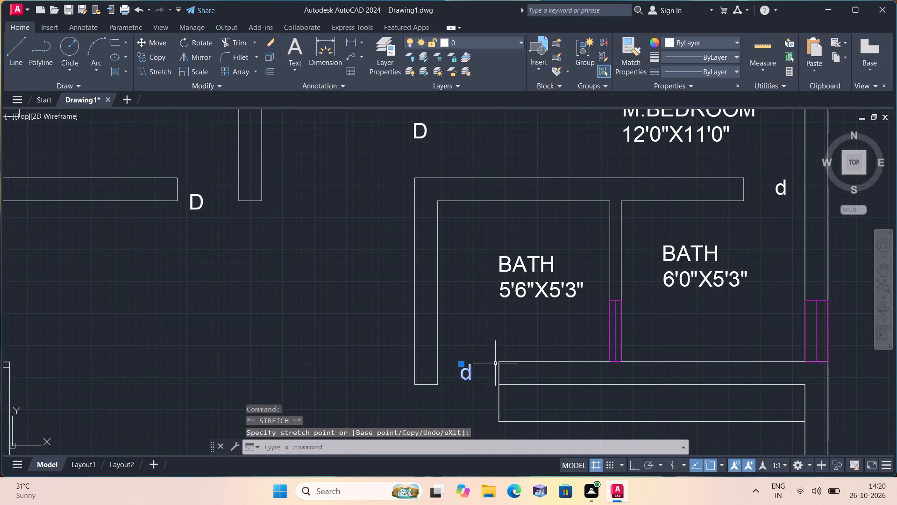
scroll(495, 362, down, 1)
middle_drag(495, 361, 492, 268)
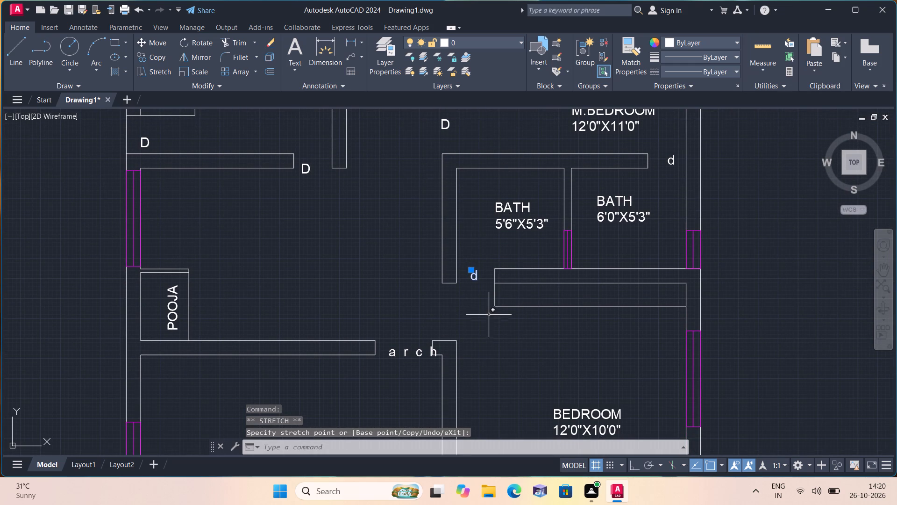
Move the arch label up and left so it sits between the wall ends of the opening above the living room.
middle_drag(544, 347, 545, 302)
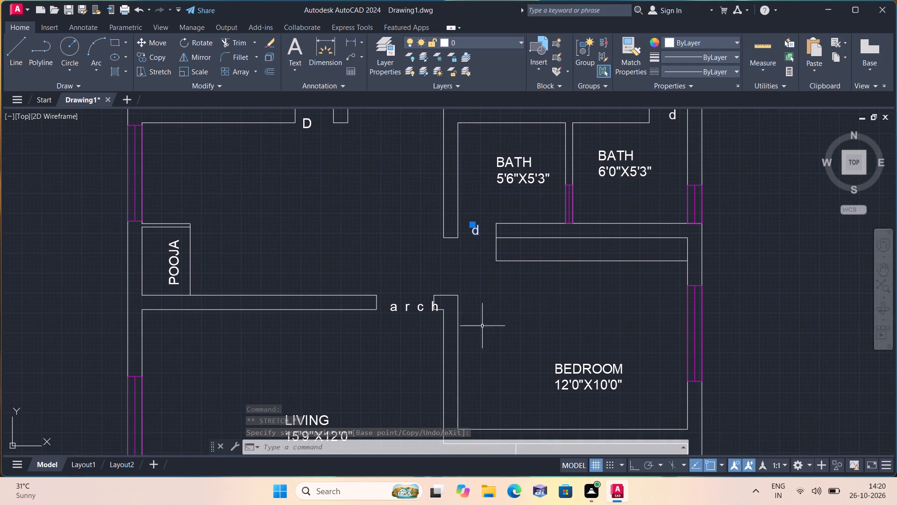
scroll(408, 320, up, 1)
click(406, 302)
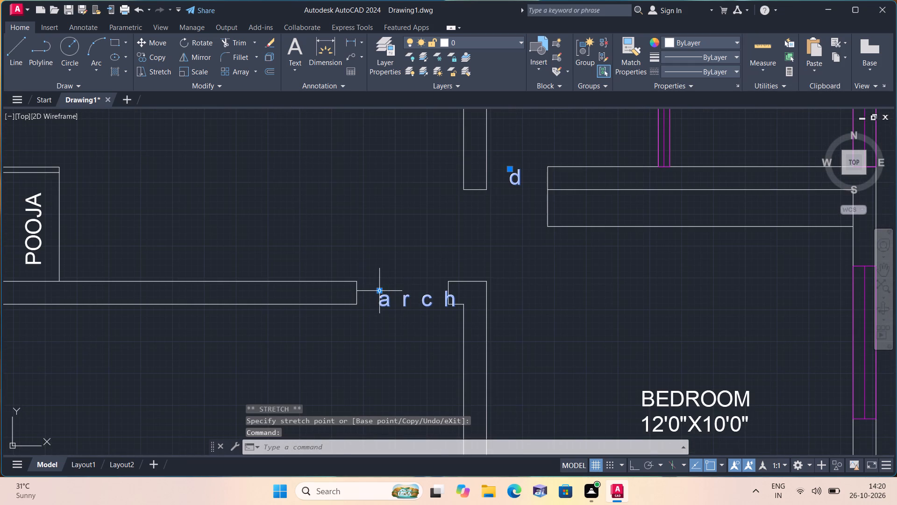
click(380, 292)
click(368, 282)
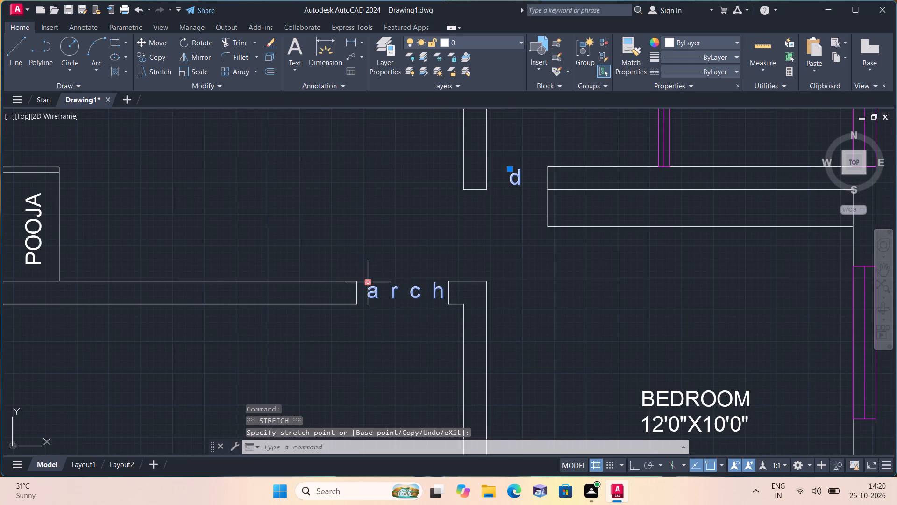
Move the D label at the kitchen's outer door left and slightly up, into the thickness of the exterior wall.
scroll(383, 290, down, 1)
scroll(176, 248, down, 1)
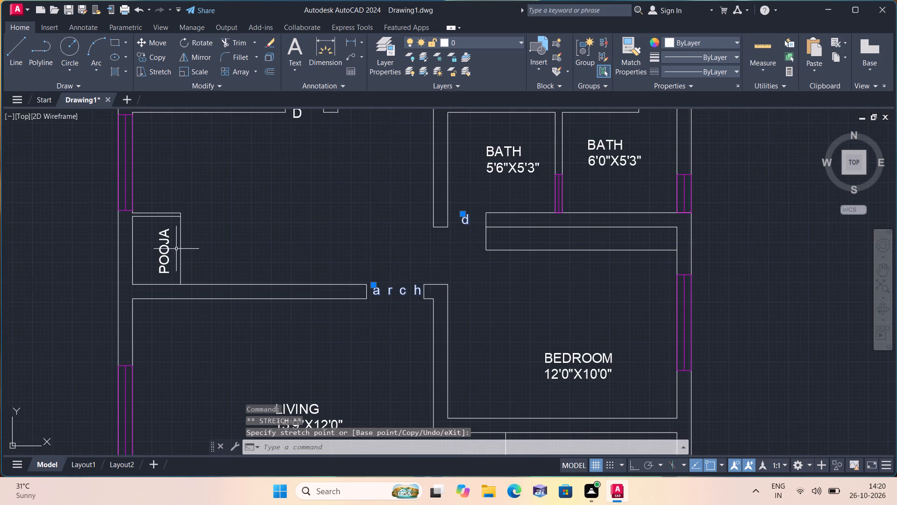
middle_drag(176, 248, 210, 298)
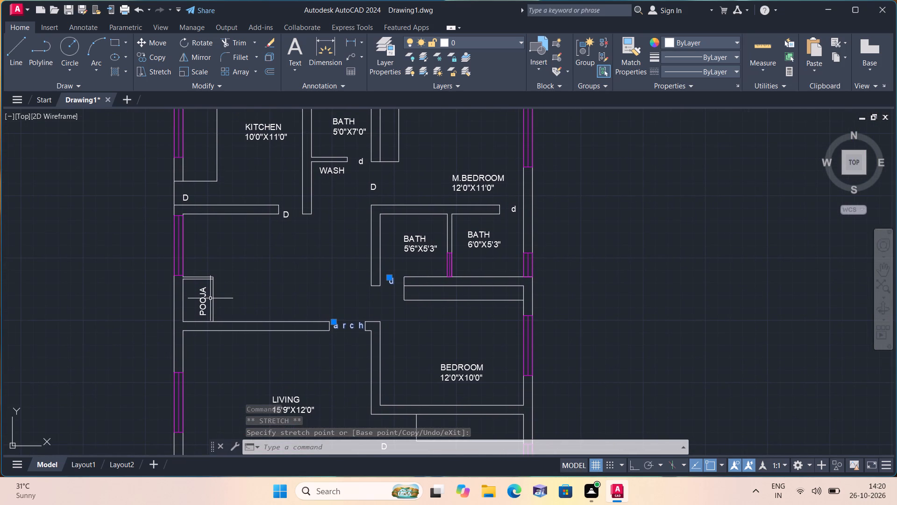
scroll(199, 208, up, 1)
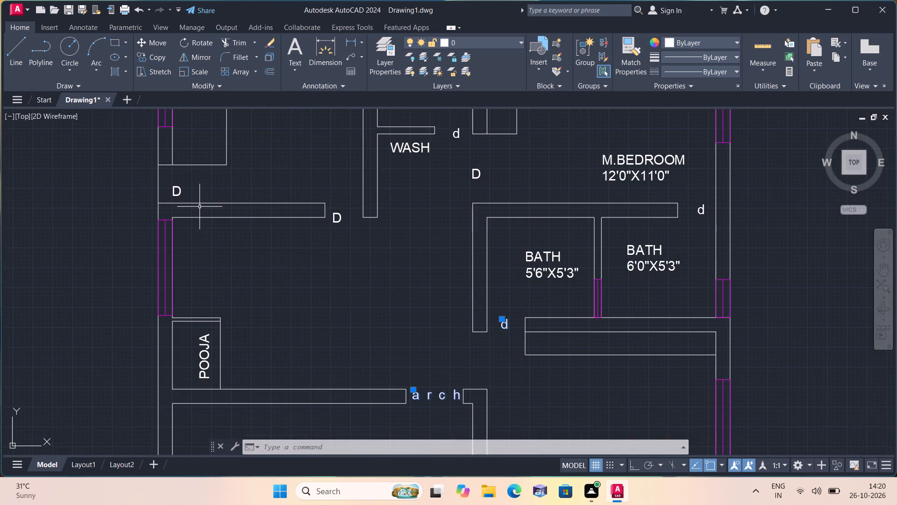
middle_drag(201, 213, 230, 293)
scroll(190, 274, up, 1)
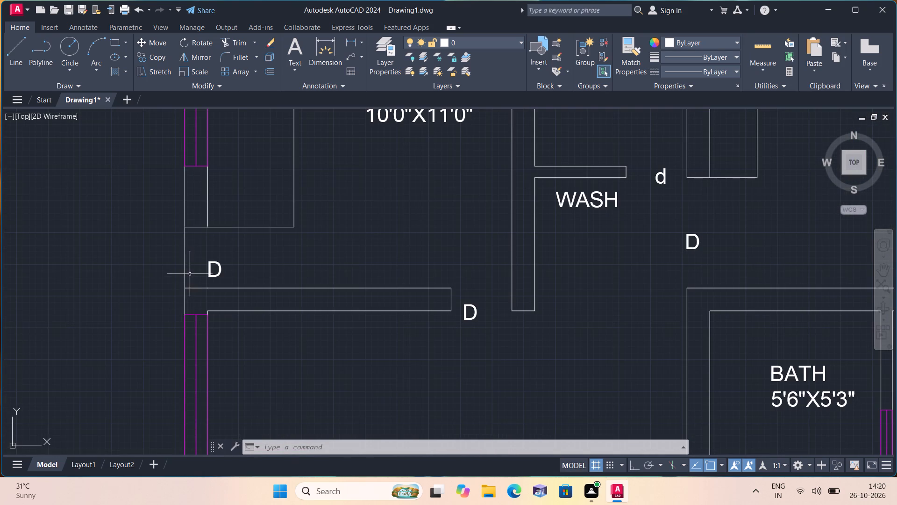
click(206, 274)
click(207, 263)
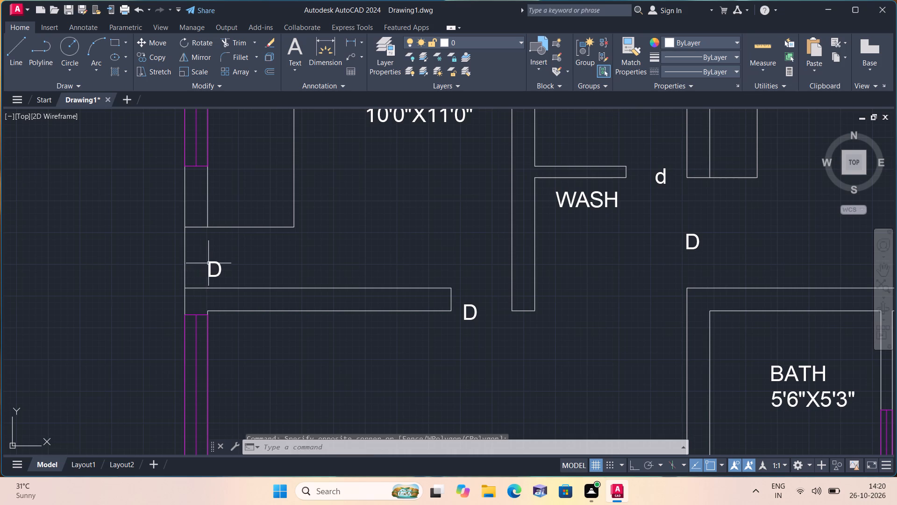
click(209, 265)
click(209, 262)
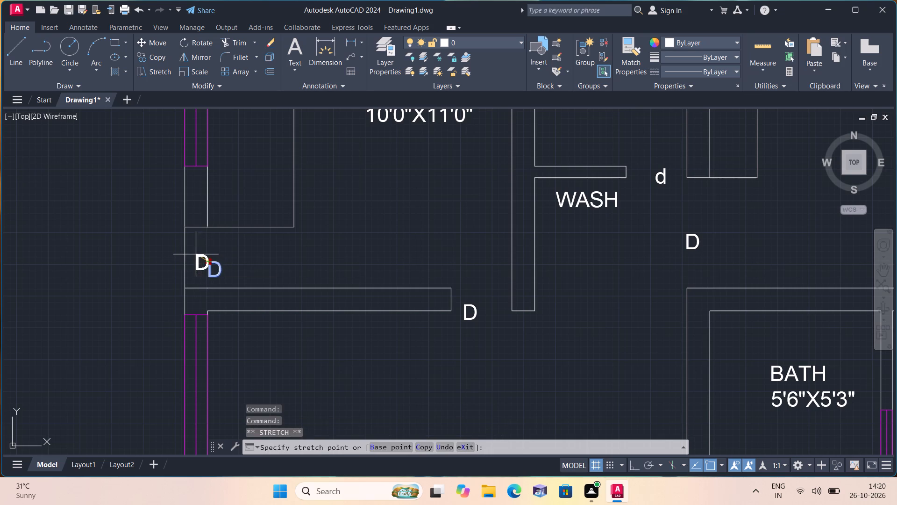
click(195, 252)
Move the D label of the kitchen's inner door opening up, in line with the wall below the kitchen.
click(465, 307)
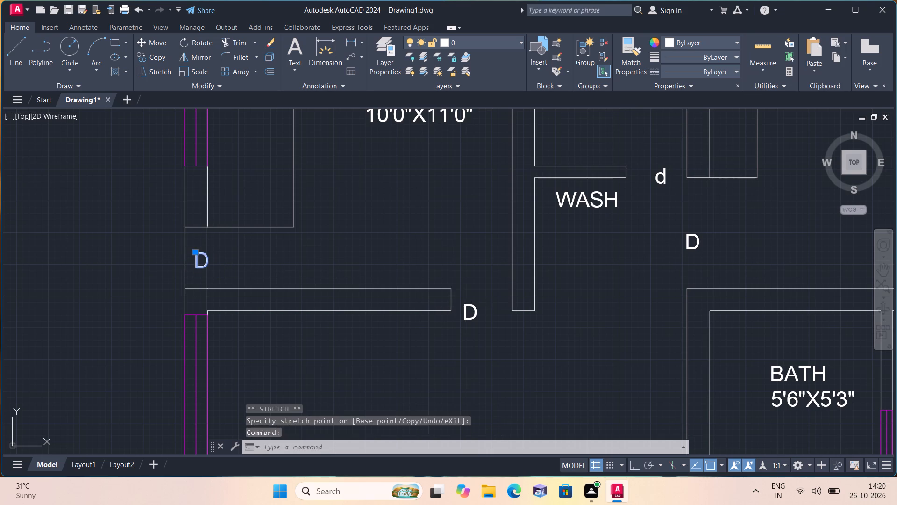
click(465, 306)
click(461, 292)
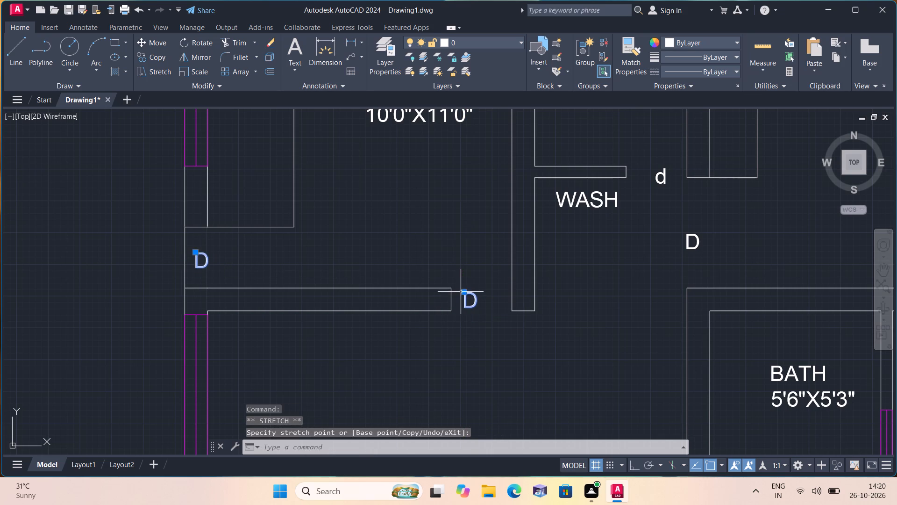
Move the lower bedroom's BEDROOM 12'0"X10'0" label up and left, to just below the built-in.
middle_drag(483, 319, 440, 299)
scroll(450, 301, down, 2)
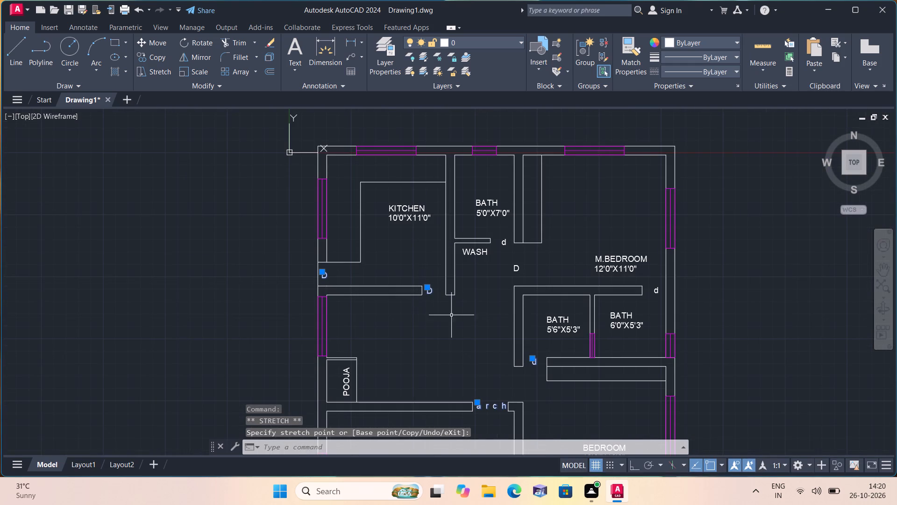
middle_drag(481, 334, 427, 283)
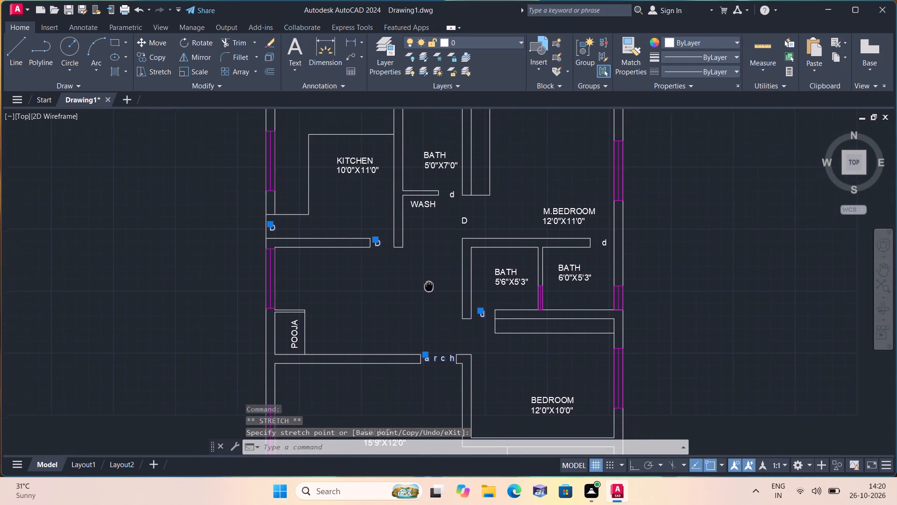
middle_drag(427, 283, 420, 272)
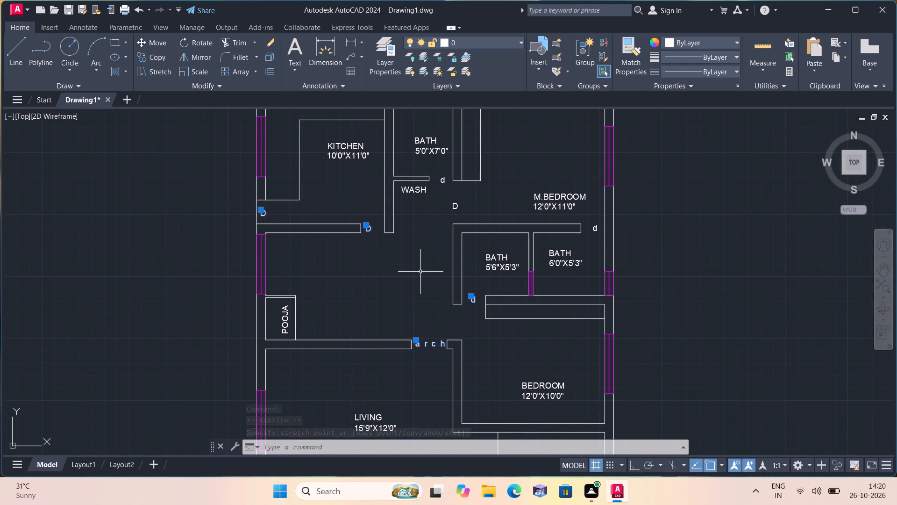
middle_drag(525, 354, 487, 279)
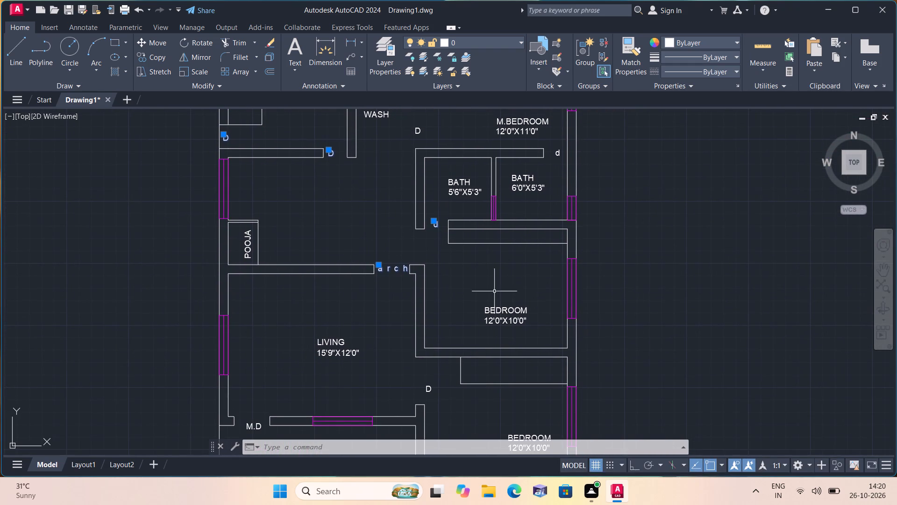
middle_drag(529, 334, 530, 267)
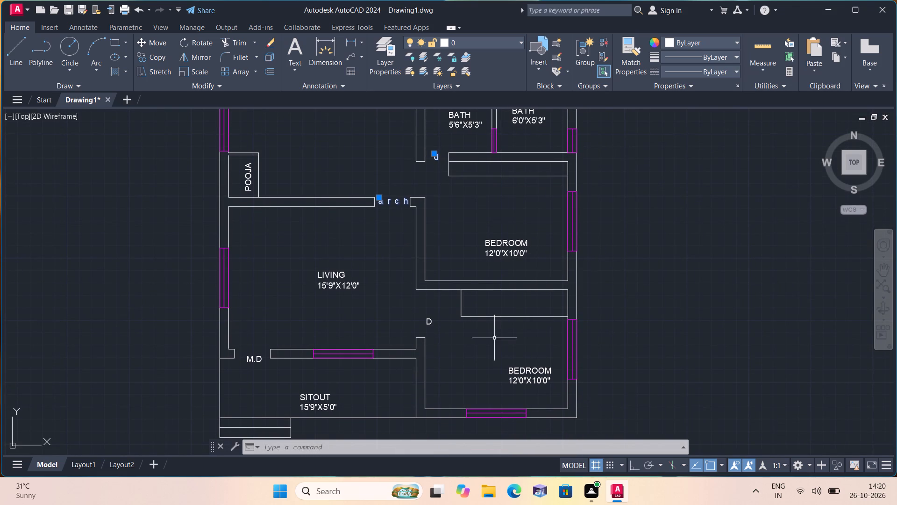
click(525, 371)
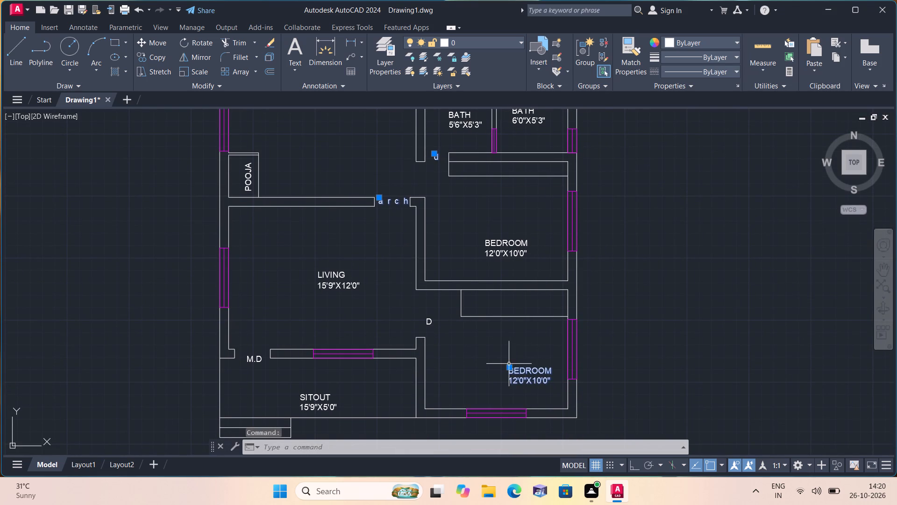
click(510, 367)
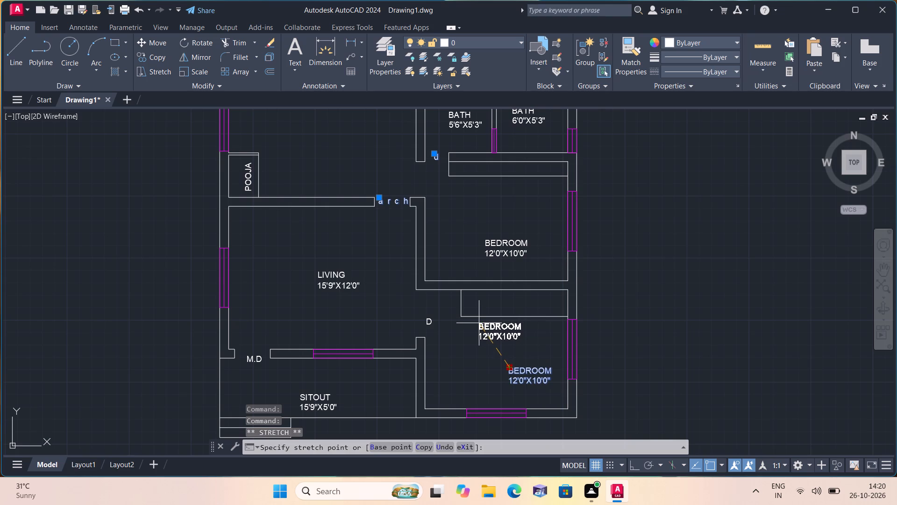
click(479, 323)
Move the D label between the living room and lower bedroom left and slightly up, into the wall opening.
scroll(487, 344, up, 1)
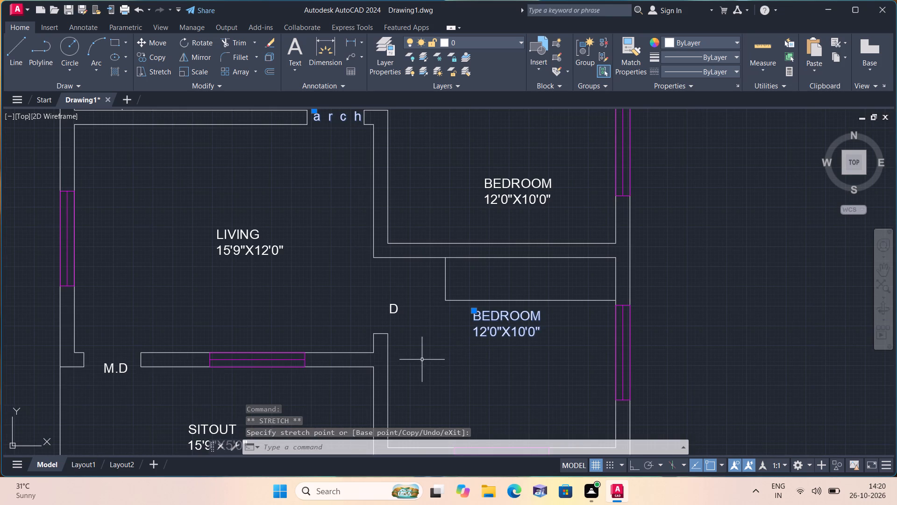
click(395, 307)
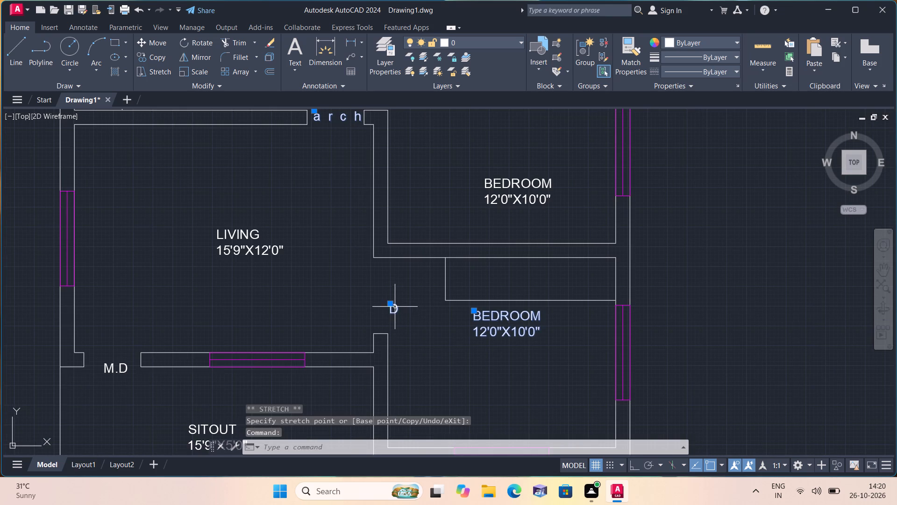
click(391, 303)
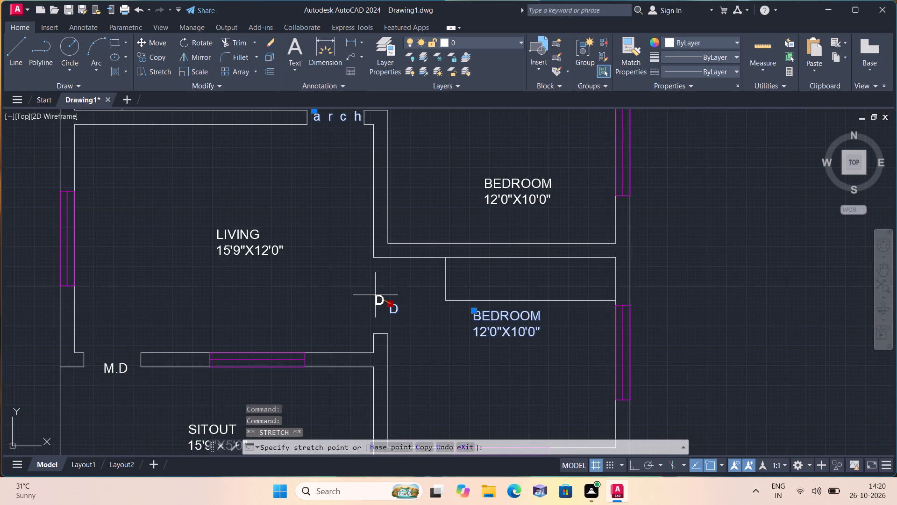
click(378, 296)
Move the M.D label up and left into the main door opening between the living room and sitout.
middle_drag(361, 338, 424, 268)
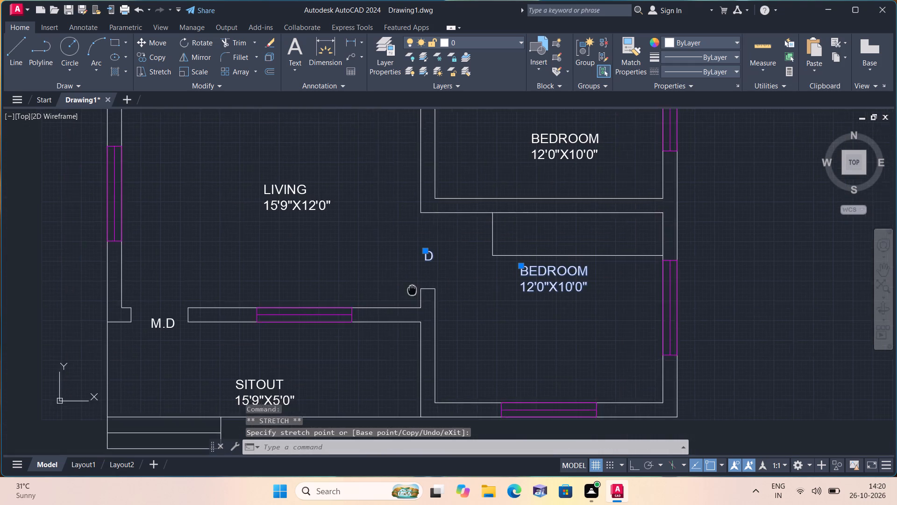
middle_drag(424, 268, 426, 267)
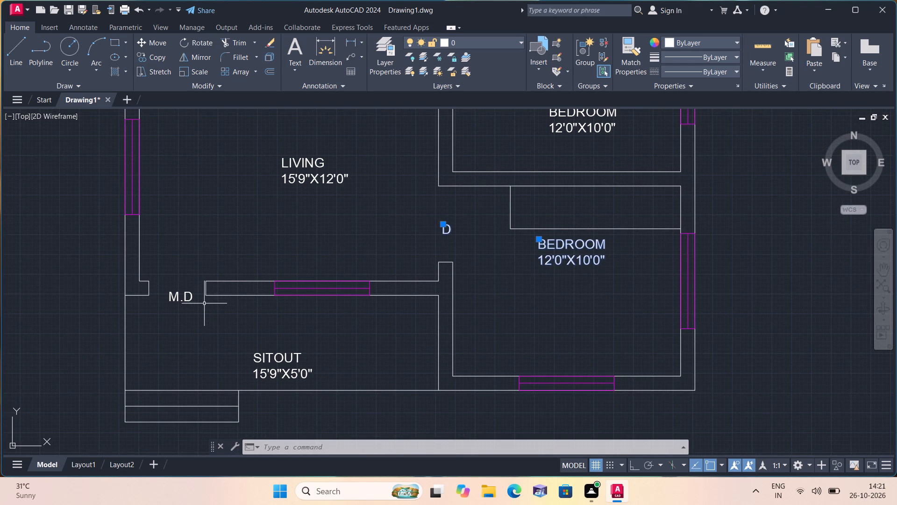
click(186, 295)
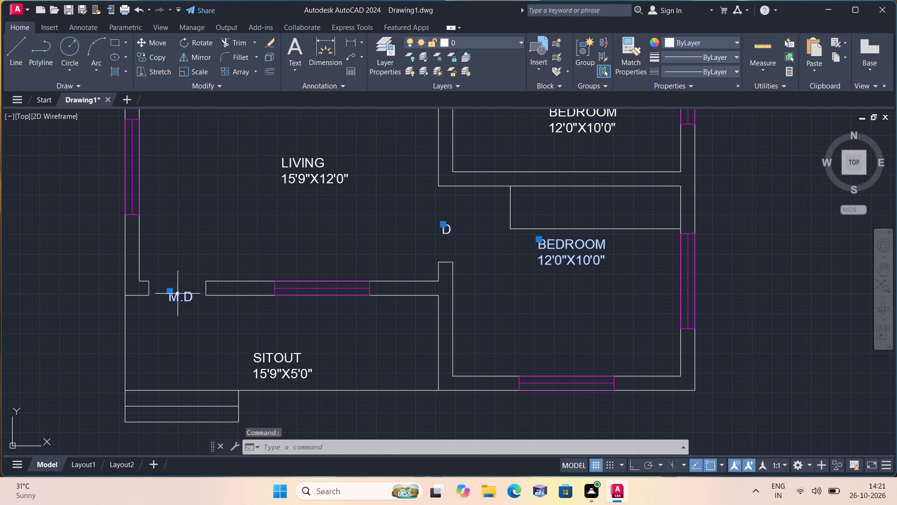
click(170, 292)
click(163, 281)
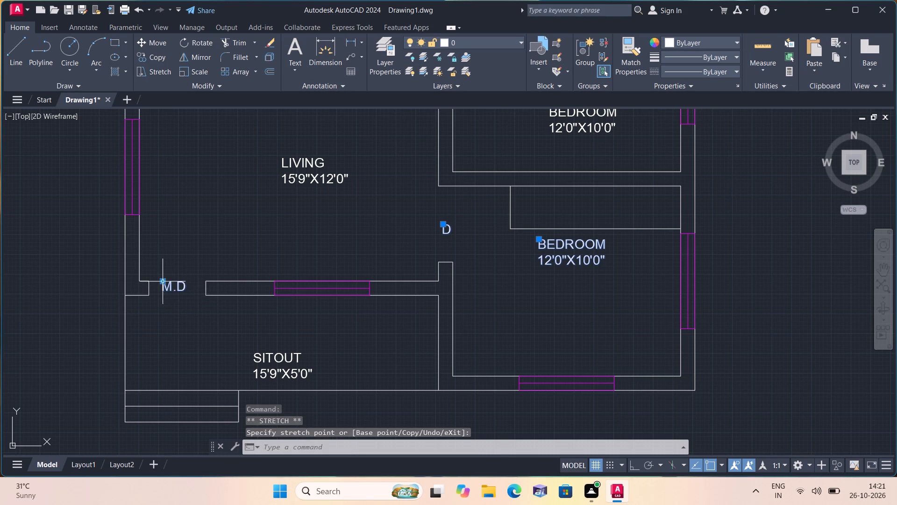
scroll(185, 273, down, 2)
middle_drag(206, 271, 235, 312)
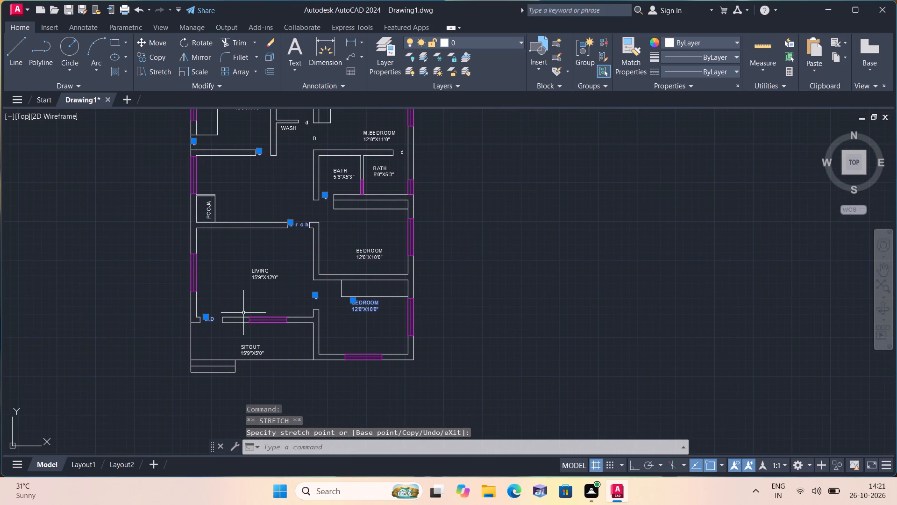
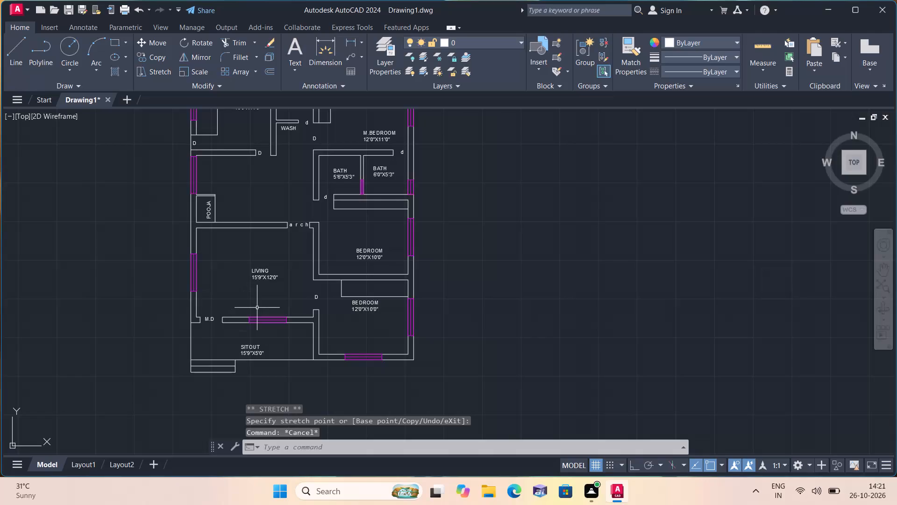
Add a linear dimension across the plan's overall width between the top outer corners, with its line above the top wall.
scroll(235, 315, down, 1)
middle_drag(203, 297, 263, 395)
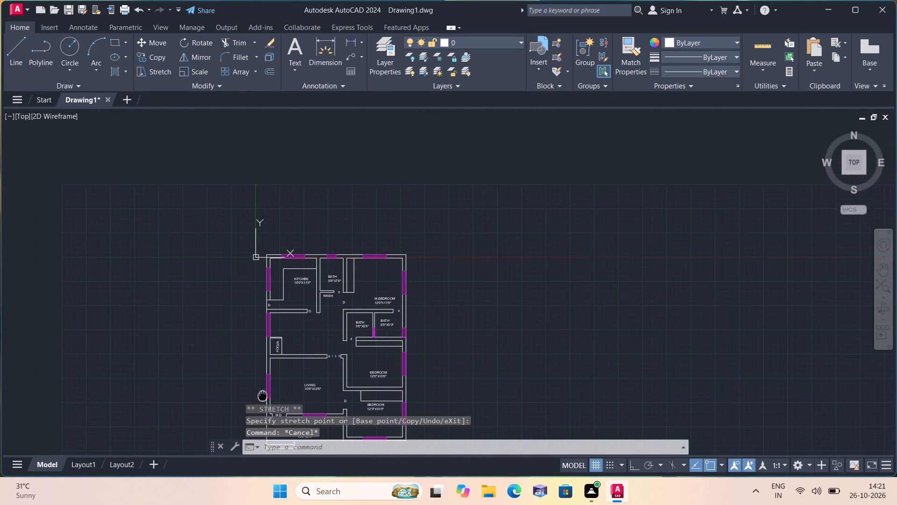
click(356, 41)
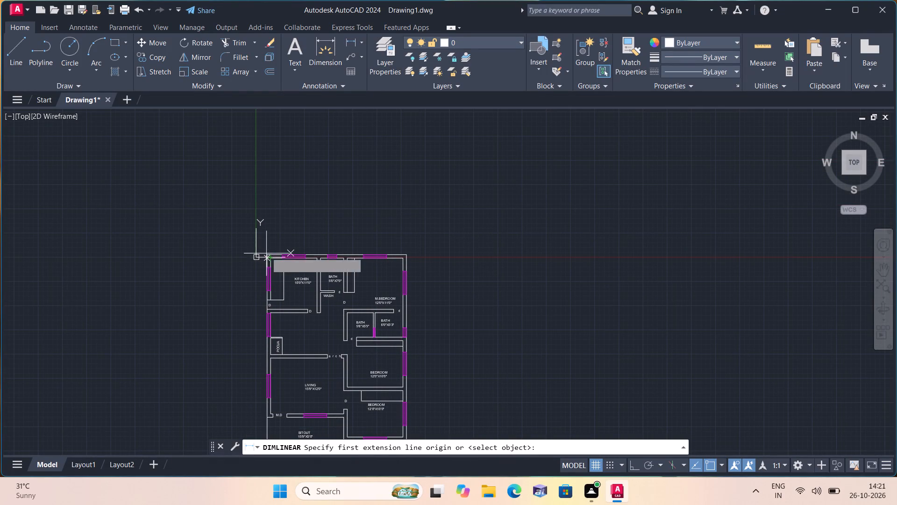
click(265, 251)
scroll(382, 256, up, 3)
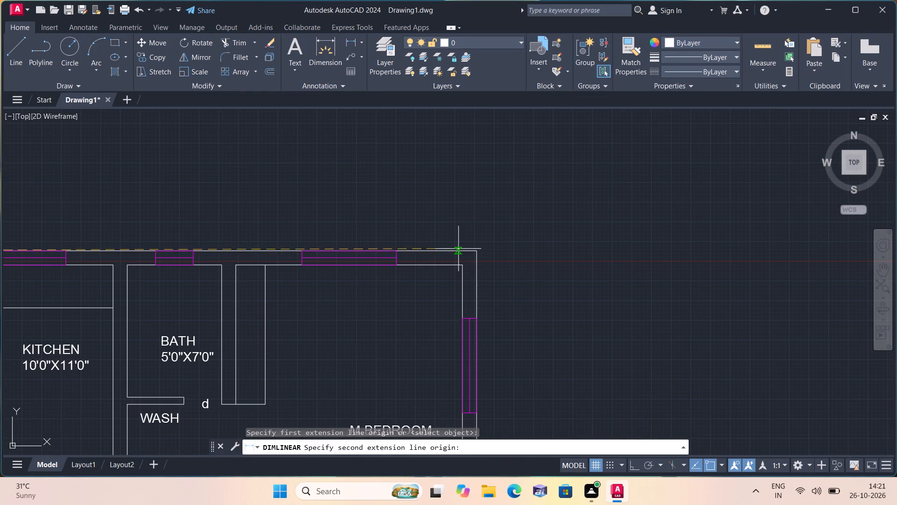
click(476, 250)
click(473, 211)
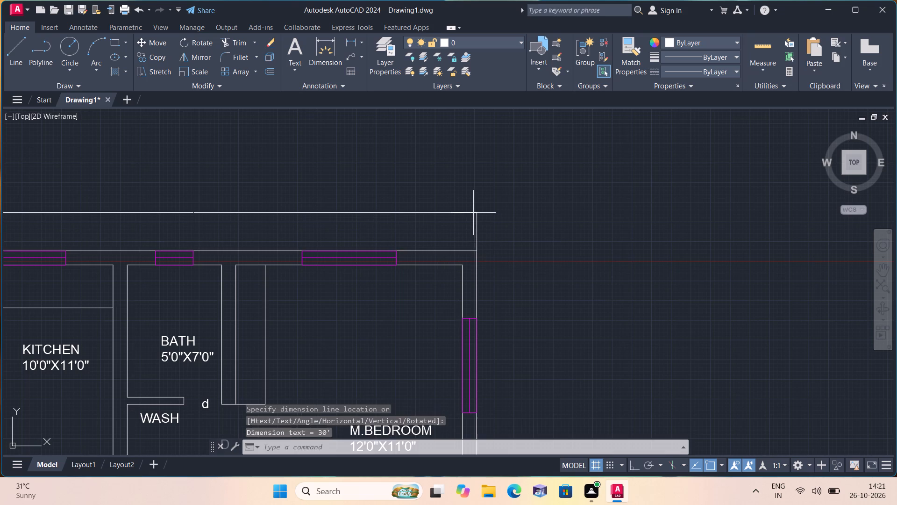
Add a linear dimension along the full right outer wall, from top corner to bottom corner, about 1'-5" outside the wall.
scroll(473, 211, down, 2)
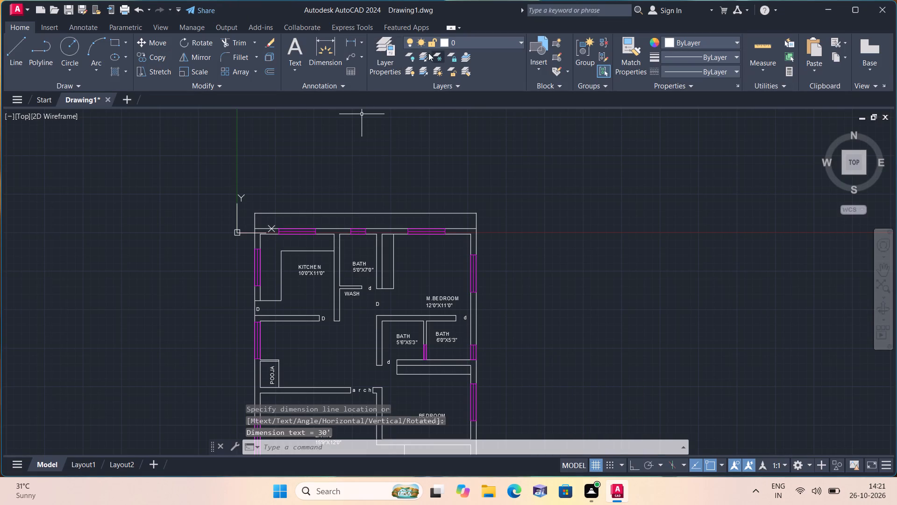
click(350, 40)
scroll(373, 132, down, 1)
middle_drag(403, 185, 364, 140)
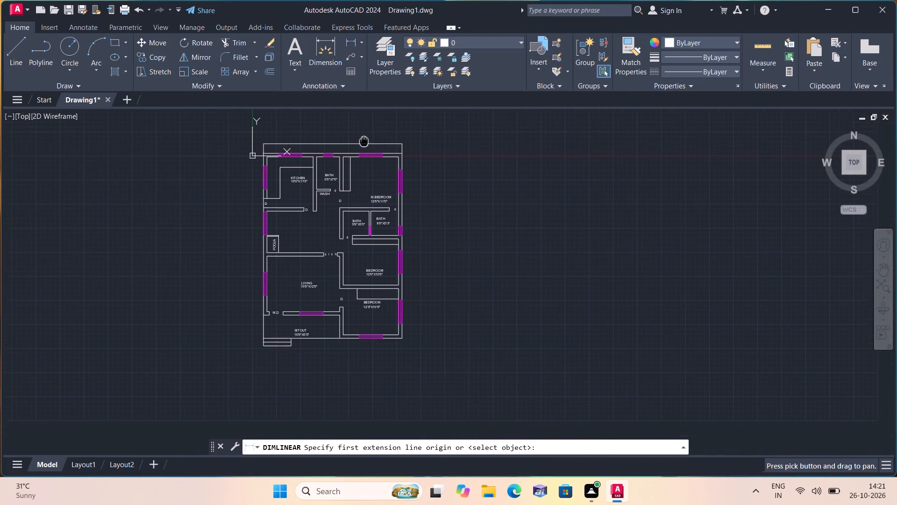
scroll(389, 153, up, 1)
click(404, 145)
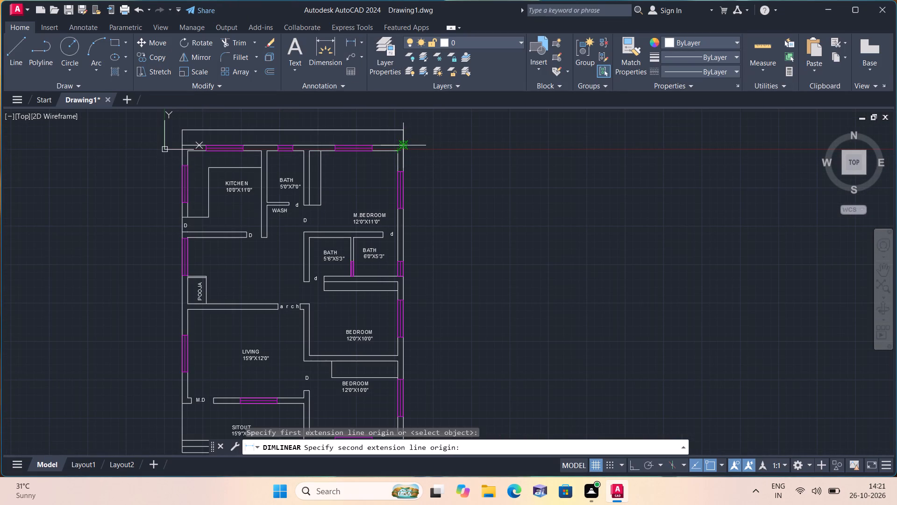
scroll(444, 280, down, 2)
middle_drag(441, 281, 392, 195)
scroll(399, 269, up, 3)
scroll(327, 231, up, 1)
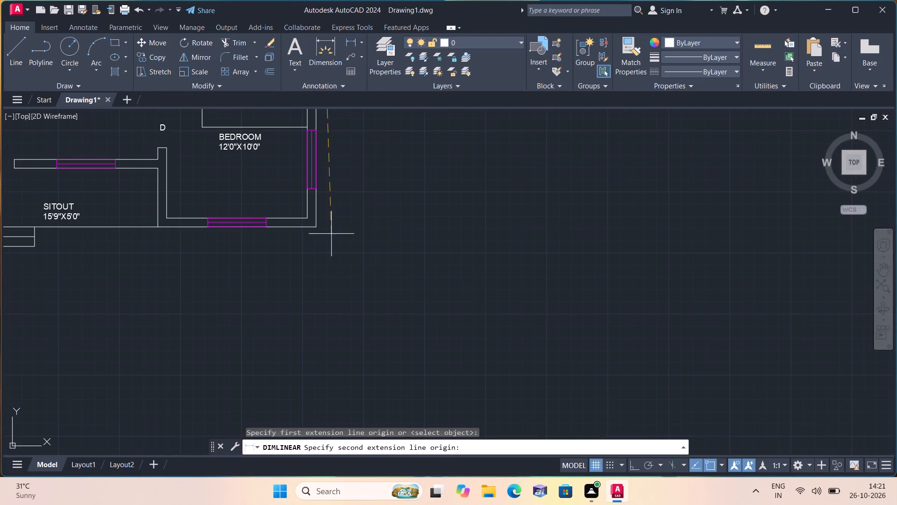
click(308, 224)
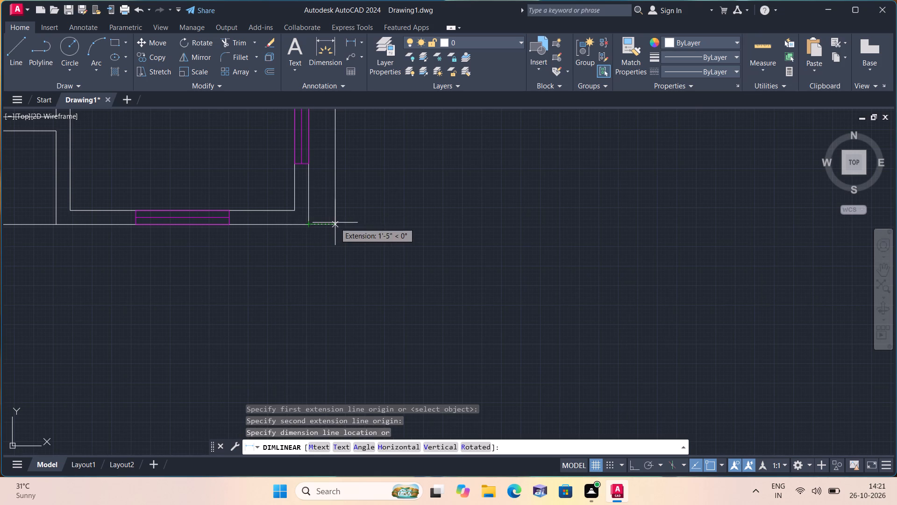
click(335, 222)
Select both overall dimensions as similar objects and set their text height to 6".
middle_drag(337, 216, 379, 288)
scroll(395, 295, up, 2)
drag(405, 302, 399, 296)
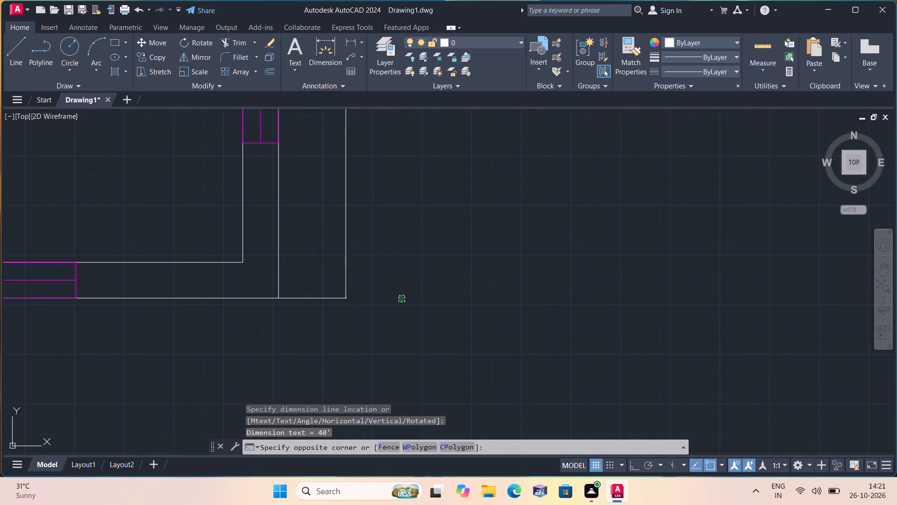
click(316, 230)
right_click(316, 229)
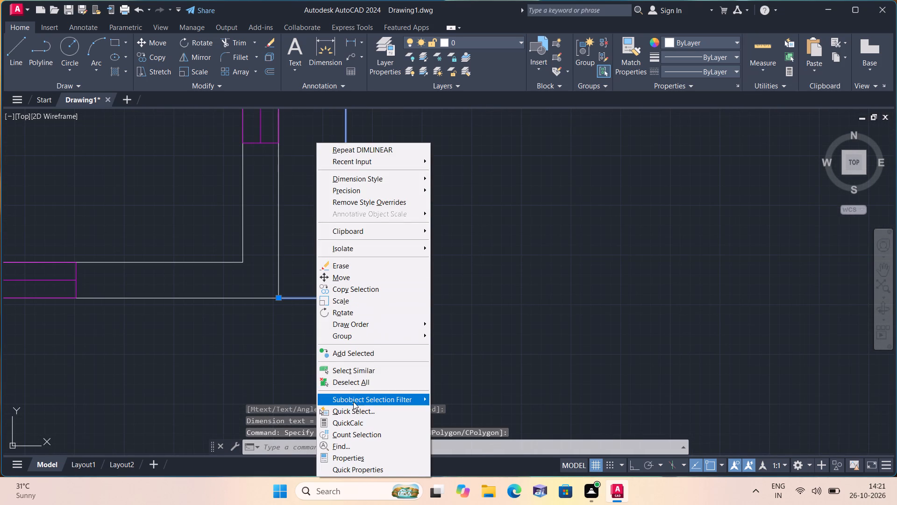
click(355, 373)
right_click(356, 365)
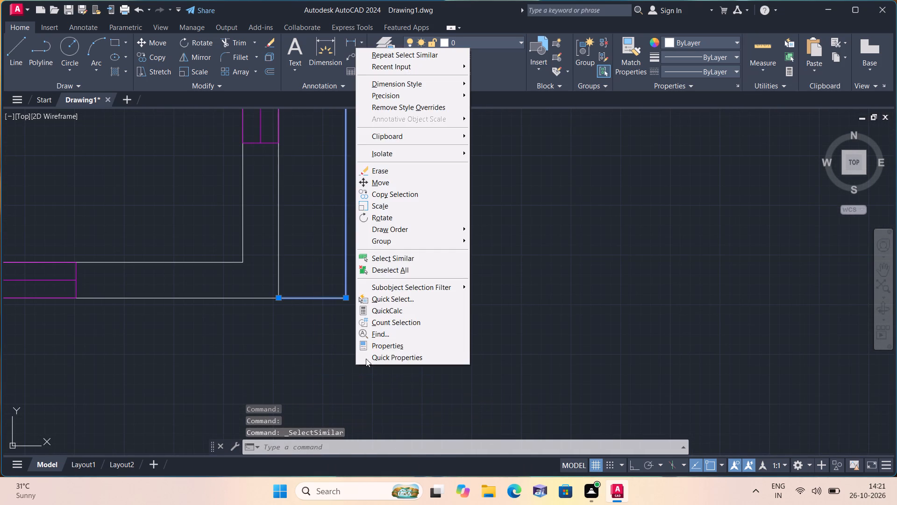
click(373, 346)
scroll(71, 245, down, 3)
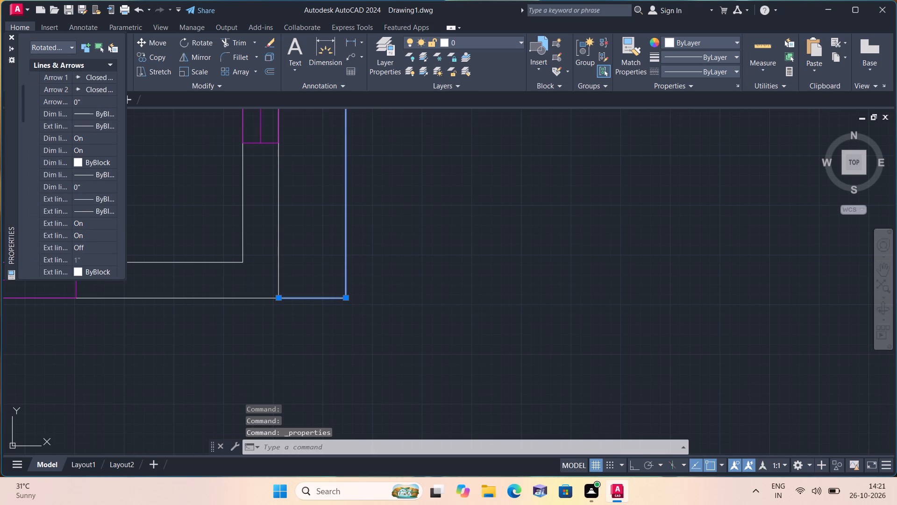
scroll(78, 263, down, 2)
click(79, 245)
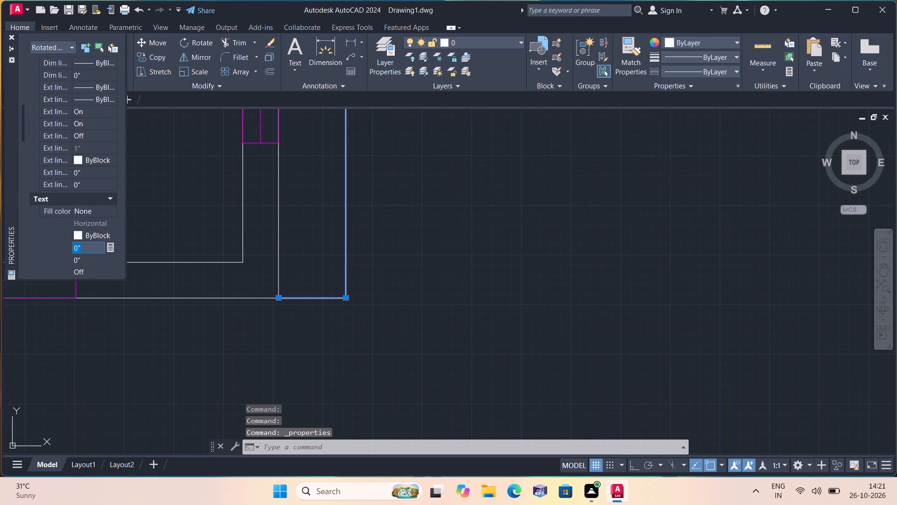
key(BackSpace)
text(6")
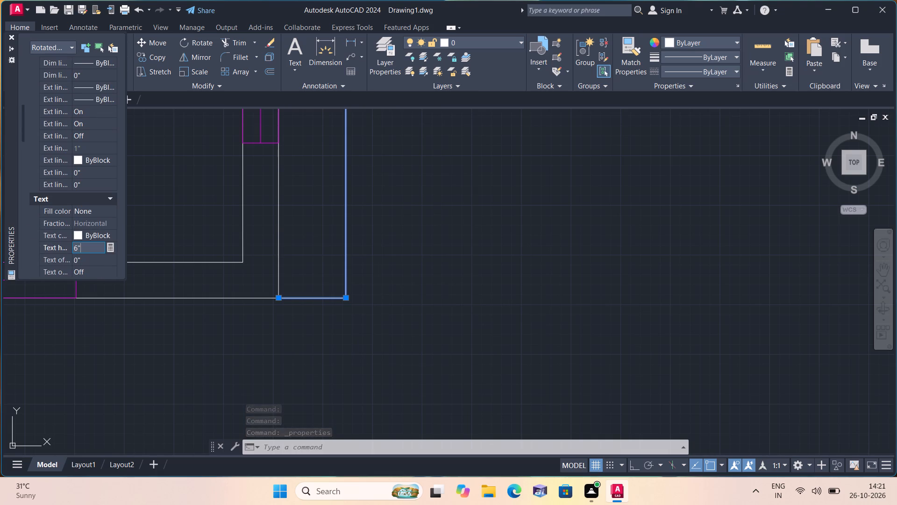
drag(194, 203, 200, 202)
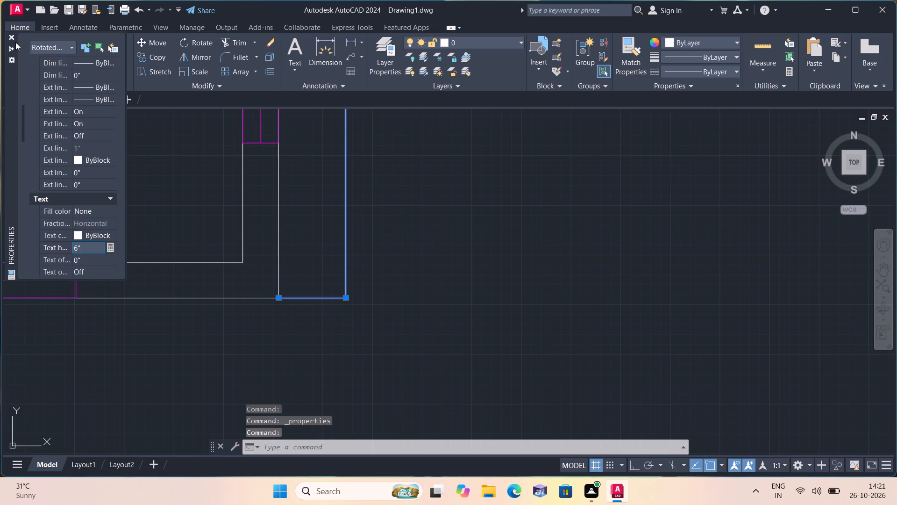
click(14, 38)
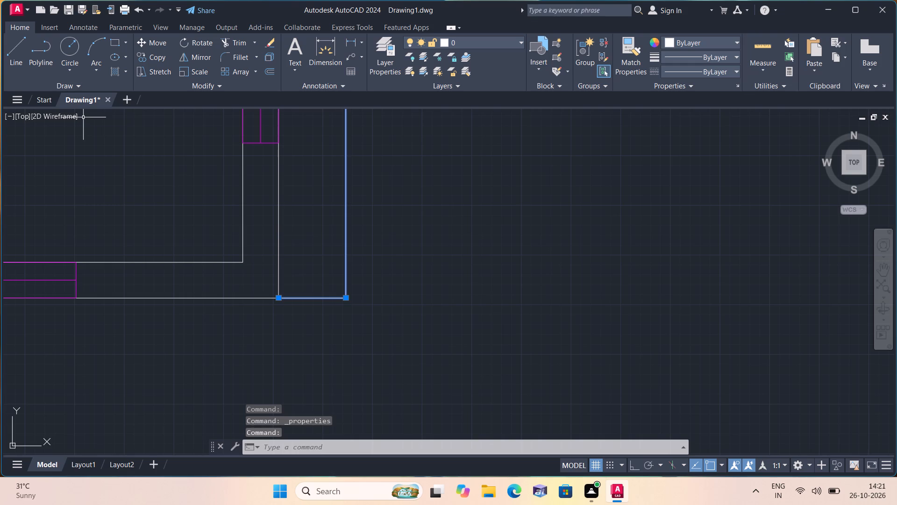
key(Escape)
Add the multiline text [12.19] just right of the overall height dimension's text beside the right outer wall.
scroll(83, 117, down, 2)
middle_drag(145, 175, 304, 335)
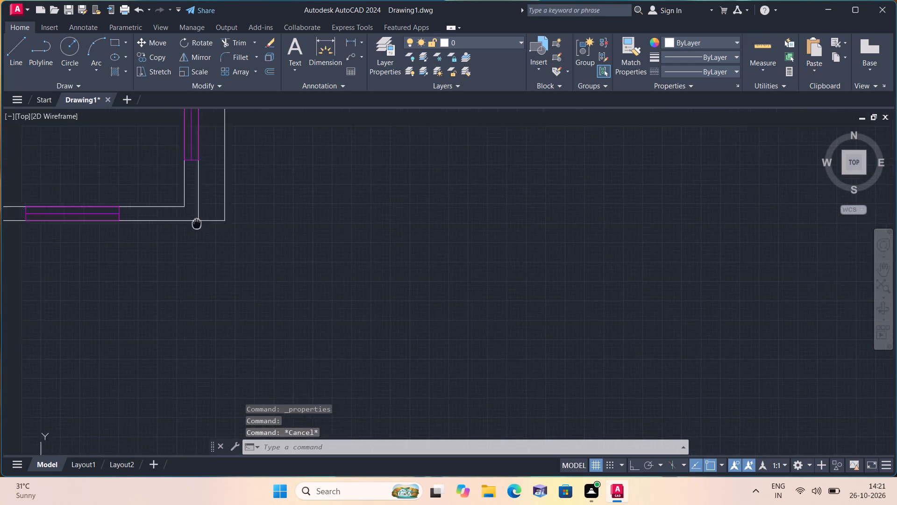
middle_drag(304, 335, 385, 419)
scroll(428, 209, down, 1)
middle_drag(428, 213, 484, 323)
middle_drag(406, 223, 440, 336)
scroll(406, 227, down, 1)
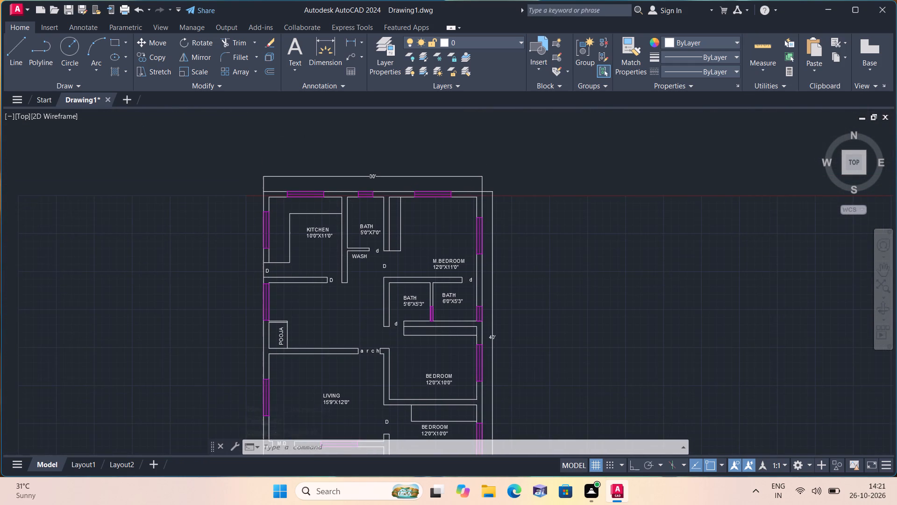
middle_drag(440, 336, 394, 241)
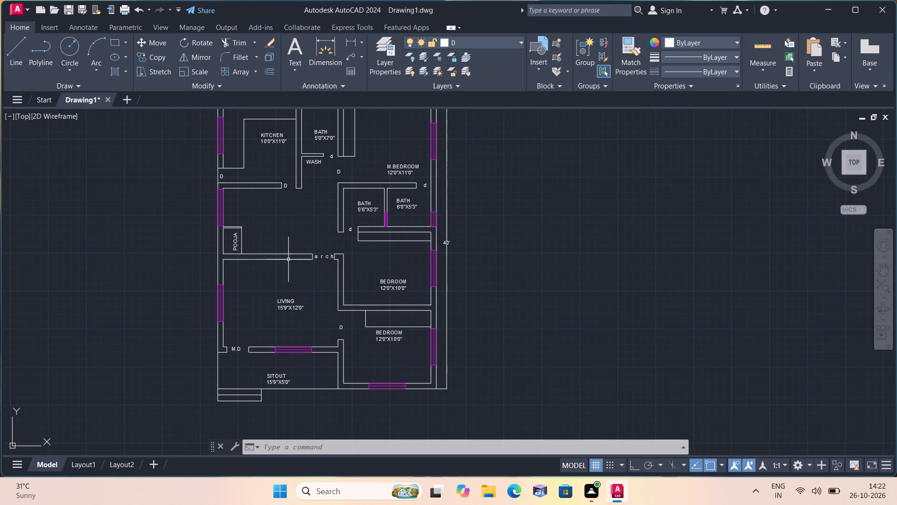
text(mt)
key(space)
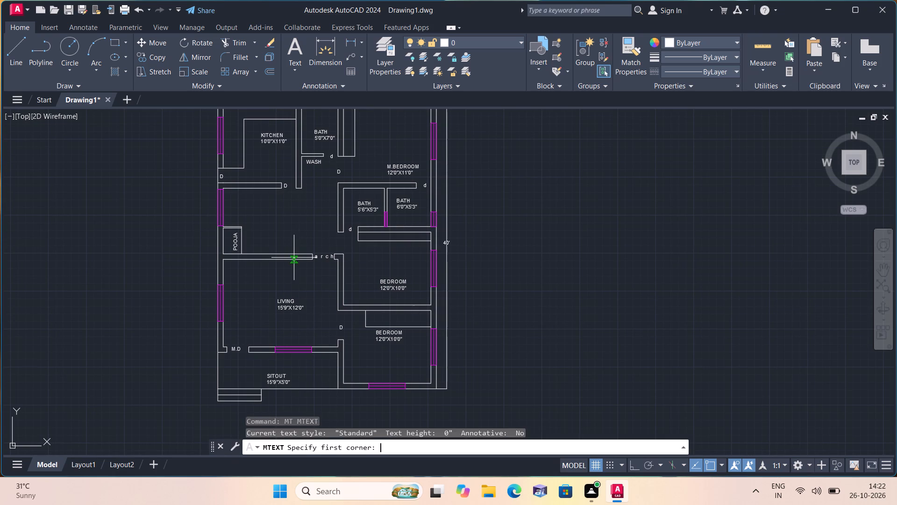
scroll(443, 245, up, 4)
triple_click(461, 234)
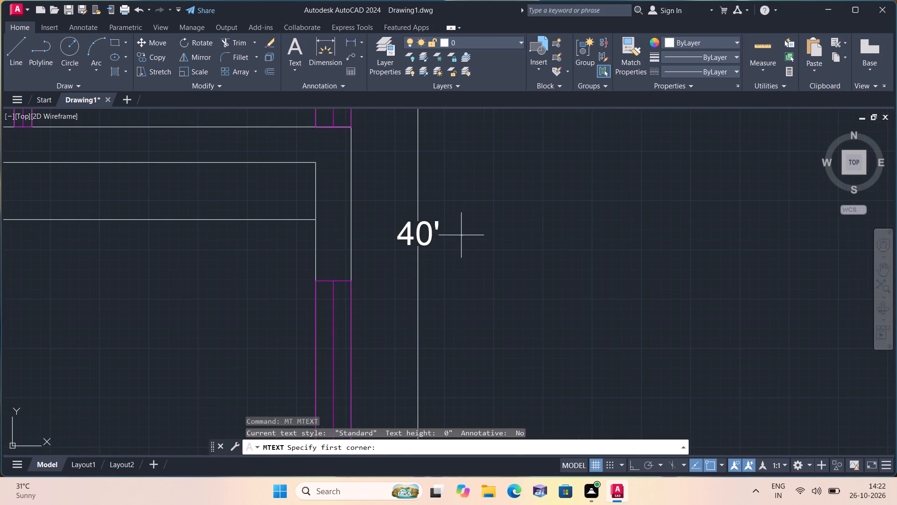
key(bracketleft)
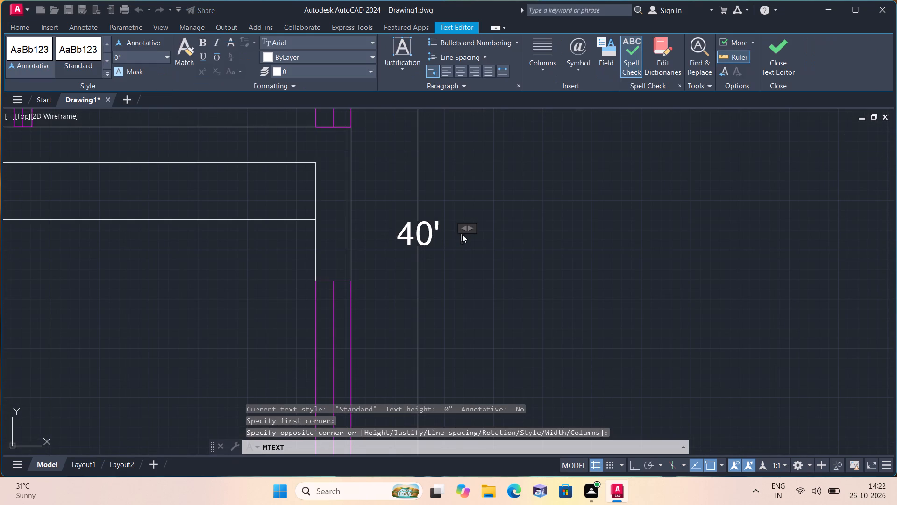
text(12.1)
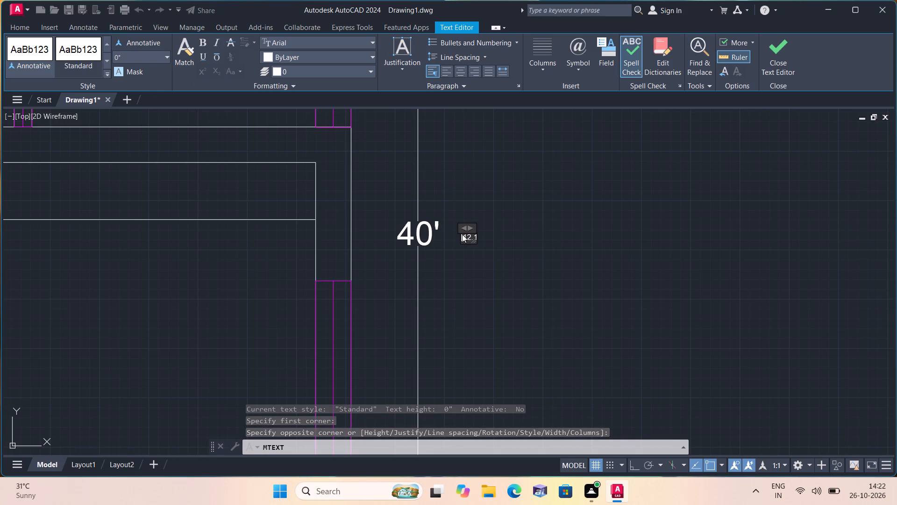
key(bracketright)
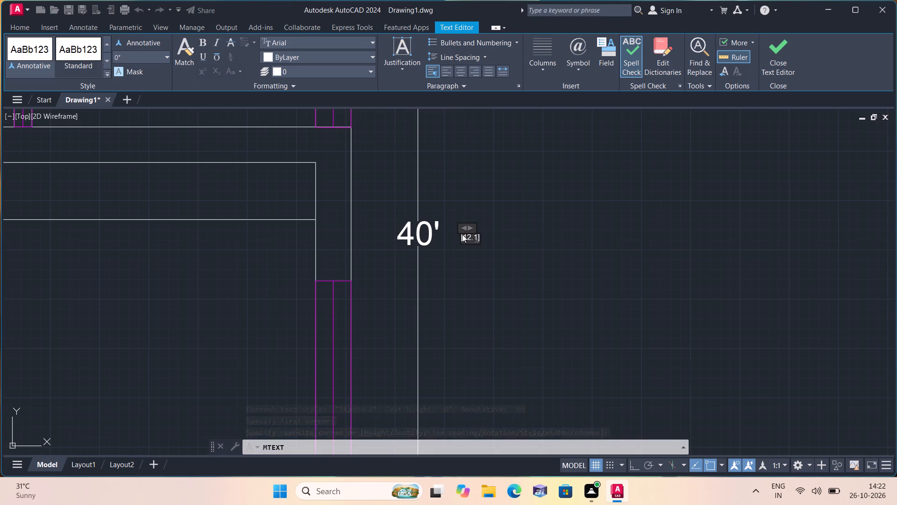
key(BackSpace)
key(9)
key(bracketright)
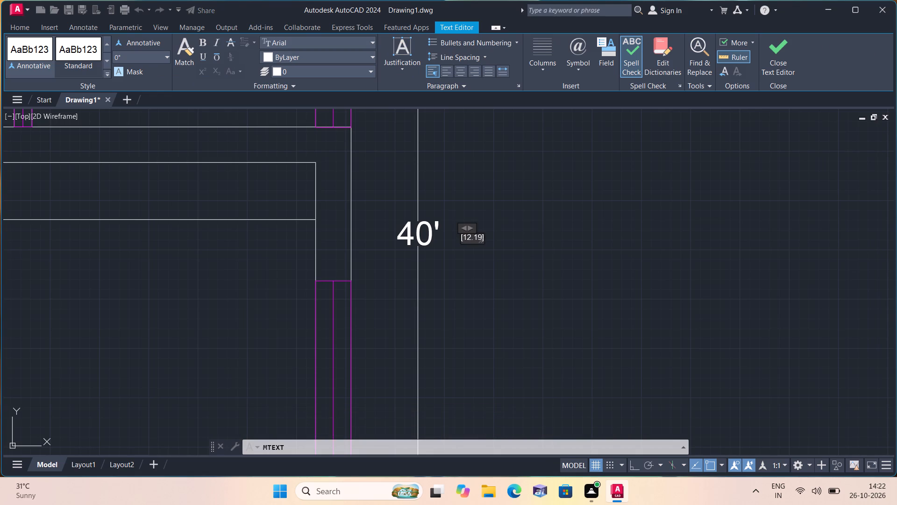
scroll(506, 251, up, 1)
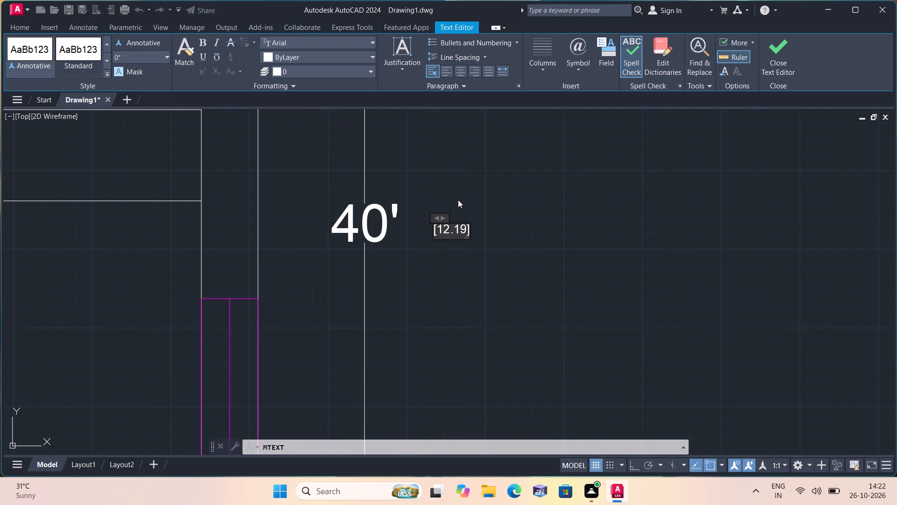
click(458, 197)
Add the multiline text [9.14] just below the overall width dimension's text above the plan.
scroll(462, 203, down, 1)
middle_drag(462, 204, 549, 416)
middle_click(555, 429)
scroll(555, 430, down, 3)
scroll(434, 302, down, 2)
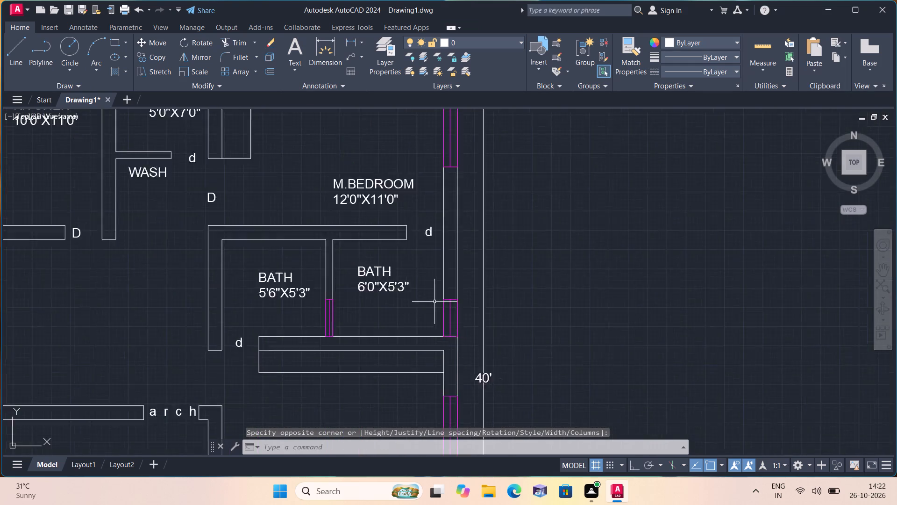
middle_drag(373, 237, 496, 403)
scroll(408, 267, up, 2)
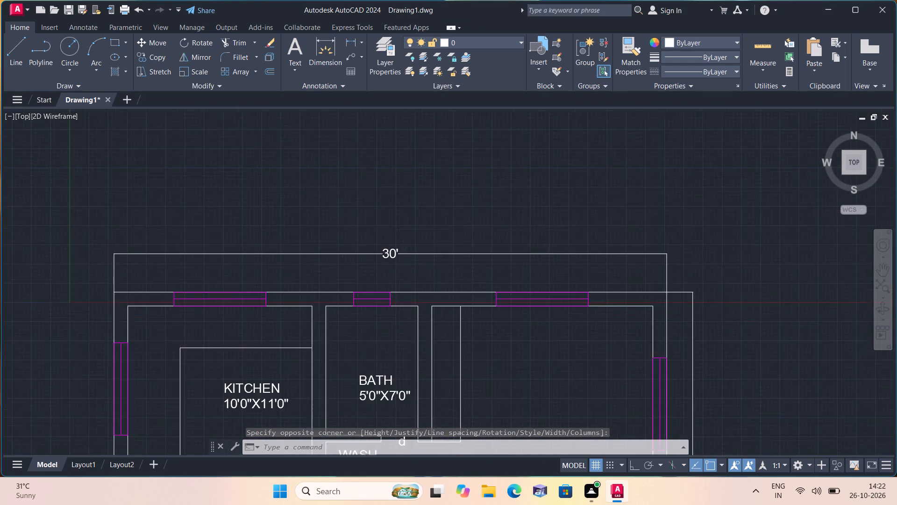
key(space)
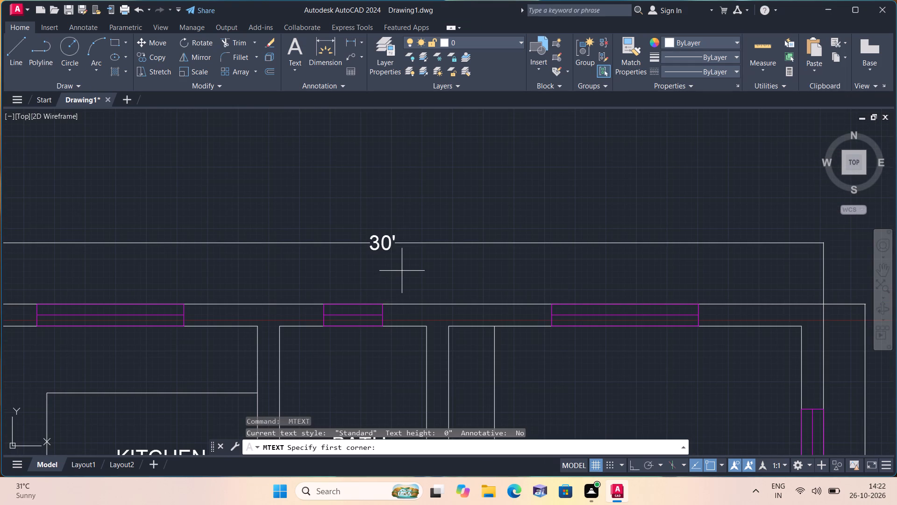
scroll(360, 275, up, 1)
triple_click(366, 261)
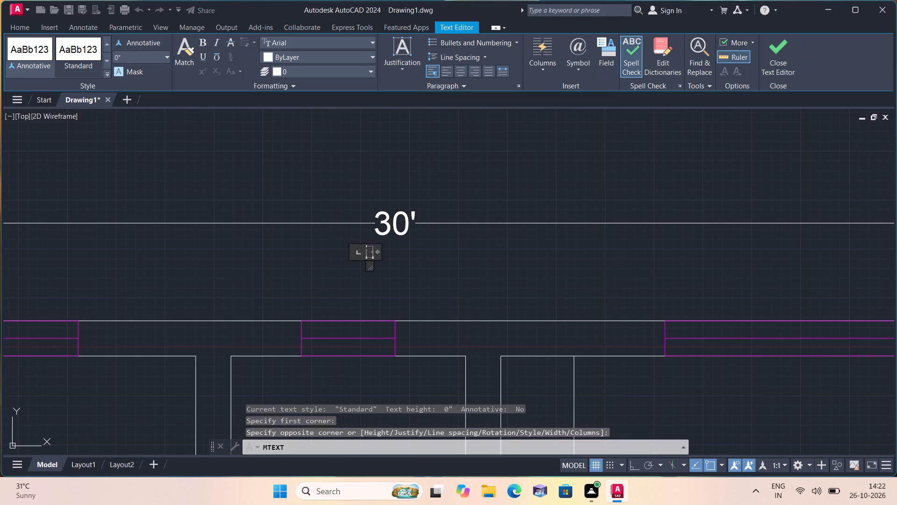
text([9)
text(.14')
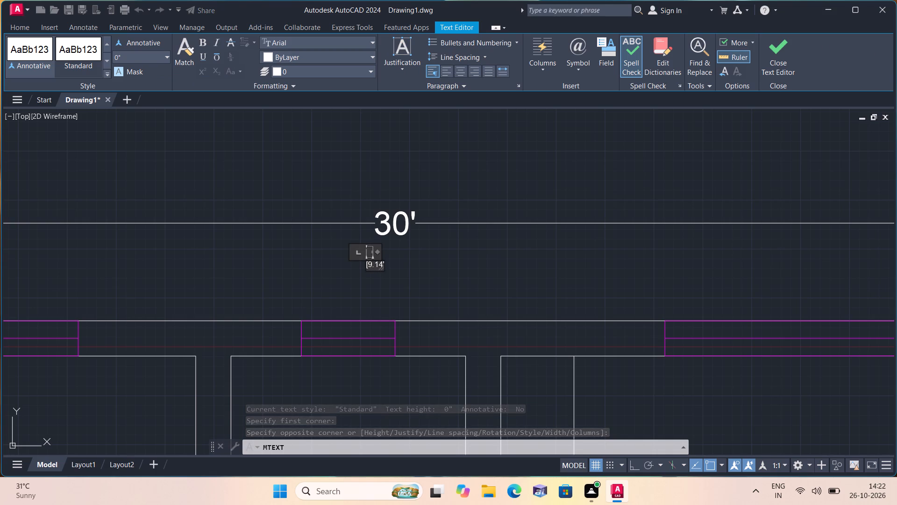
key(BackSpace)
key(bracketright)
click(356, 282)
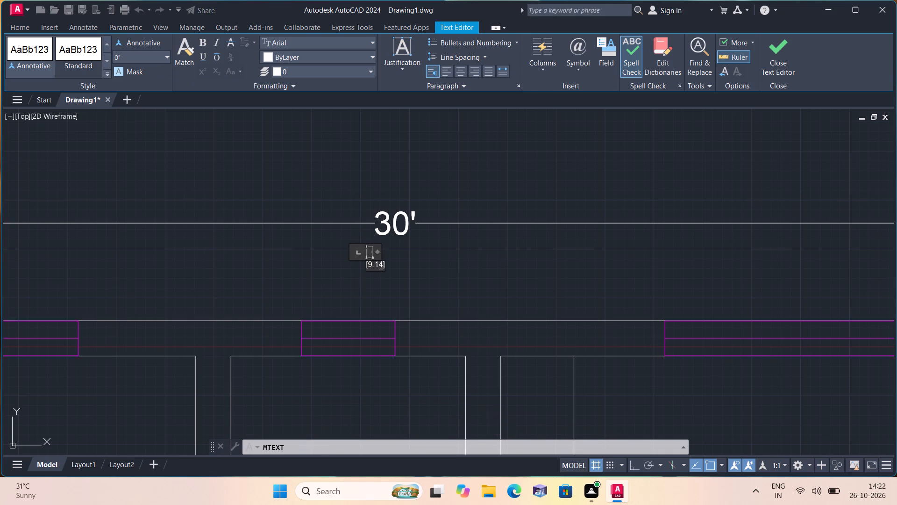
Select the [9.14] text and all similar multiline texts, and set their text height to 6".
scroll(404, 273, up, 2)
drag(404, 272, 398, 268)
click(260, 211)
right_click(260, 211)
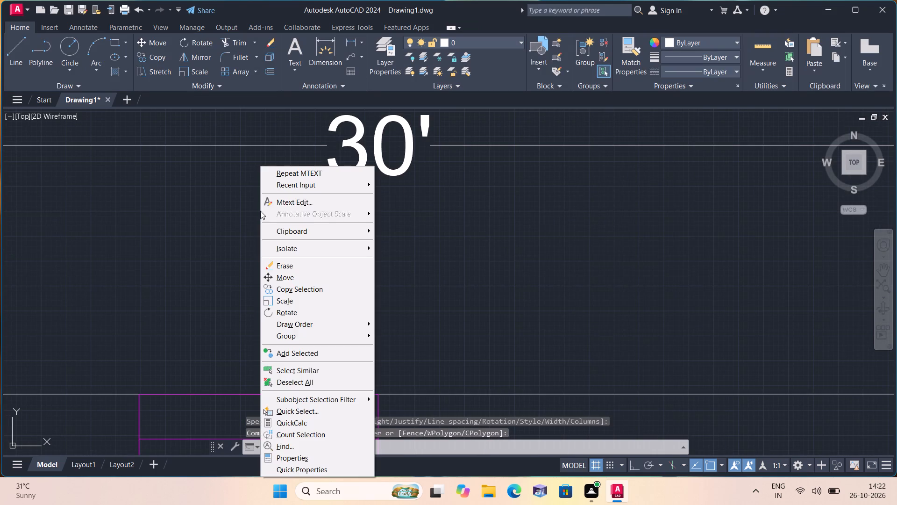
click(289, 368)
right_click(292, 348)
click(315, 328)
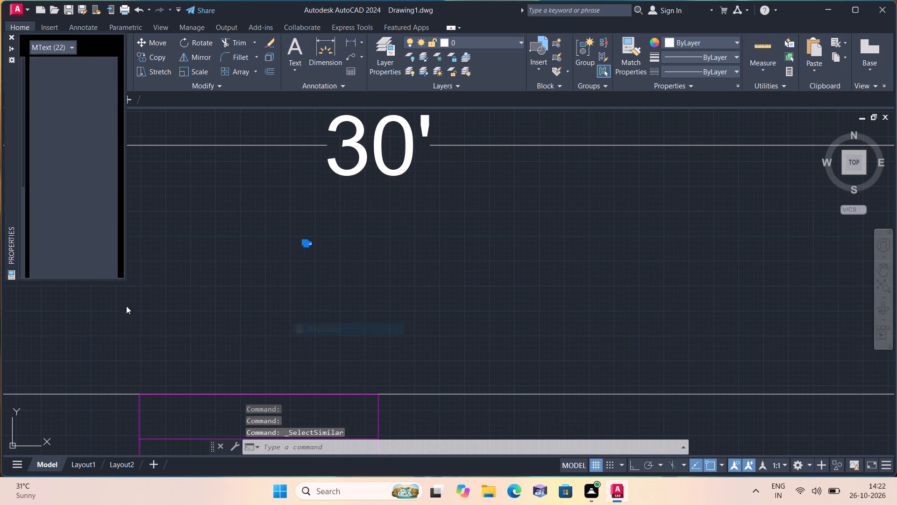
click(95, 273)
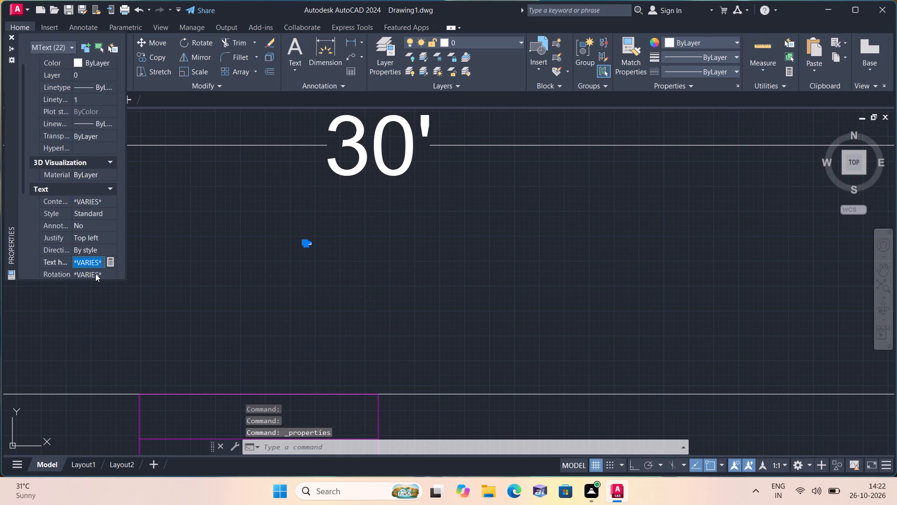
key(BackSpace)
text(6")
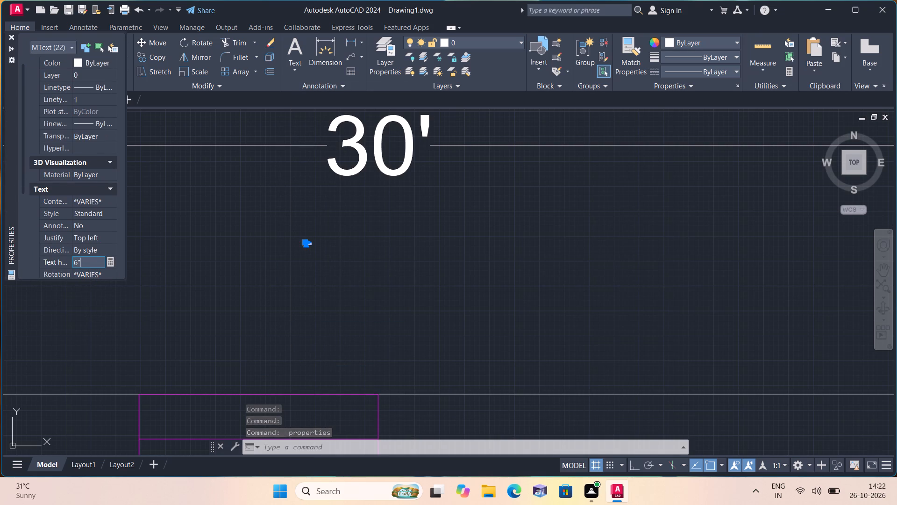
click(244, 208)
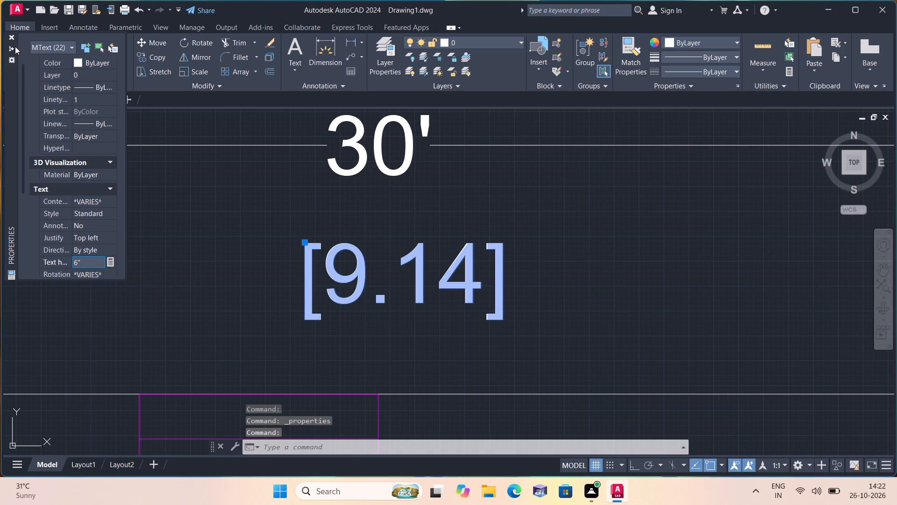
click(14, 35)
Move the [9.14] text up and slightly left so it sits closer beneath the 30' dimension text, and clear the selection.
scroll(203, 202, down, 1)
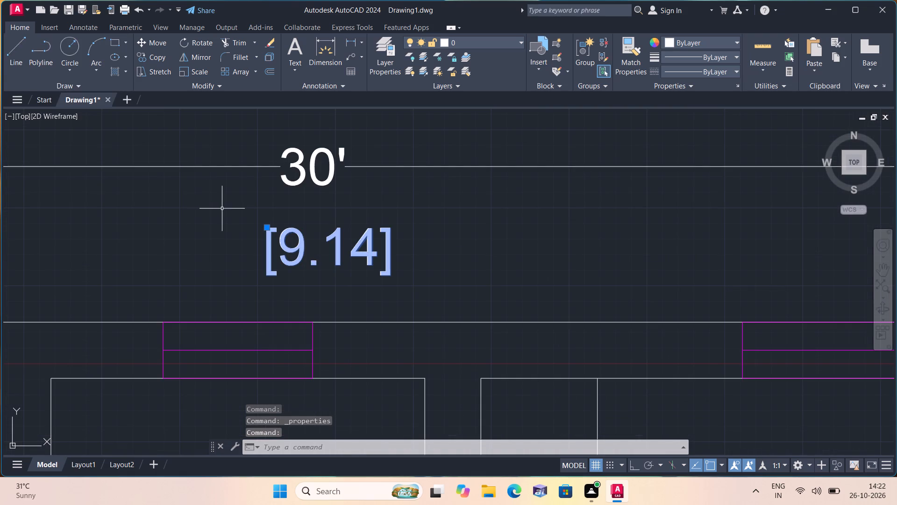
click(268, 226)
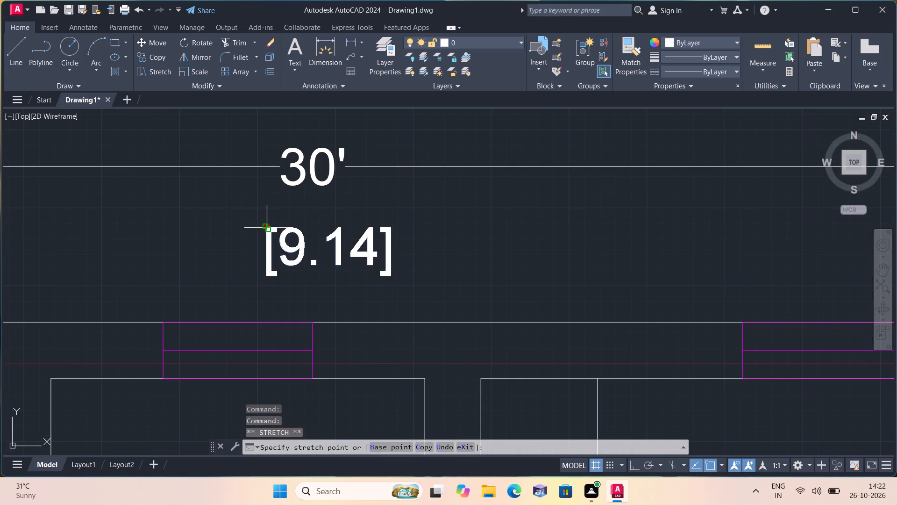
click(242, 202)
scroll(249, 214, down, 1)
scroll(316, 274, down, 1)
middle_drag(313, 273, 260, 163)
scroll(262, 175, down, 1)
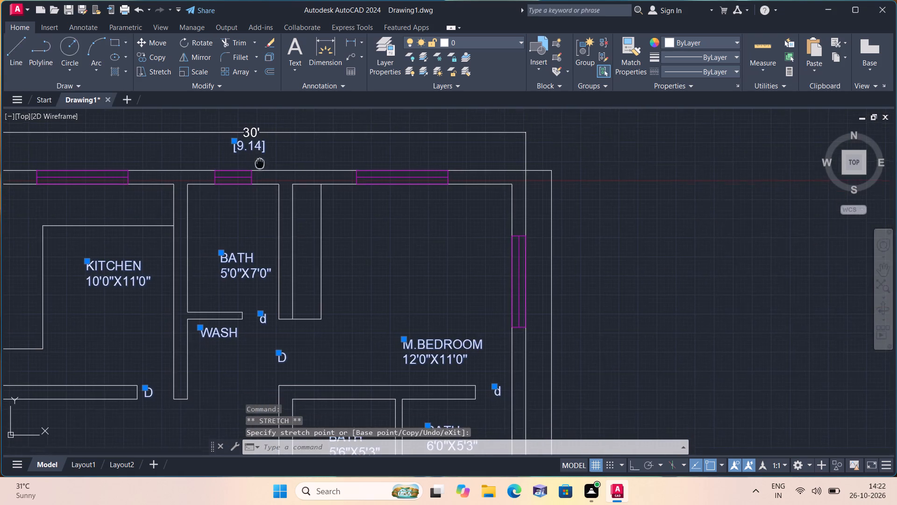
scroll(368, 261, down, 2)
middle_drag(424, 312, 386, 223)
scroll(424, 264, up, 3)
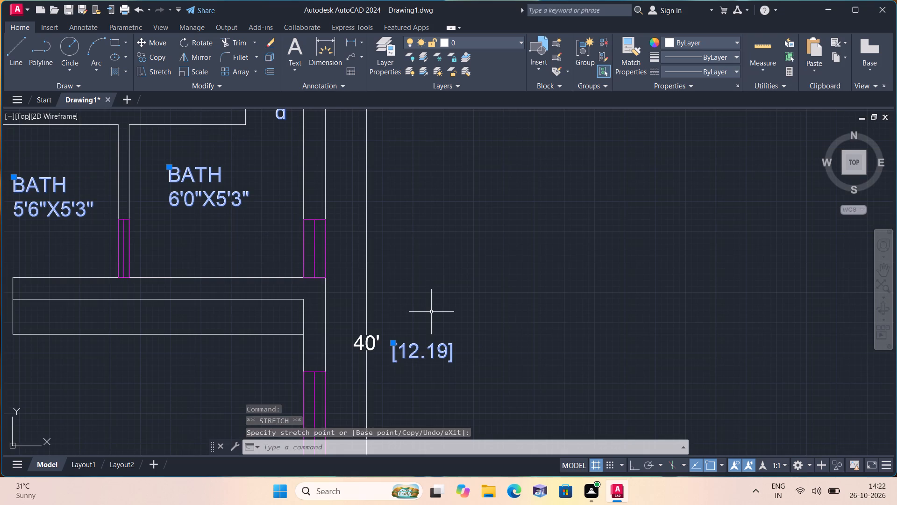
middle_drag(430, 312, 415, 248)
scroll(429, 311, down, 1)
scroll(415, 248, up, 1)
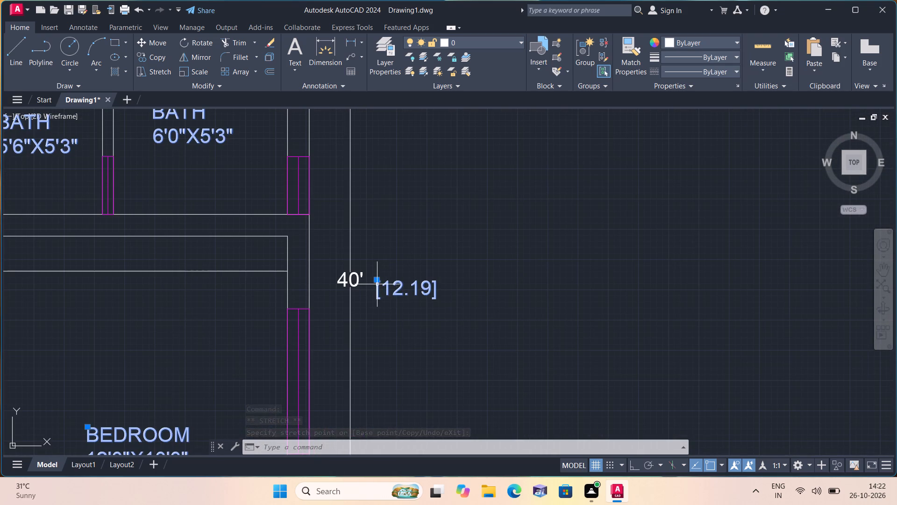
key(Escape)
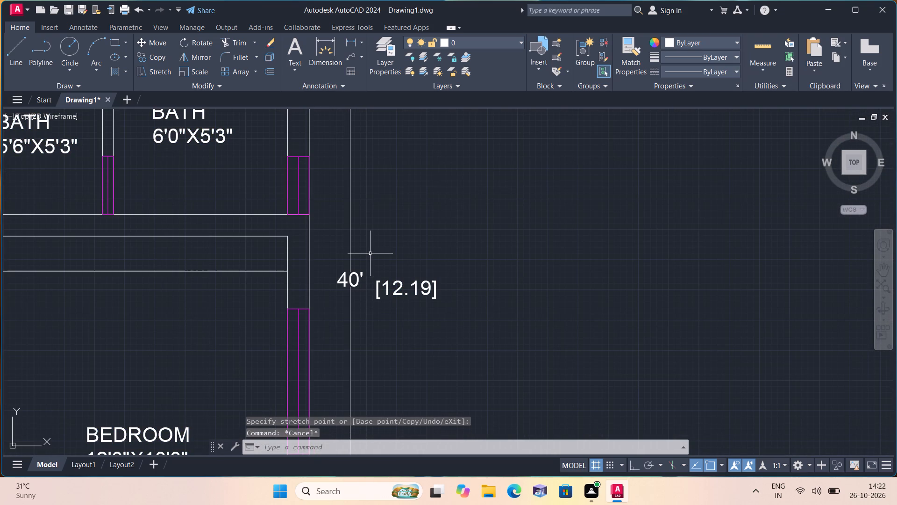
Add the two-line text DINING, 15'0"X9'0" in the open area between the kitchen and the living room.
scroll(390, 293, down, 2)
scroll(295, 343, down, 2)
middle_drag(248, 352, 283, 318)
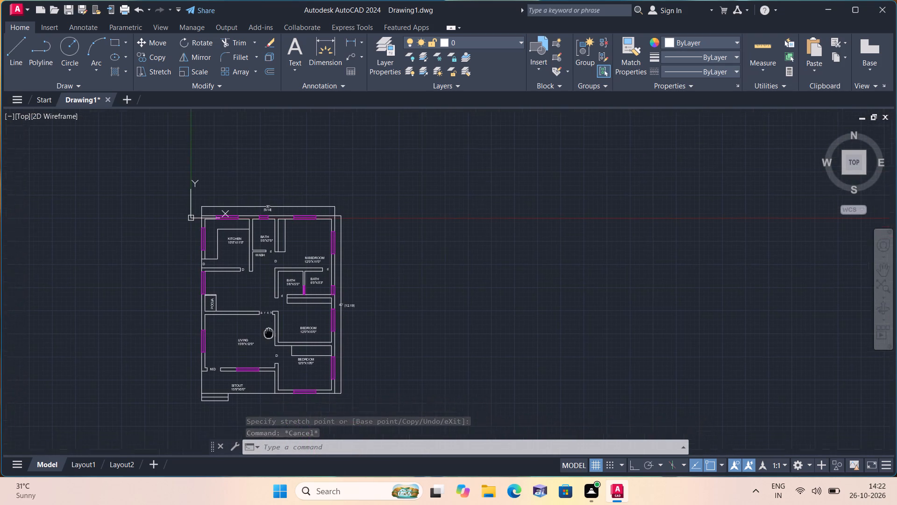
middle_drag(283, 318, 290, 310)
scroll(290, 310, up, 1)
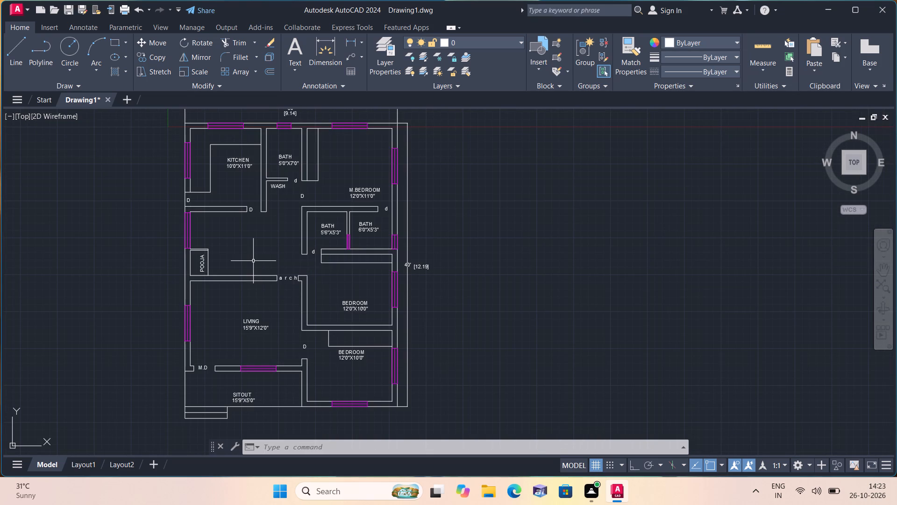
text(mt)
key(space)
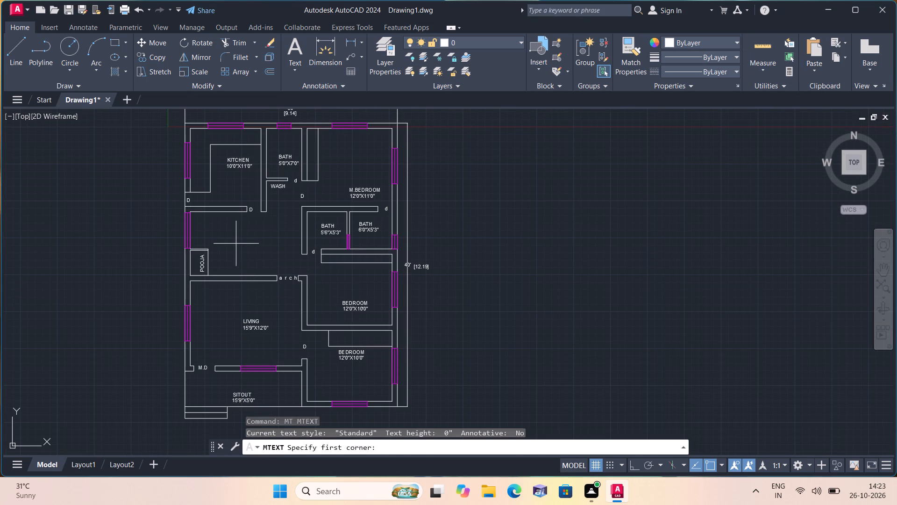
triple_click(240, 243)
click(240, 243)
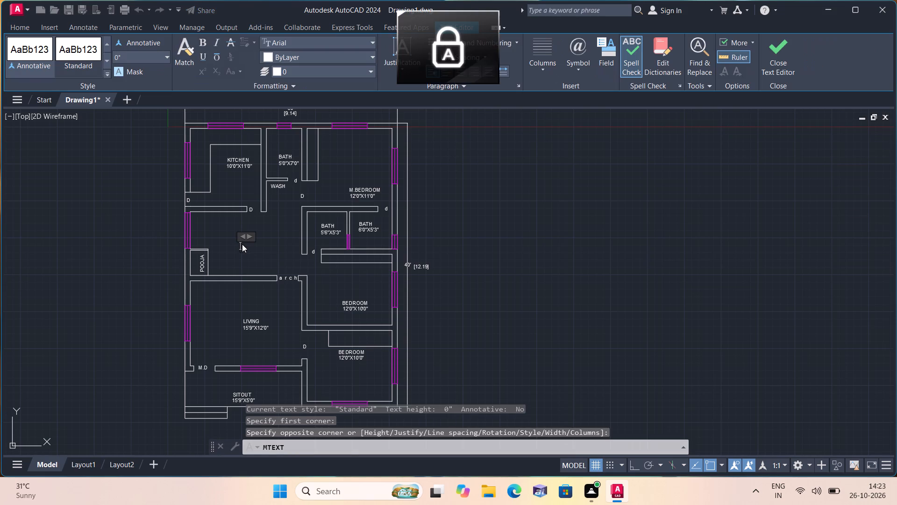
text(DINING)
key(Return)
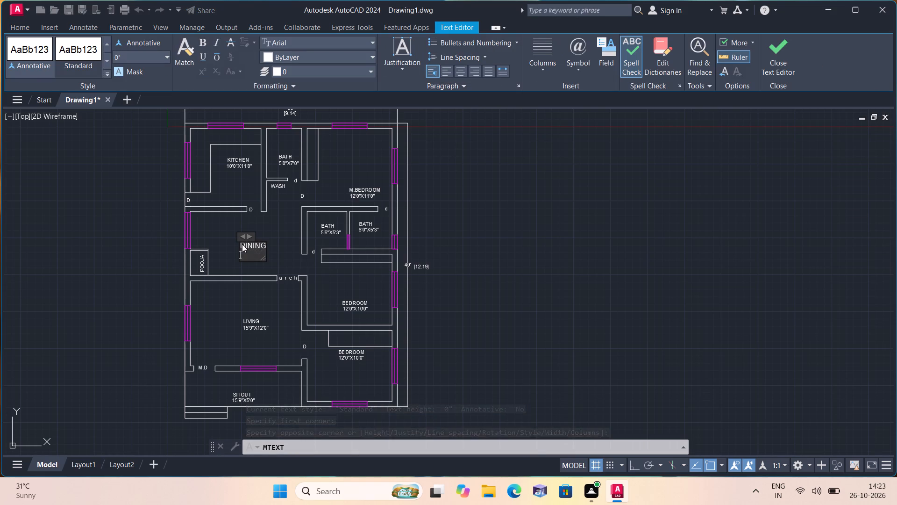
text(15'0")
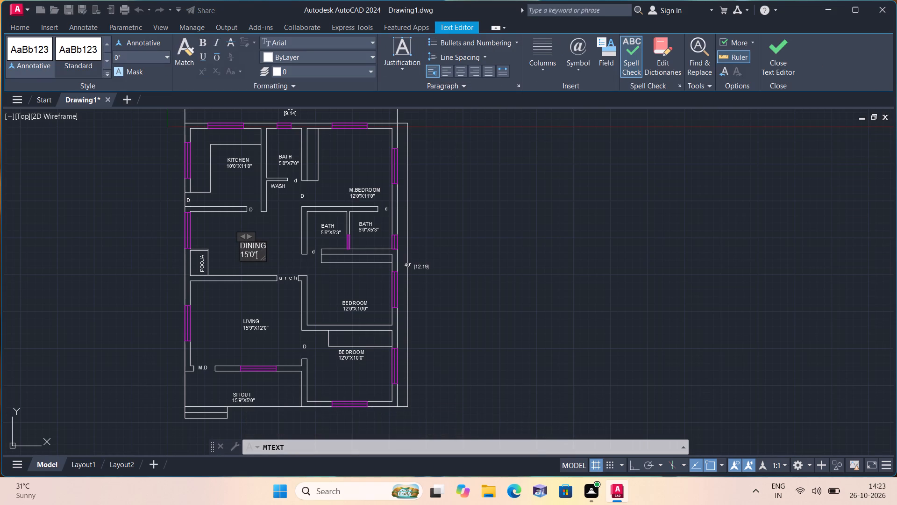
key(x)
text(9'0")
click(253, 285)
Add the multiline text GROUND FLOOR below the plan's bottom wall, to the right of the front steps.
middle_drag(282, 295, 281, 284)
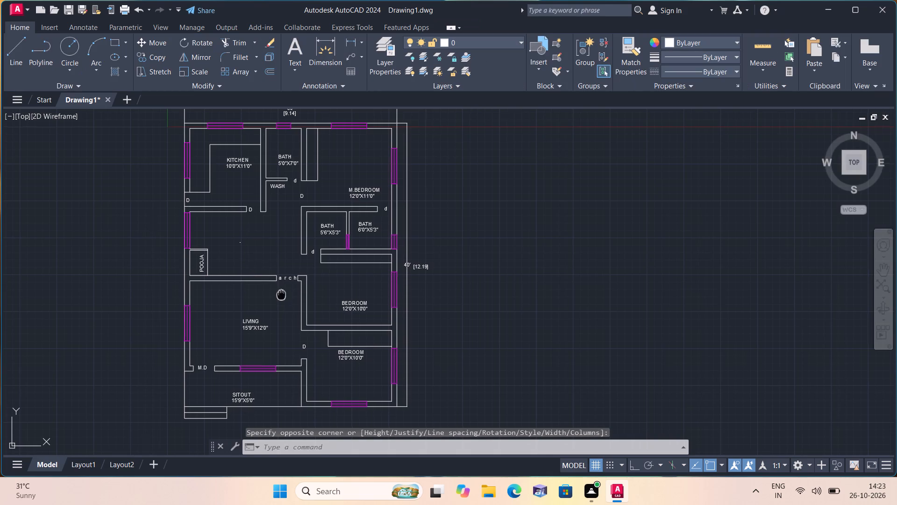
middle_drag(281, 284, 281, 248)
middle_drag(297, 336, 303, 257)
scroll(283, 303, up, 2)
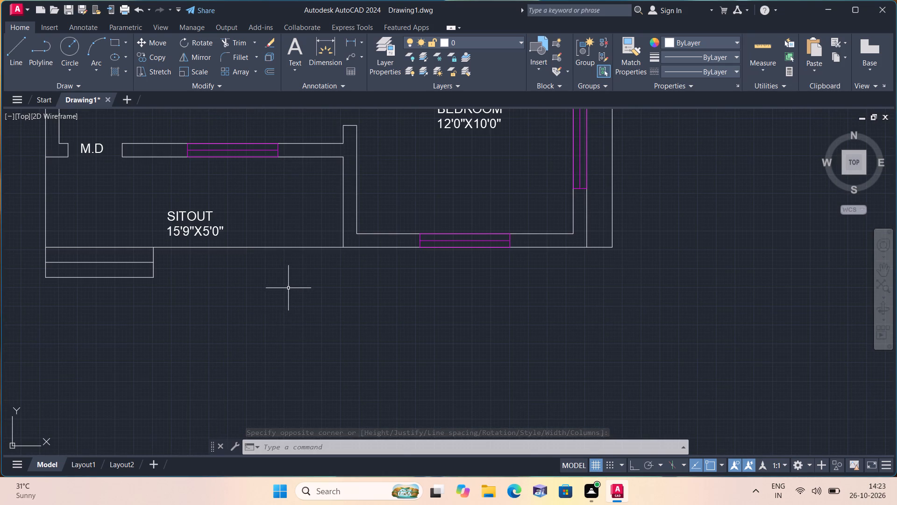
key(space)
triple_click(277, 272)
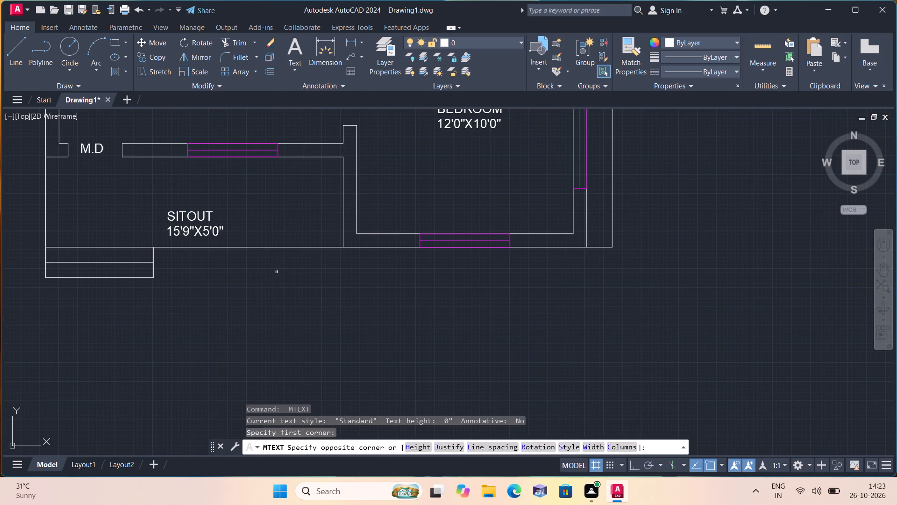
text(GROUND FLOOR)
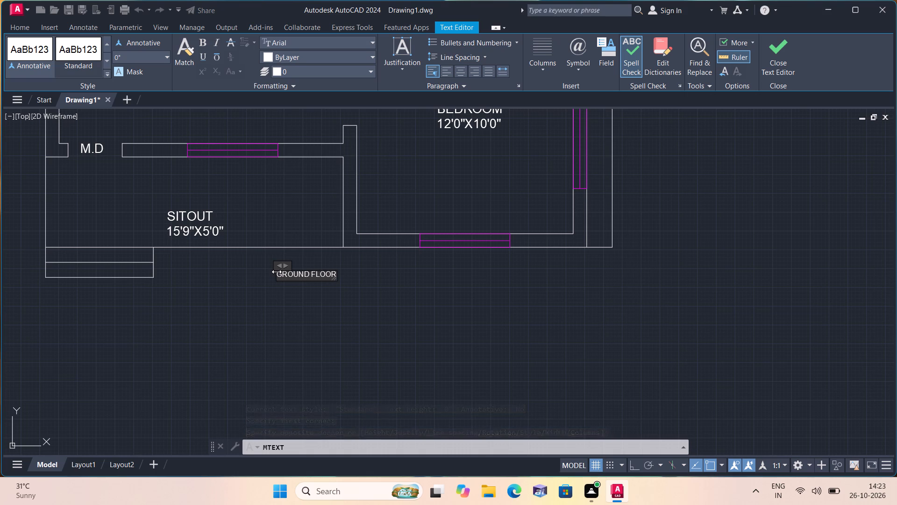
click(254, 303)
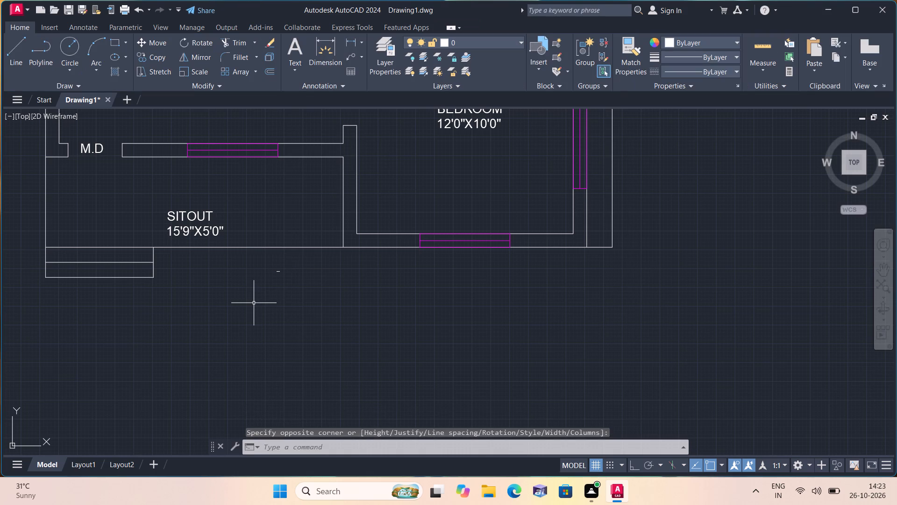
Add the multiline text GROUND FLOOR:1200.00sft a little below and left of the GROUND FLOOR text.
key(space)
click(254, 303)
drag(254, 303, 258, 307)
click(263, 314)
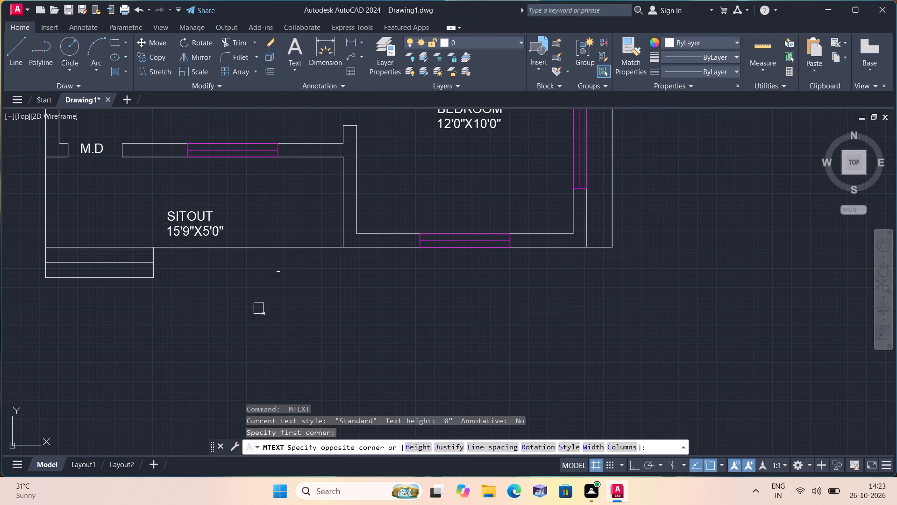
text(GROUND)
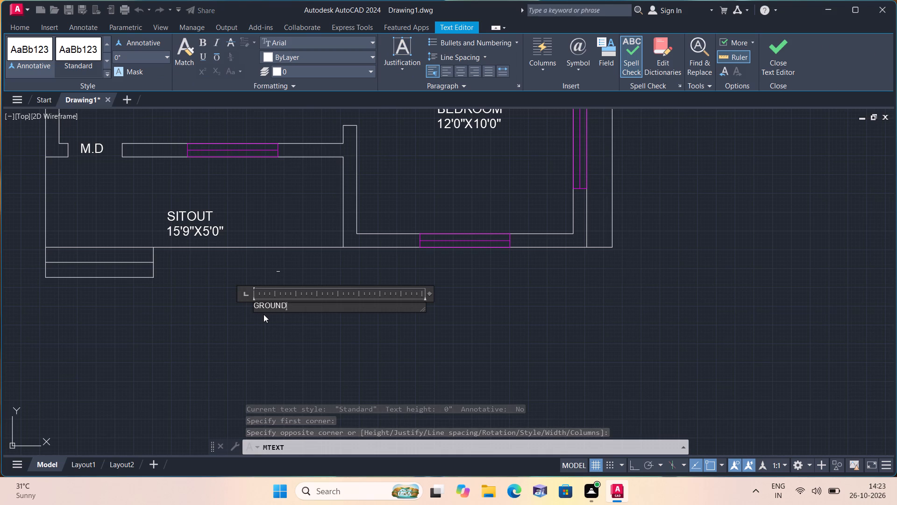
key(space)
text(FLOOR)
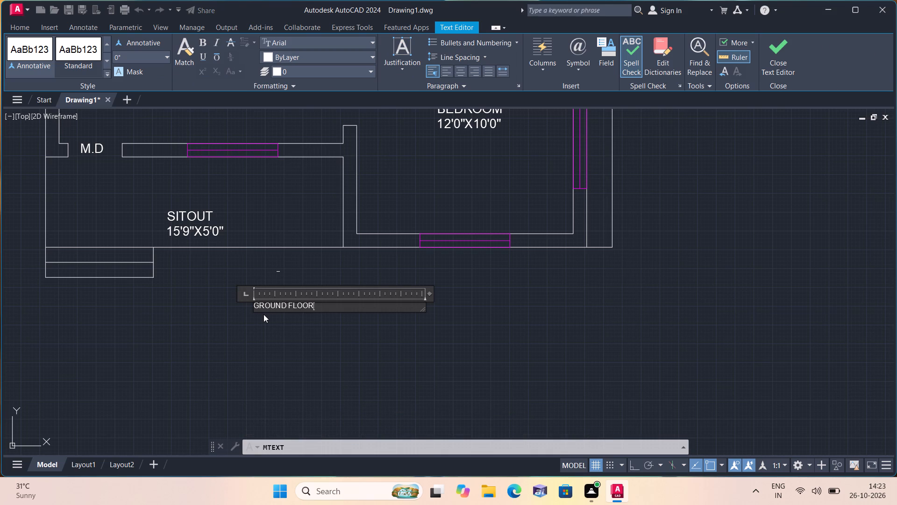
key(shift+colon)
text(1200.00)
text(sft)
click(263, 330)
Set the text height of the DINING, GROUND FLOOR and GROUND FLOOR:1200.00sft texts to 6" and clear the selection.
scroll(266, 306, up, 1)
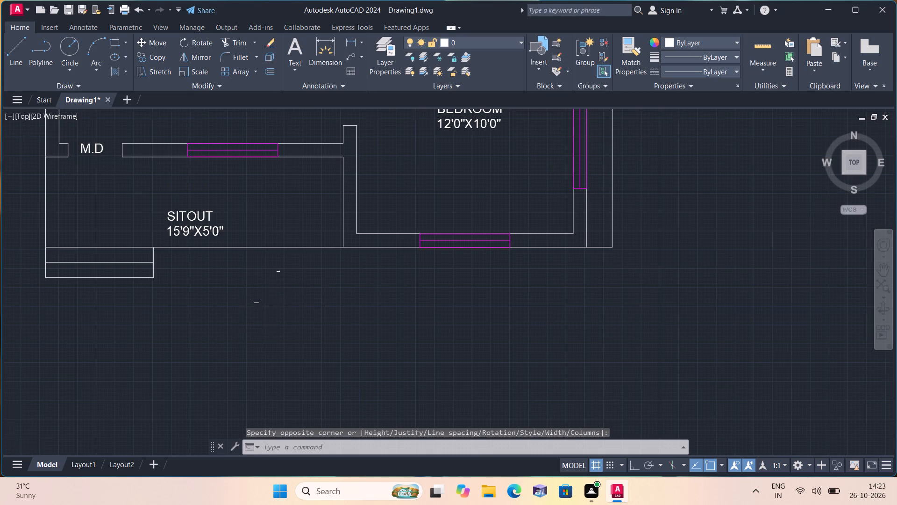
scroll(270, 304, up, 1)
drag(378, 329, 360, 313)
click(202, 215)
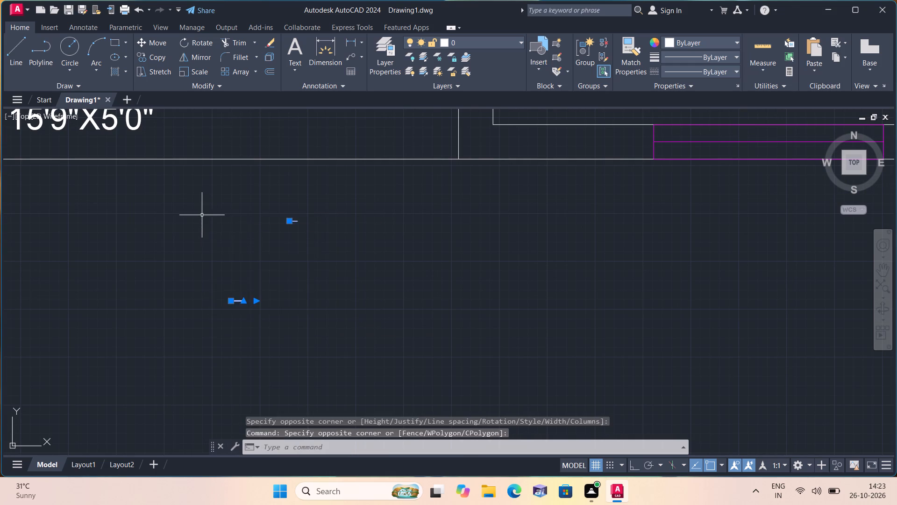
scroll(202, 216, down, 6)
middle_drag(204, 216, 360, 326)
scroll(361, 254, up, 4)
click(356, 289)
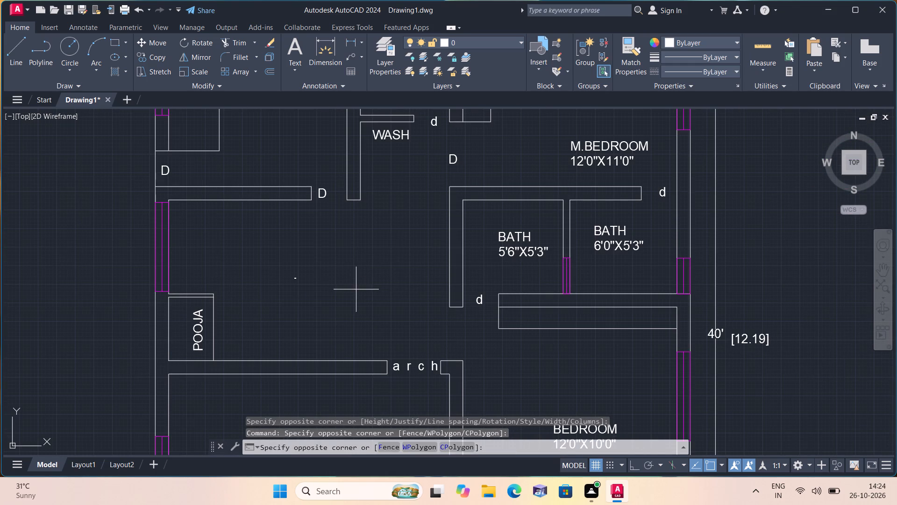
click(285, 261)
right_click(285, 261)
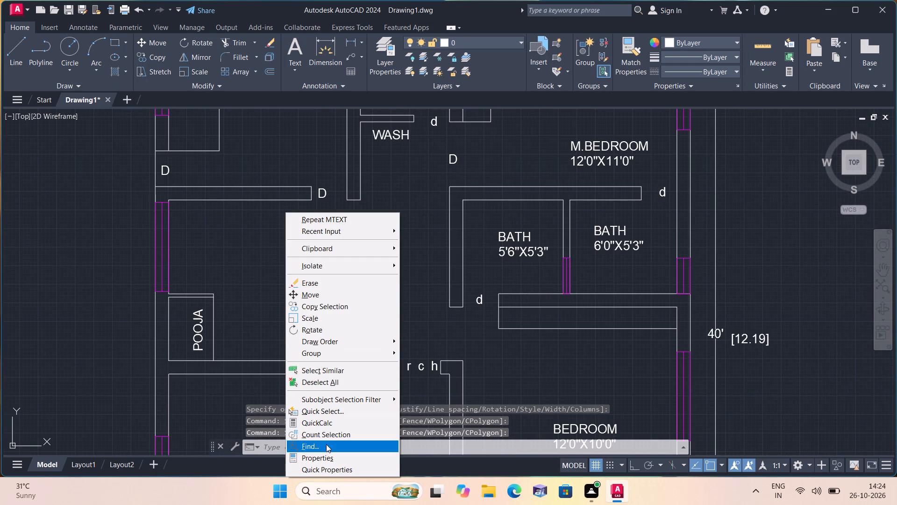
click(329, 455)
click(85, 271)
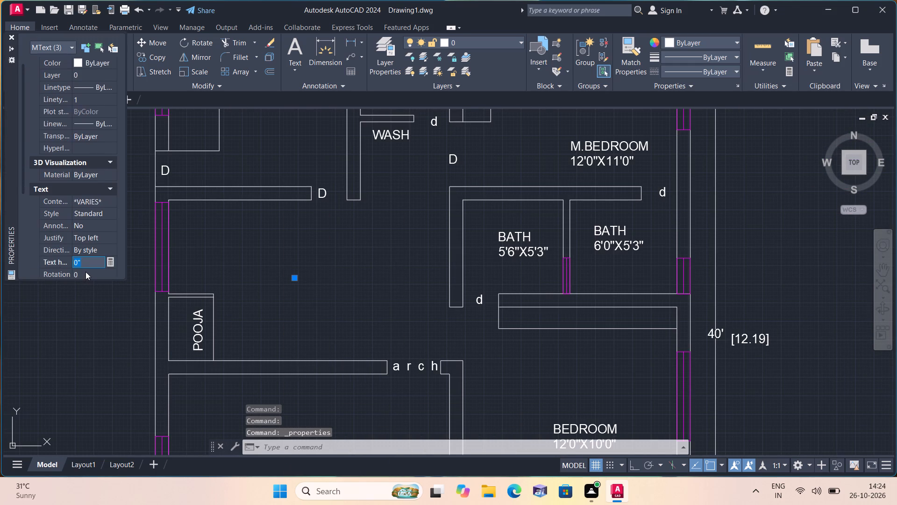
key(BackSpace)
text(6')
key(BackSpace)
key(shift+quotedbl)
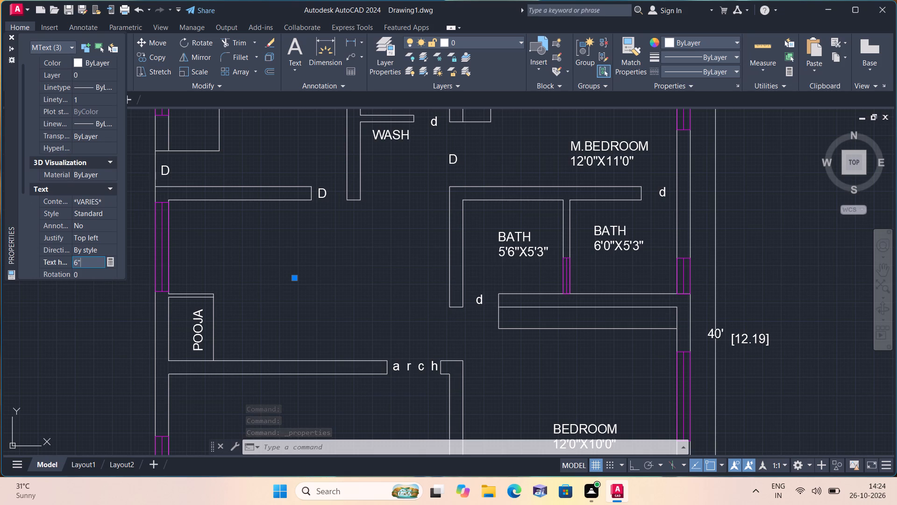
click(129, 311)
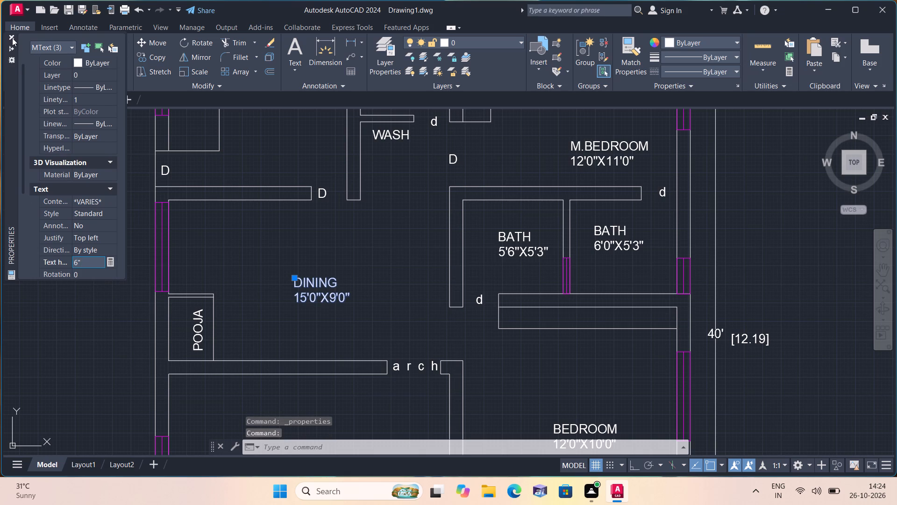
click(12, 38)
key(Escape)
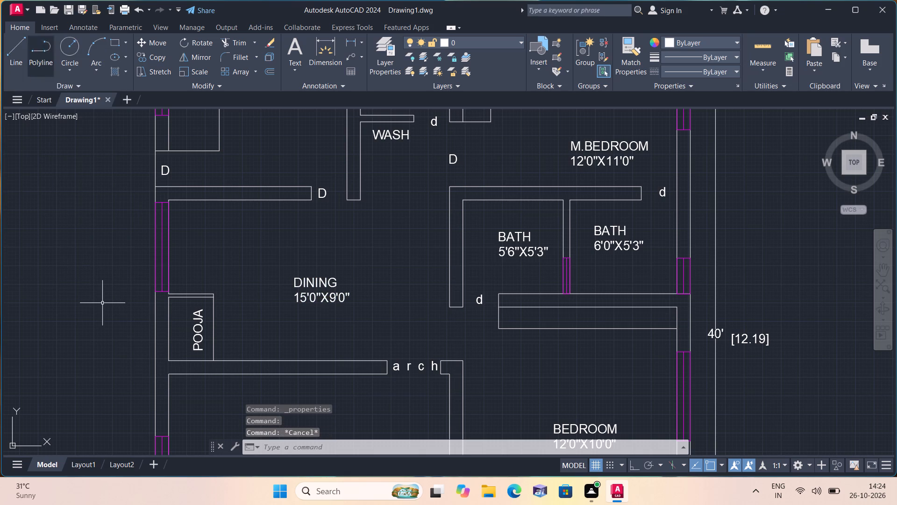
Move the DINING 15'0"X9'0" label up and to the left within the dining area.
click(322, 282)
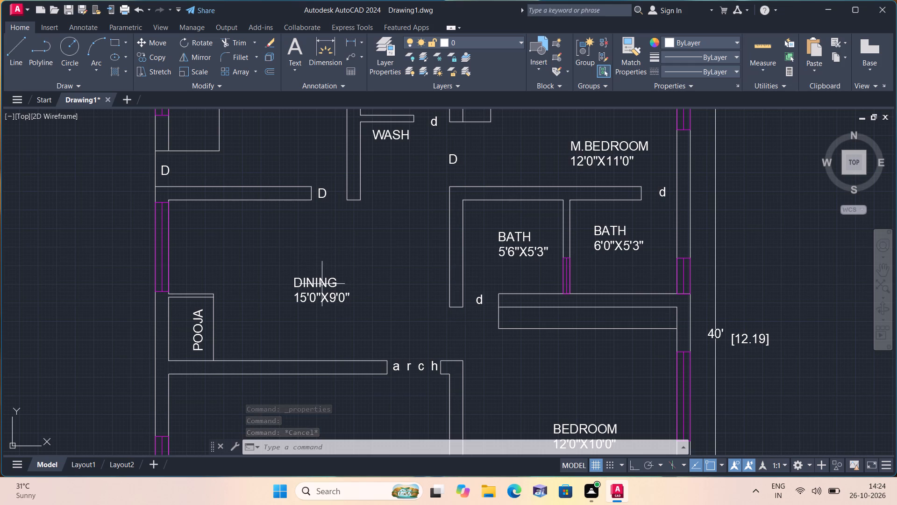
click(294, 279)
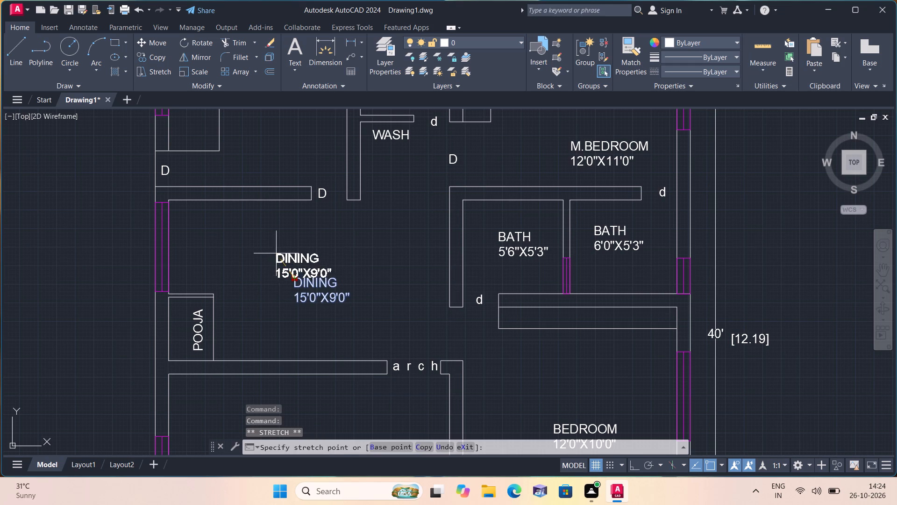
click(265, 245)
Move the GROUND FLOOR text left, closer to the front steps and just below the sitout wall, and clear the selection.
scroll(265, 245, down, 1)
scroll(340, 309, down, 1)
middle_drag(337, 306, 270, 156)
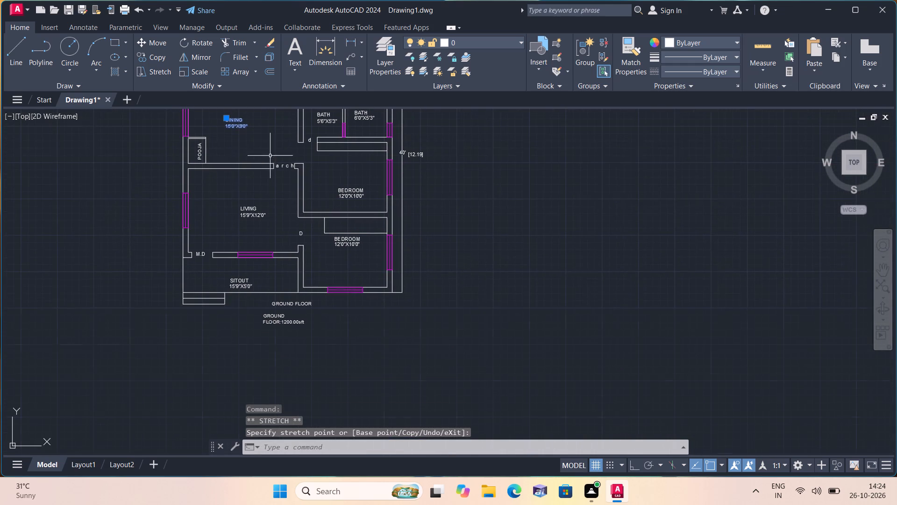
scroll(287, 314, up, 3)
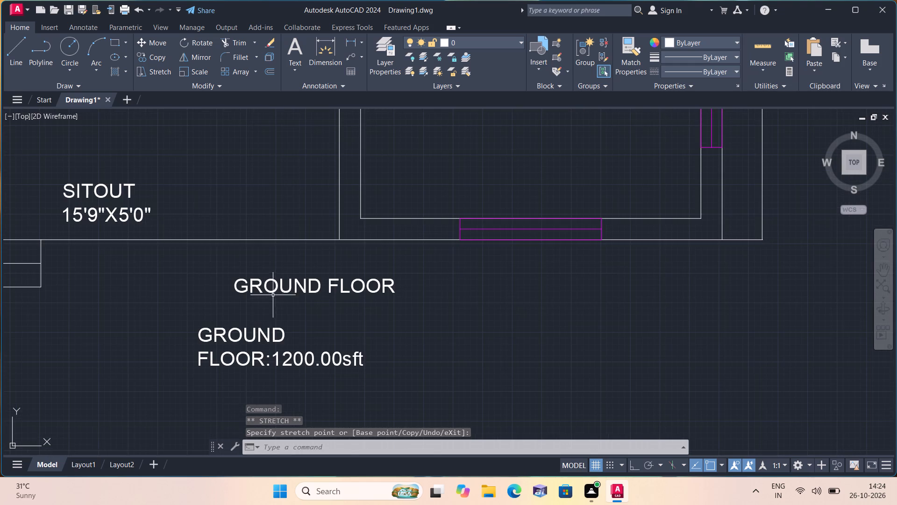
click(270, 285)
click(240, 280)
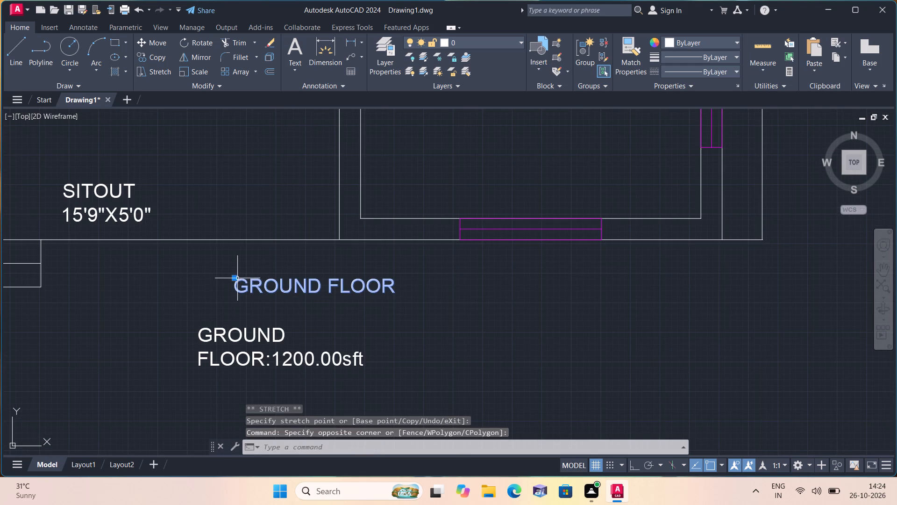
click(235, 279)
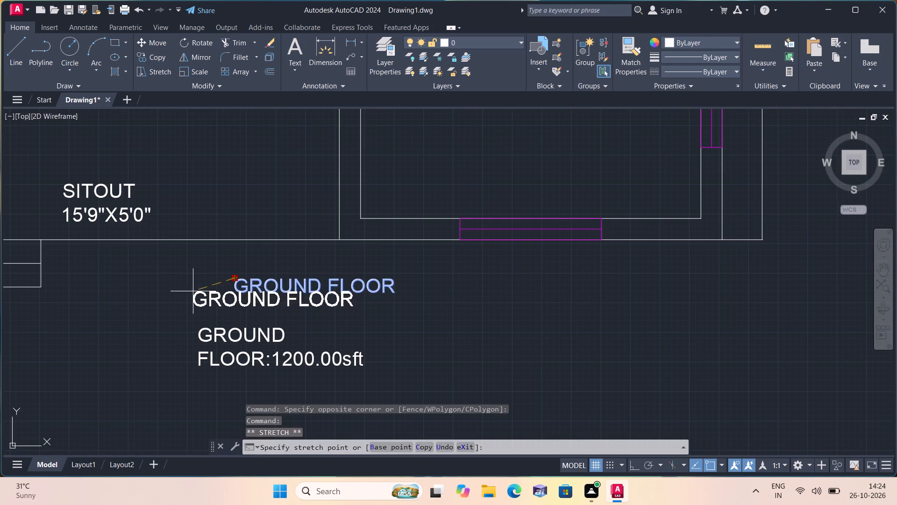
click(137, 268)
middle_drag(221, 346, 245, 330)
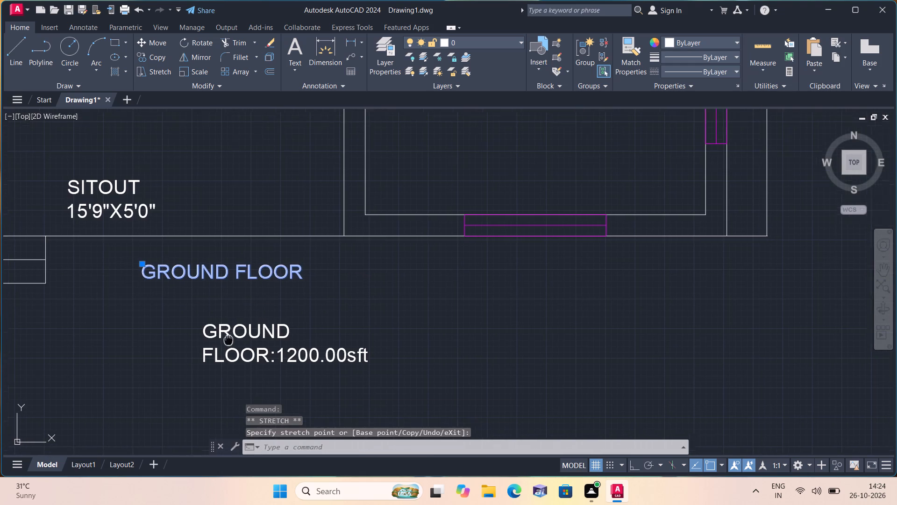
middle_drag(245, 330, 263, 325)
scroll(253, 328, down, 2)
key(Escape)
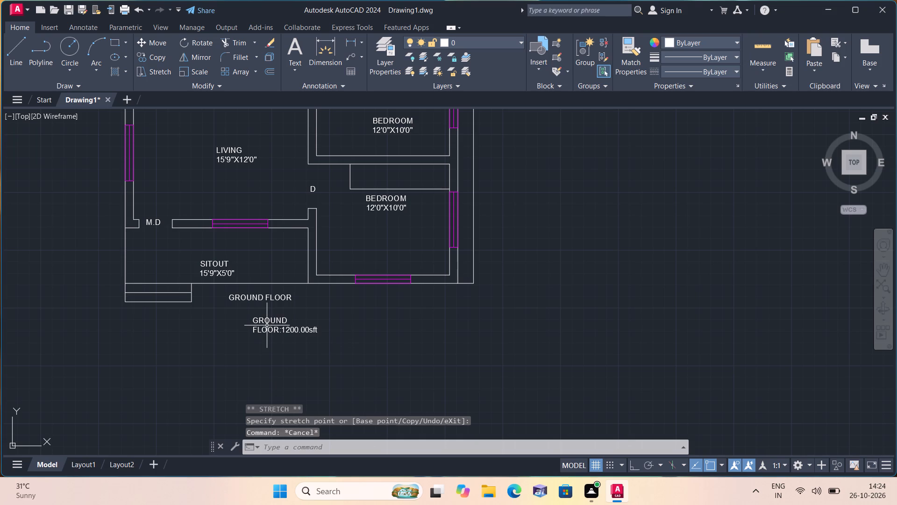
Widen the text frame of GROUND FLOOR:1200.00sft so the whole text fits on a single line.
click(267, 325)
right_click(267, 325)
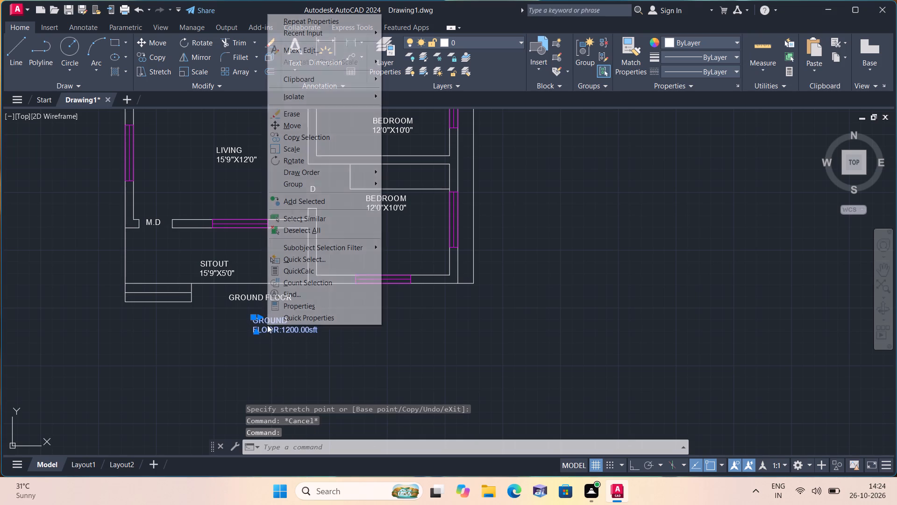
click(302, 50)
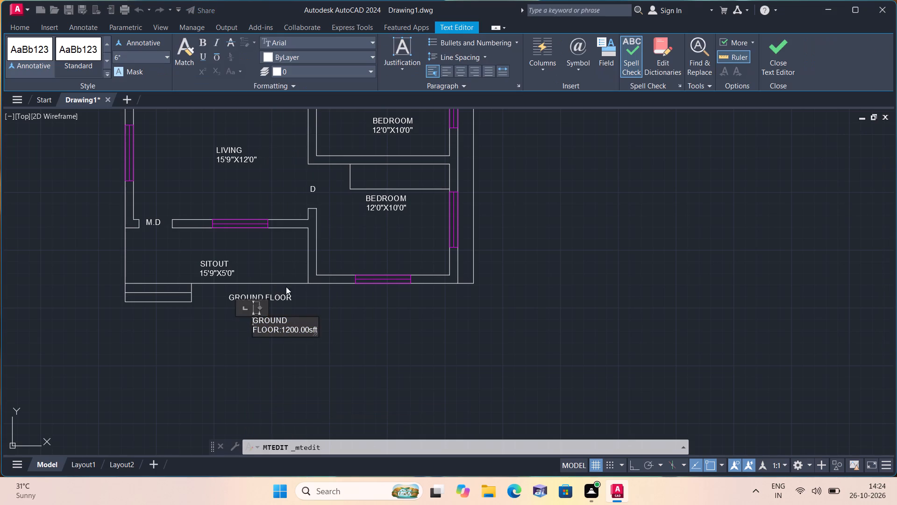
scroll(278, 301, up, 1)
scroll(252, 335, up, 2)
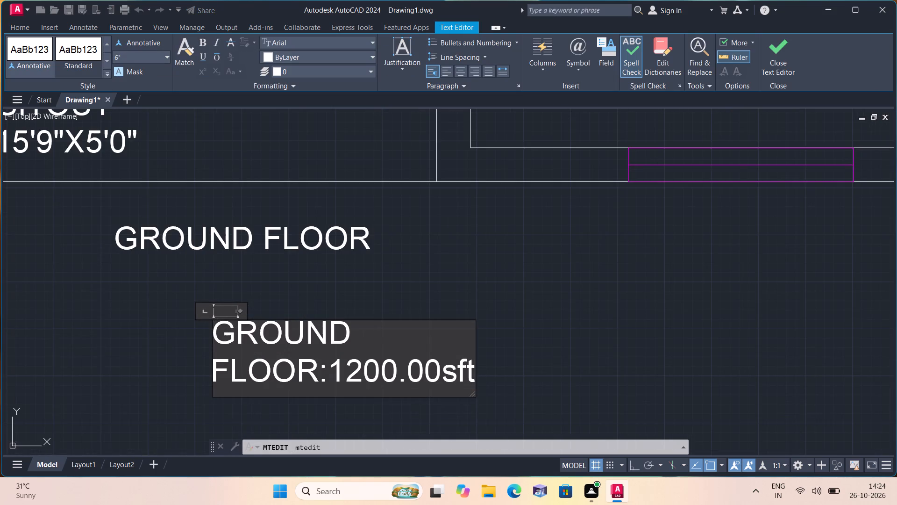
scroll(389, 358, down, 1)
middle_drag(389, 358, 296, 312)
drag(381, 346, 381, 345)
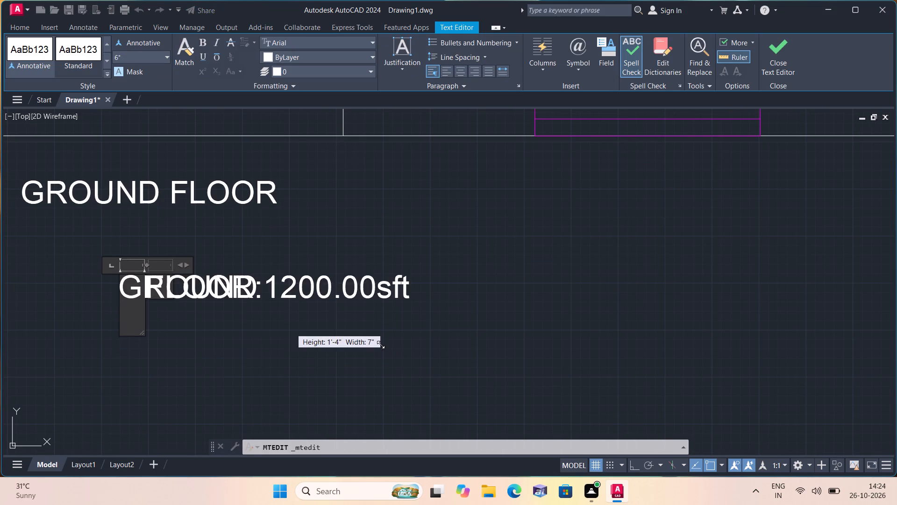
drag(381, 345, 722, 337)
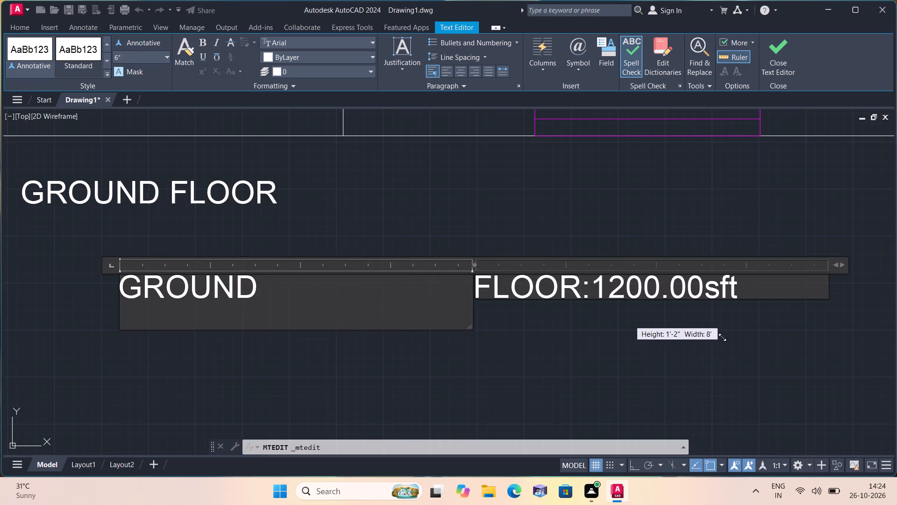
drag(722, 337, 806, 342)
click(662, 313)
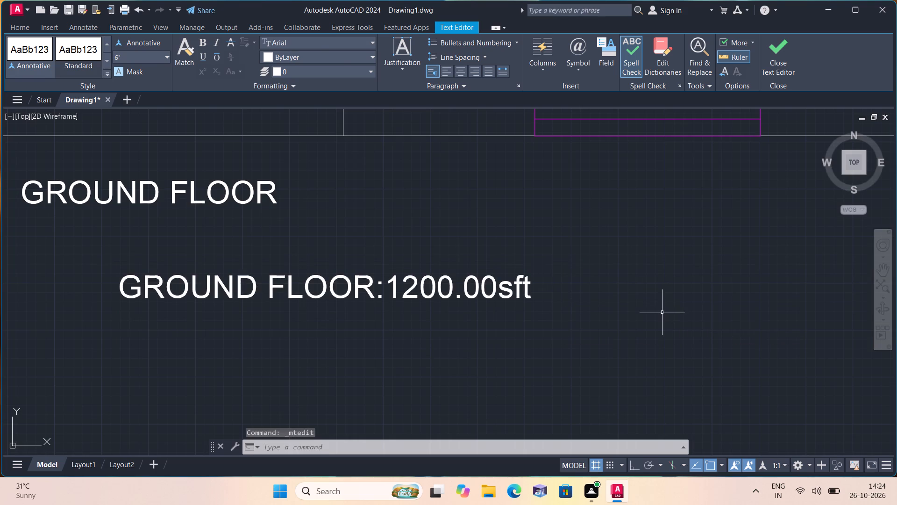
Move the GROUND FLOOR:1200.00sft text left and slightly up so it left-aligns beneath GROUND FLOOR, and clear the selection.
scroll(521, 313, down, 1)
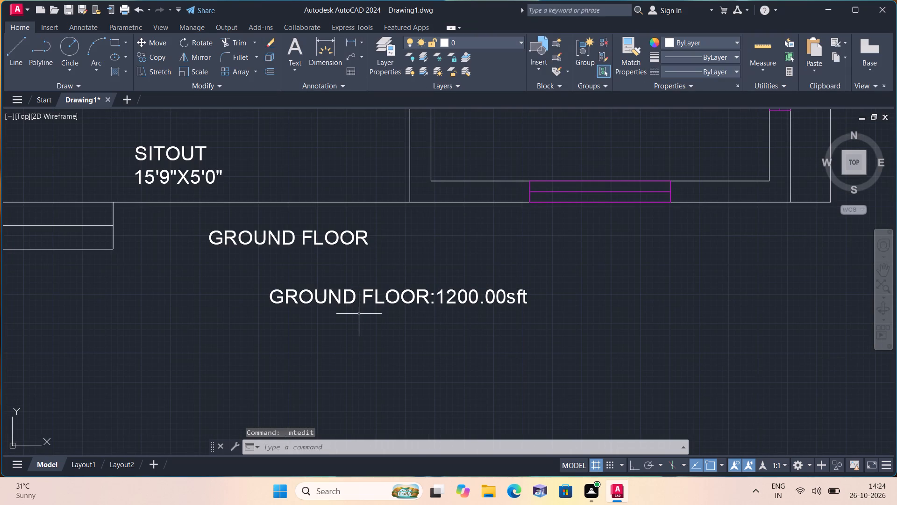
click(327, 292)
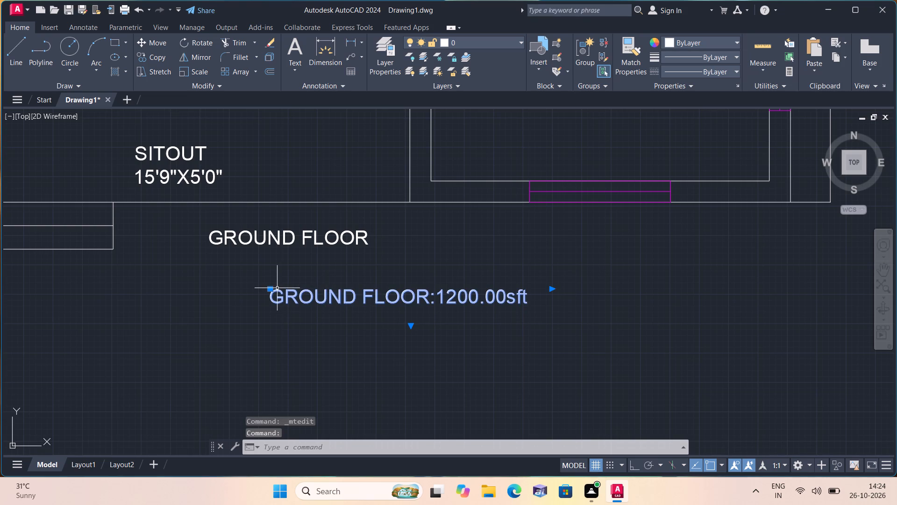
click(271, 287)
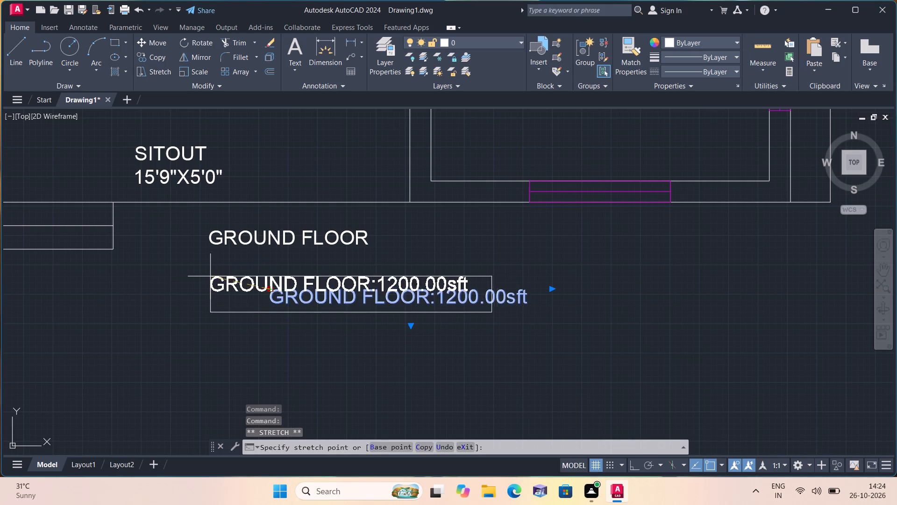
click(210, 276)
key(Escape)
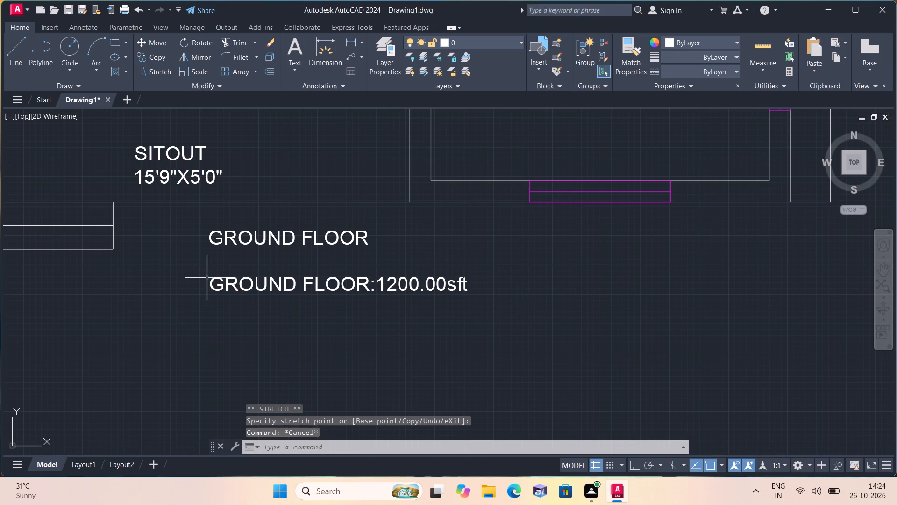
Copy the D door label between the living room and lower bedroom straight up to the upper bedroom's door opening beside the arch.
scroll(221, 286, down, 1)
middle_drag(223, 291, 247, 349)
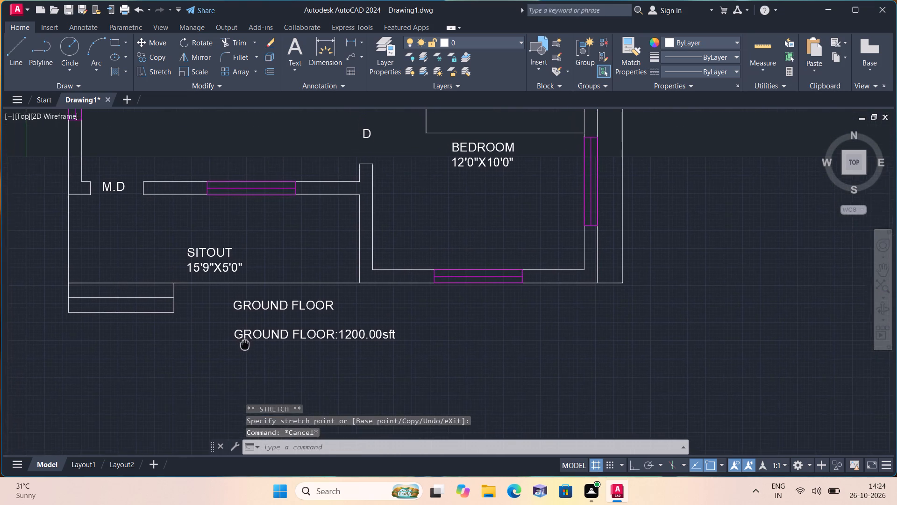
middle_drag(247, 349, 257, 370)
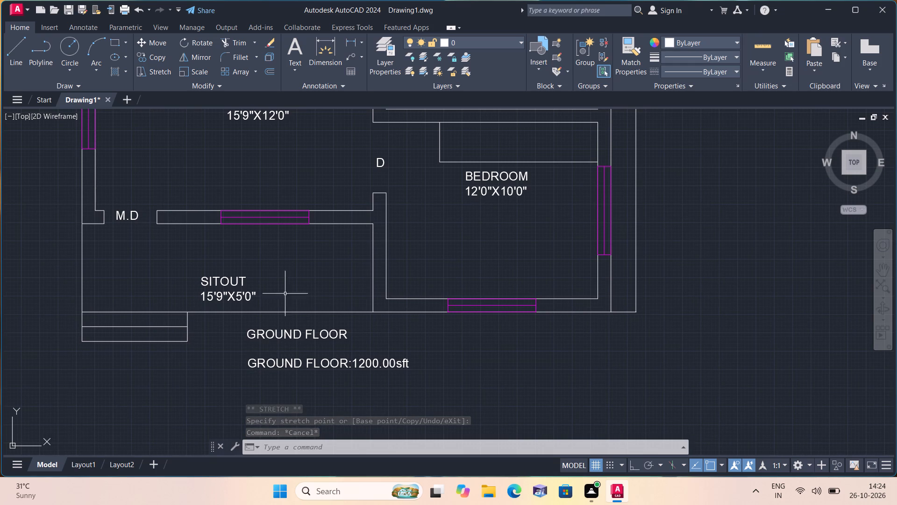
middle_drag(267, 265, 292, 433)
scroll(293, 371, down, 1)
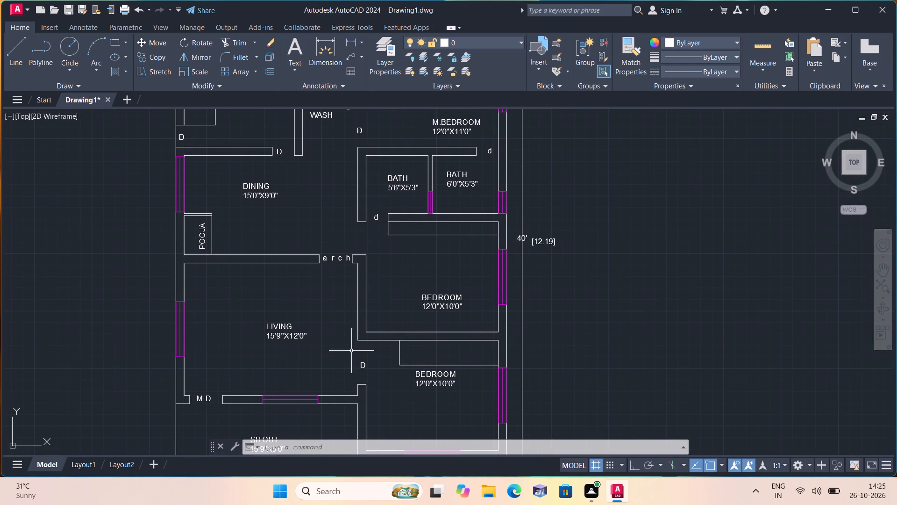
scroll(352, 372, up, 1)
click(369, 364)
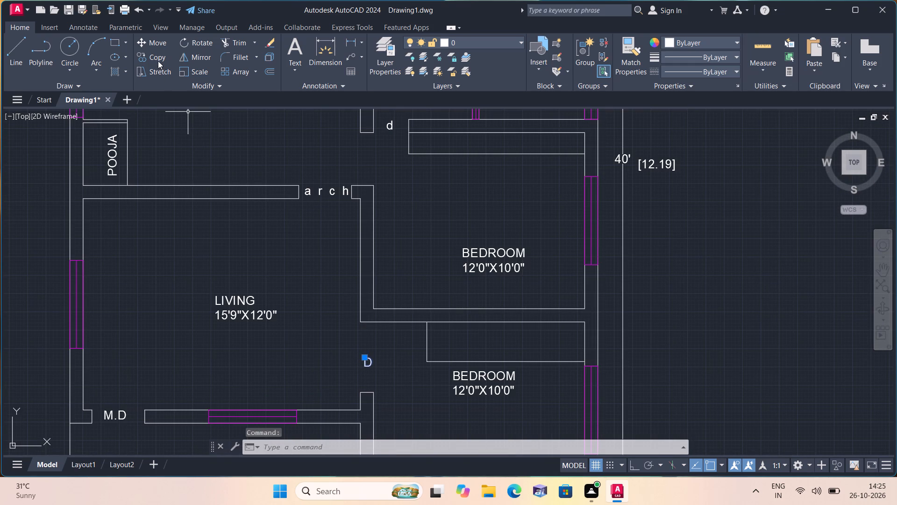
click(156, 56)
click(371, 361)
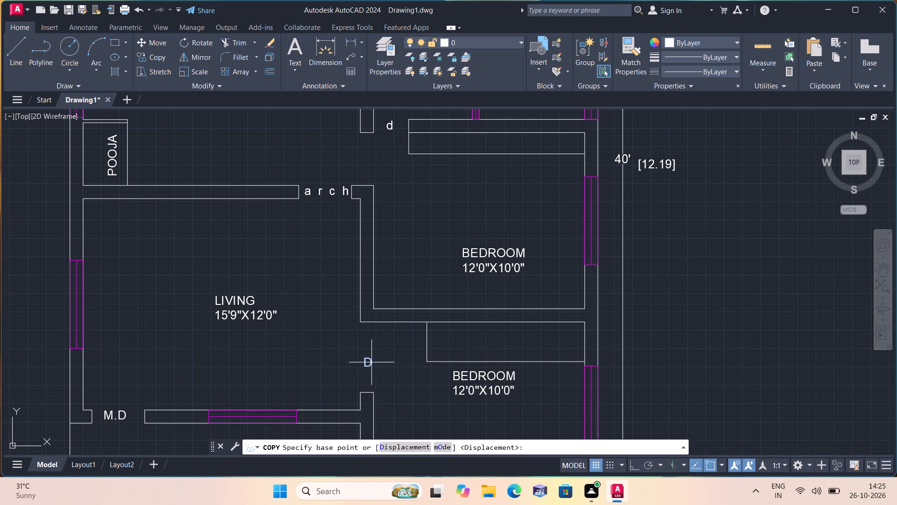
click(370, 159)
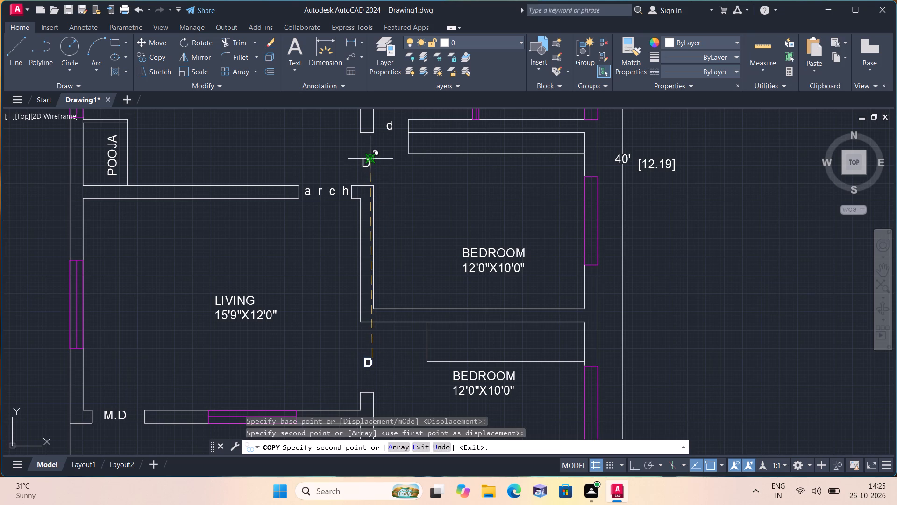
key(Escape)
scroll(388, 204, down, 1)
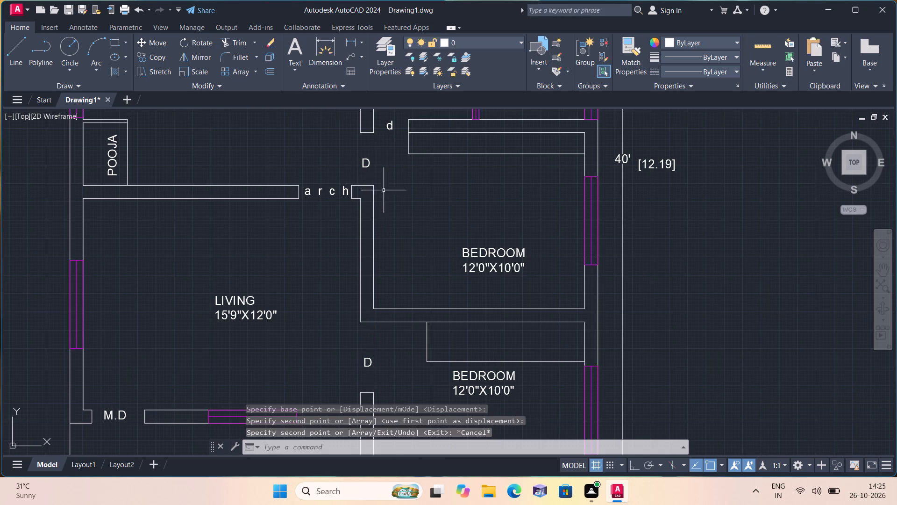
middle_drag(389, 213, 395, 349)
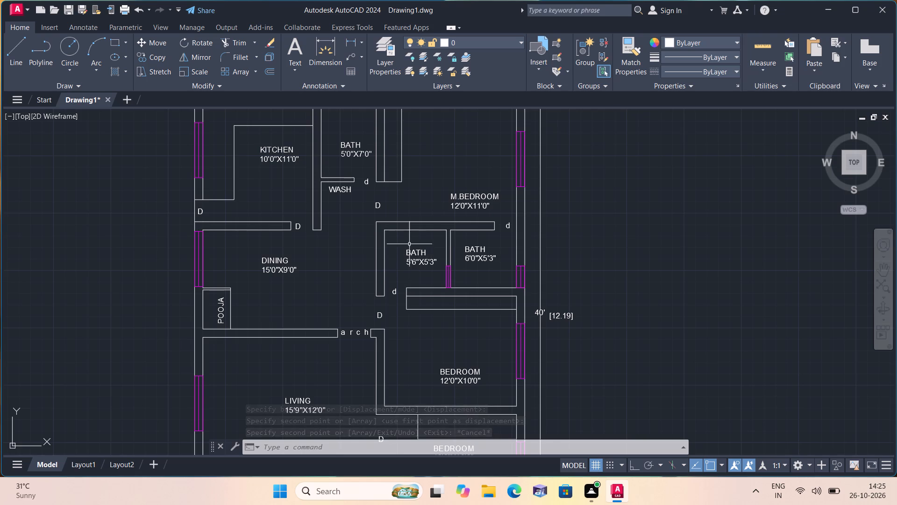
Open beds_plan.dwg and copy the top-row double bed with two nightstands and a patterned rug to the clipboard.
middle_drag(389, 195, 384, 231)
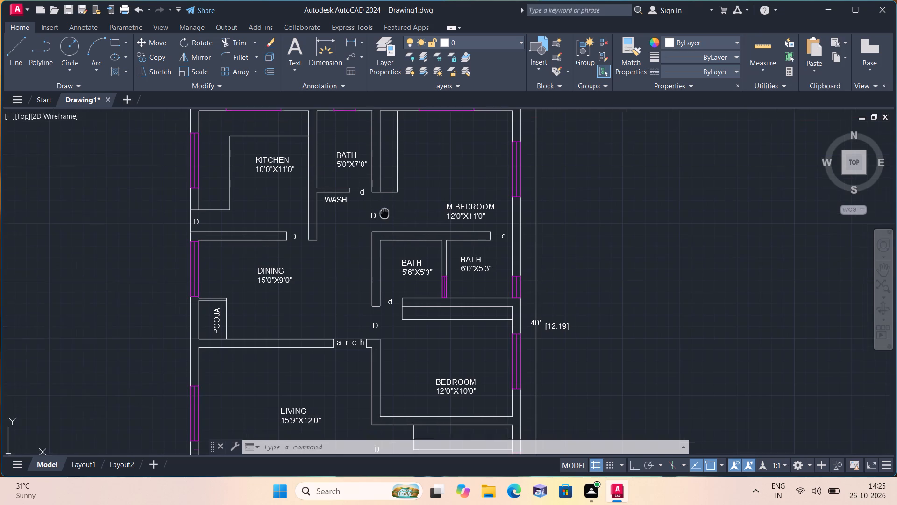
middle_drag(384, 231, 382, 264)
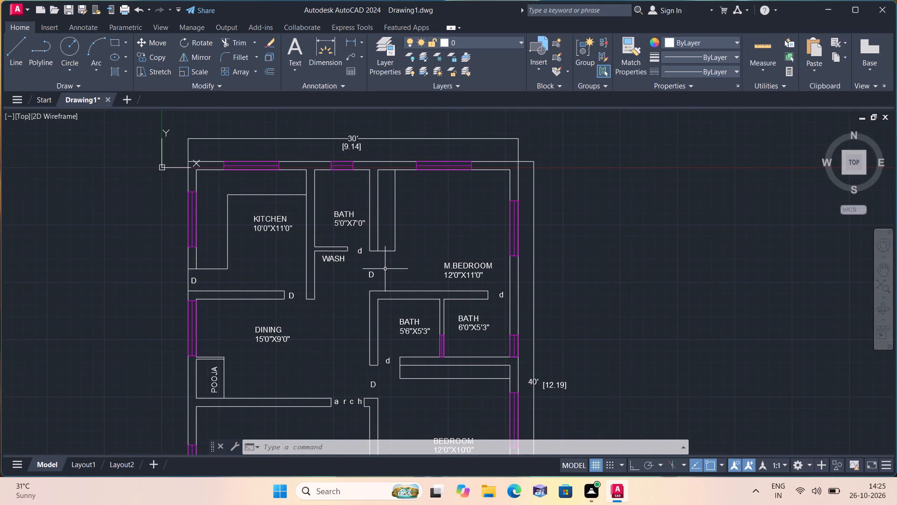
click(13, 7)
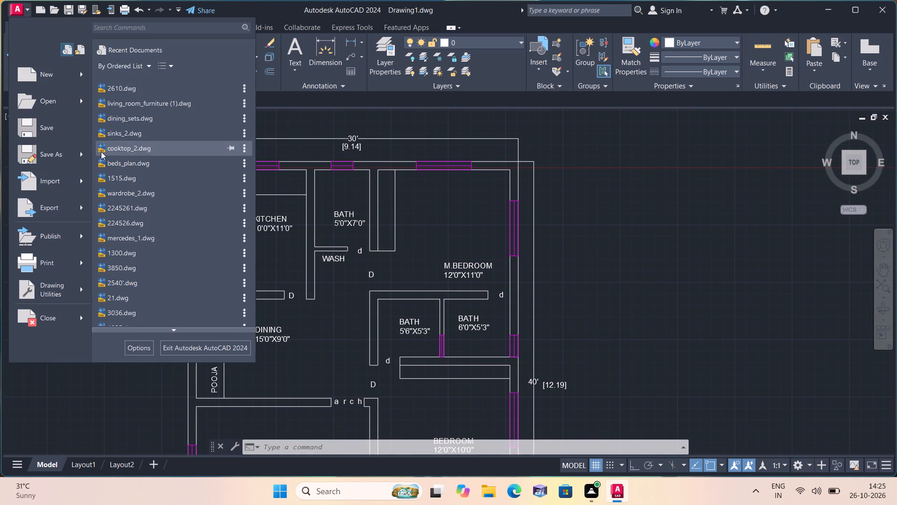
click(128, 162)
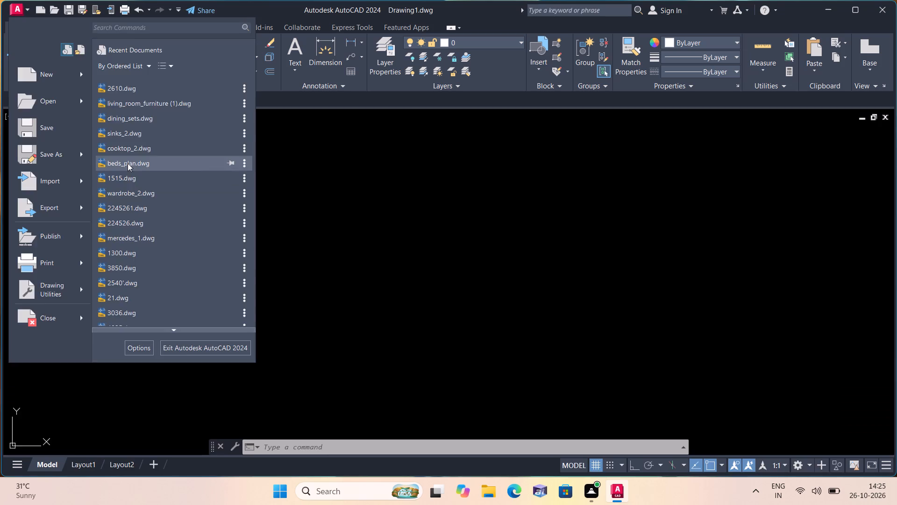
scroll(326, 212, up, 1)
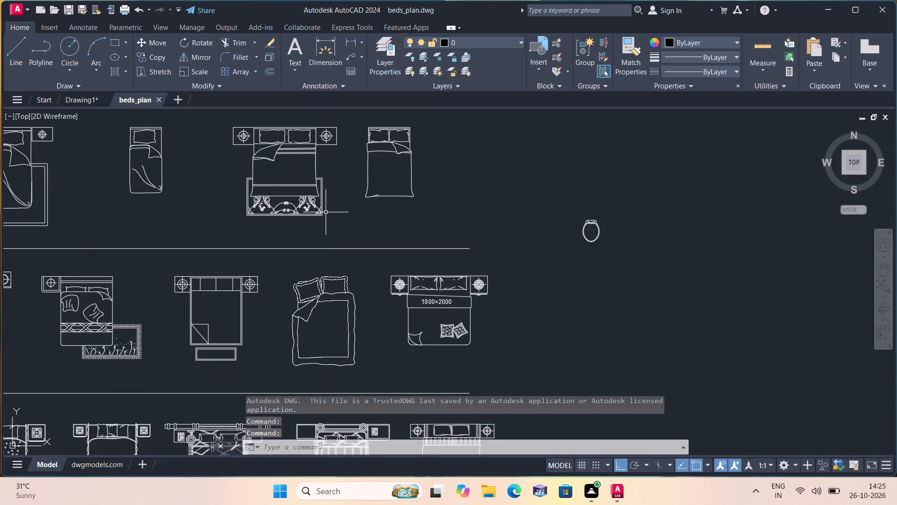
drag(330, 228, 327, 221)
click(225, 121)
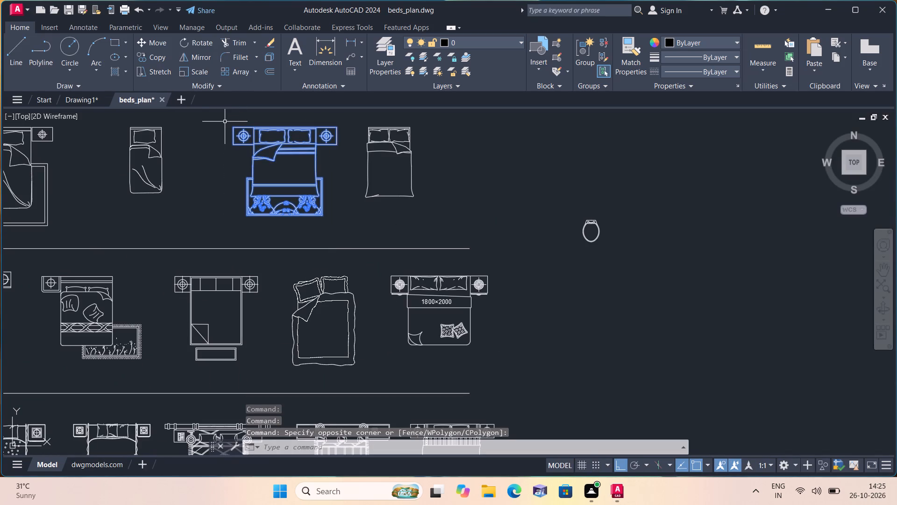
key(ctrl+c)
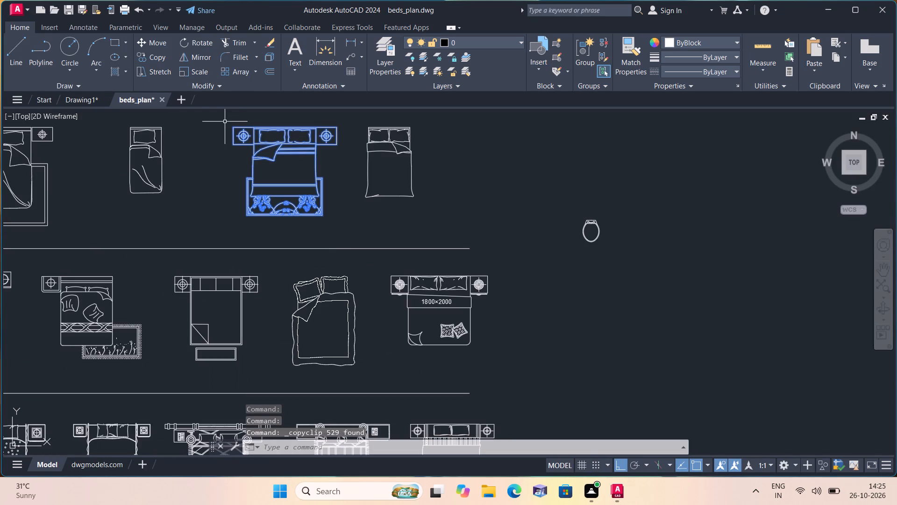
Paste the copied bed into Drawing1, in the empty space beside the floor plan.
click(85, 96)
scroll(137, 153, down, 1)
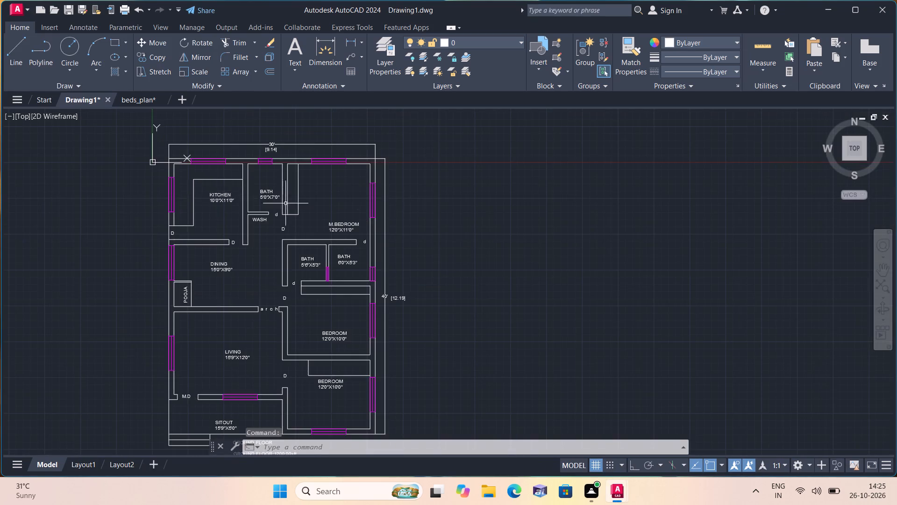
scroll(416, 213, down, 1)
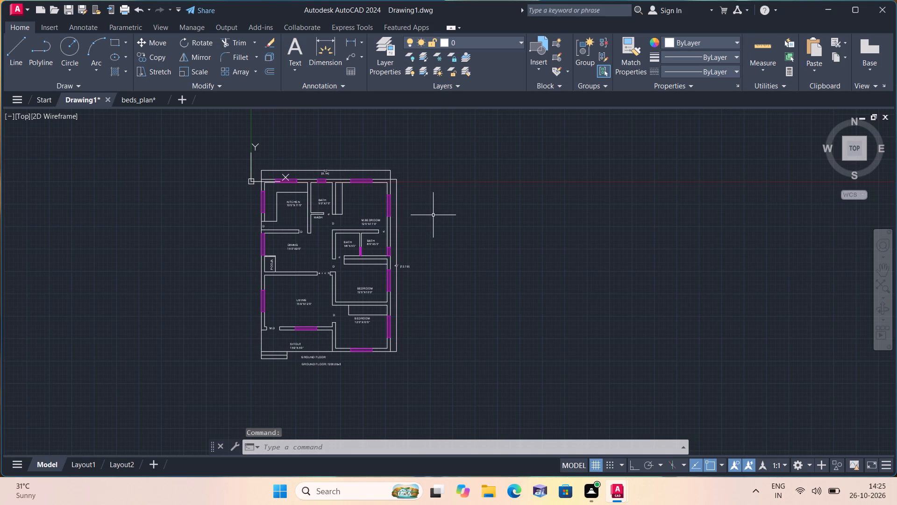
key(ctrl+v)
scroll(448, 250, down, 1)
click(472, 303)
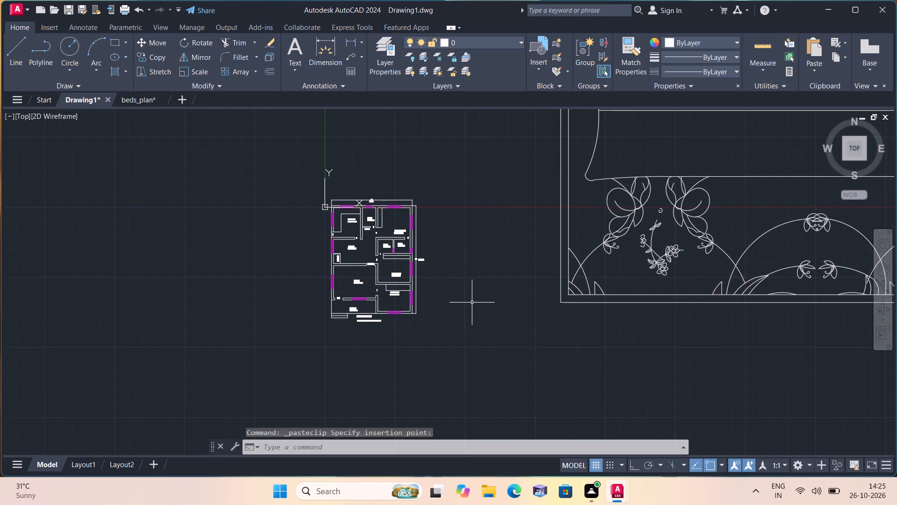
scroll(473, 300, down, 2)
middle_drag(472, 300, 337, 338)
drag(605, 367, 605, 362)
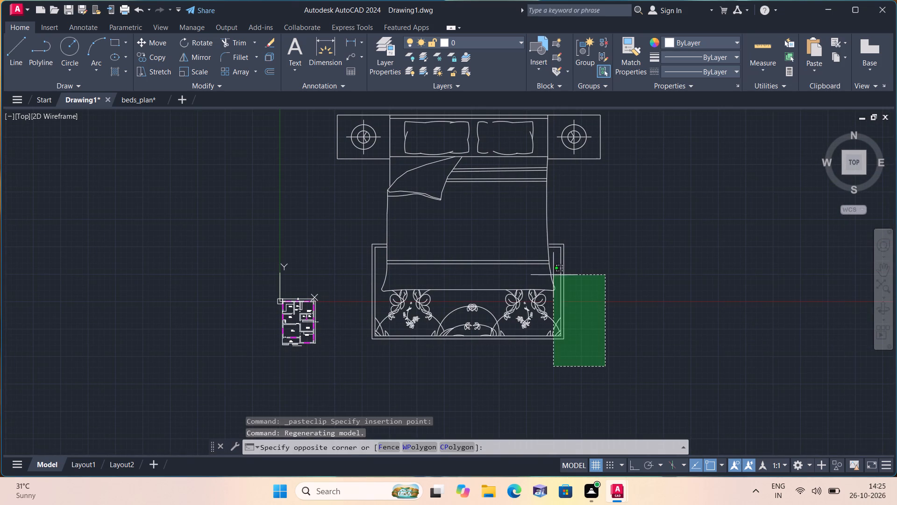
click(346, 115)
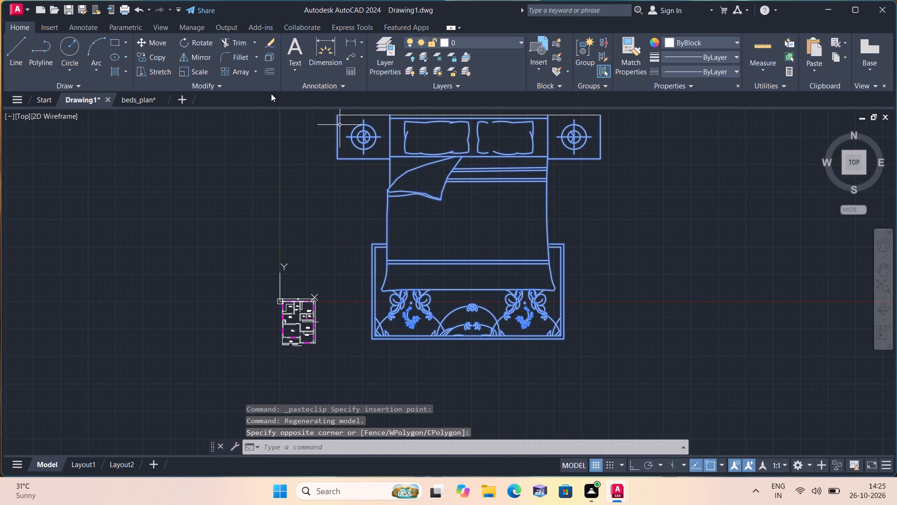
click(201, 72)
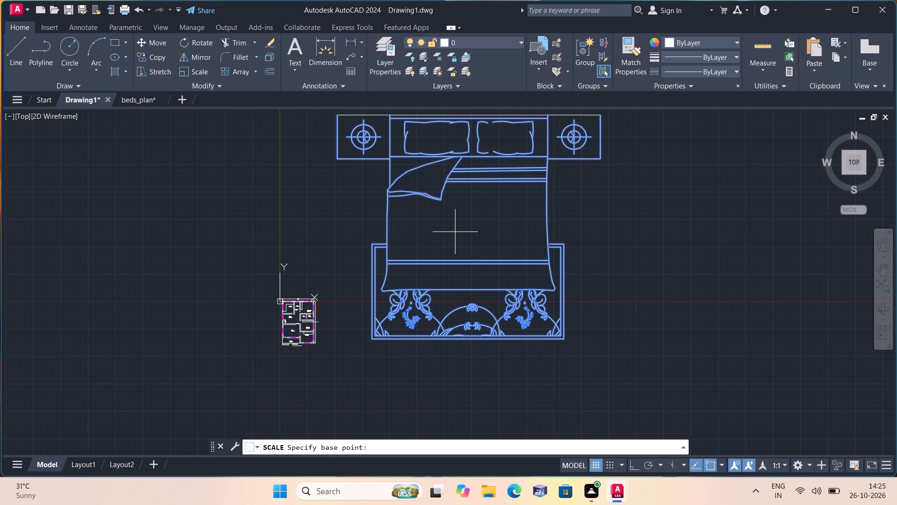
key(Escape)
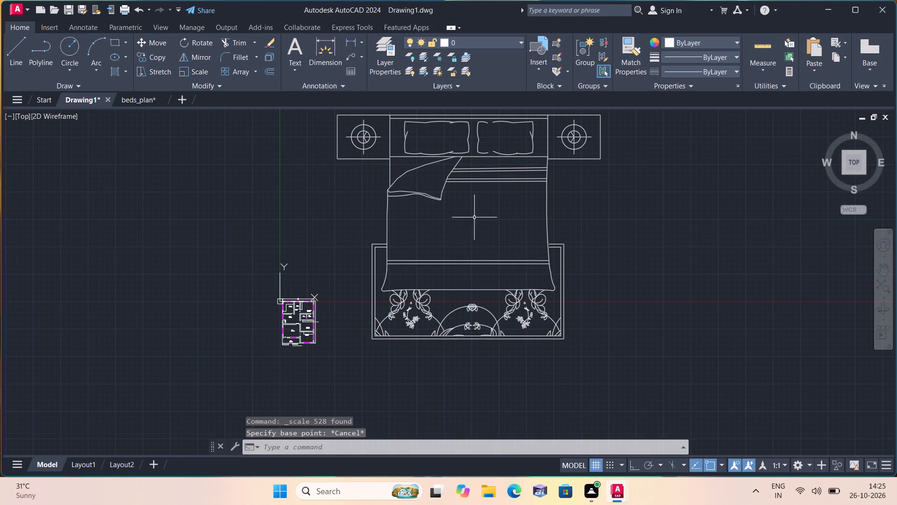
Scale the whole pasted bed set down about a point on the mattress to a size that suits the plan's bedrooms.
middle_drag(484, 237, 456, 276)
scroll(480, 238, down, 1)
drag(556, 348, 552, 340)
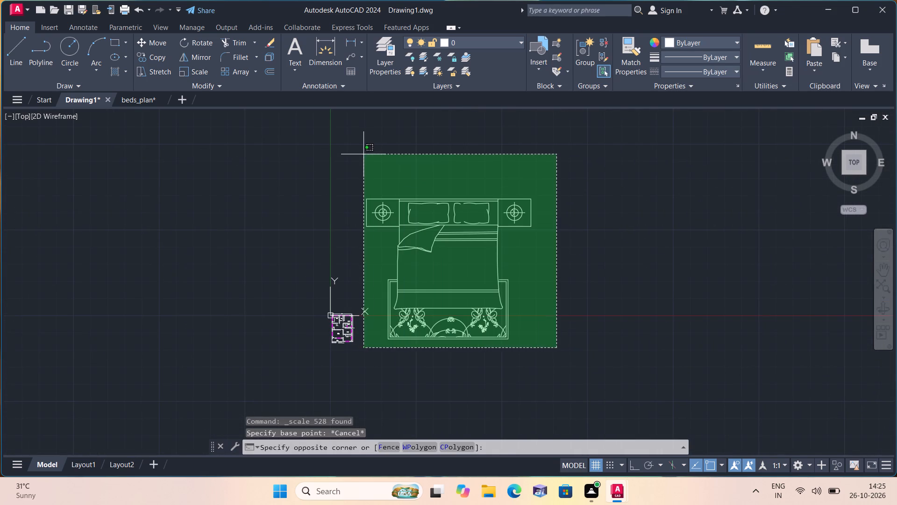
click(381, 161)
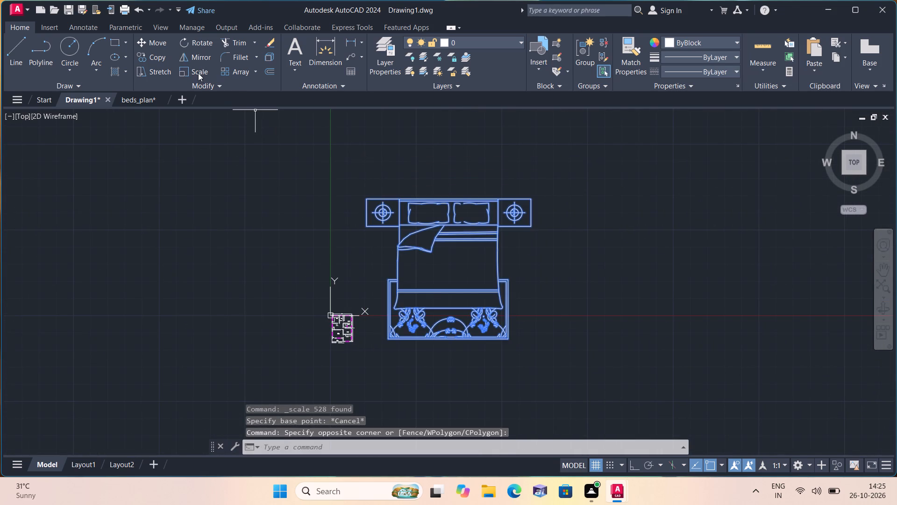
click(198, 72)
scroll(458, 268, up, 2)
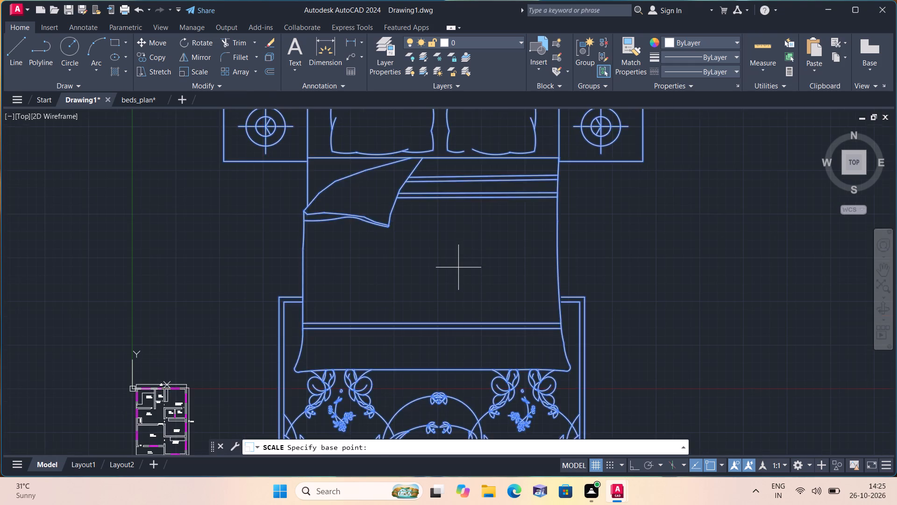
click(458, 266)
click(463, 269)
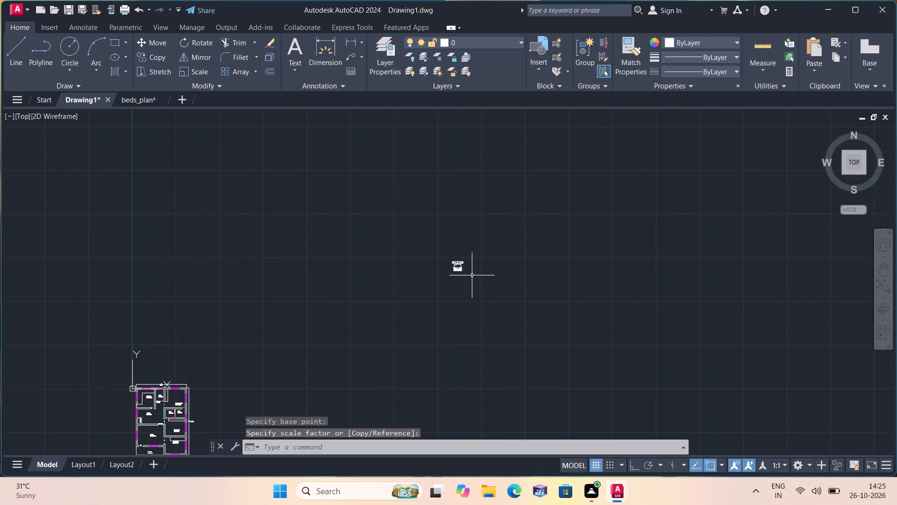
Move the scaled bed into the master bedroom, with its headboard near the upper window wall and its foot above the M.BEDROOM label.
click(483, 292)
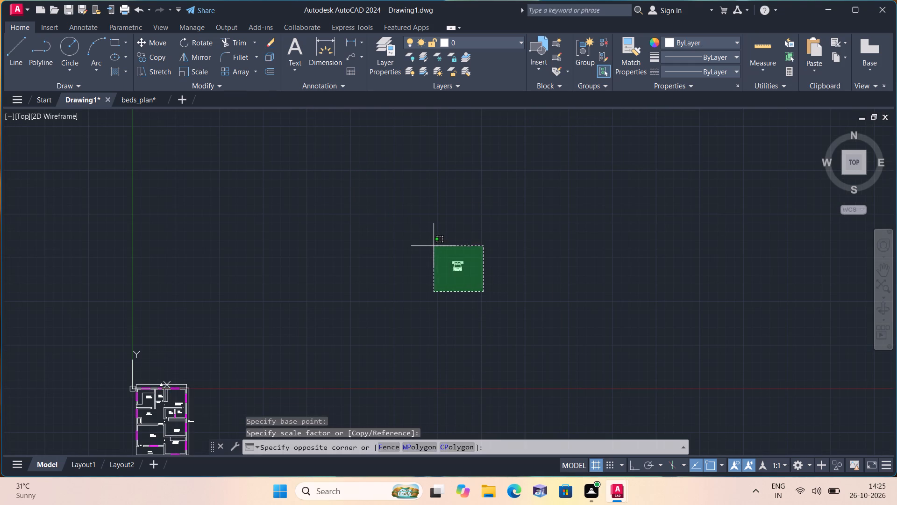
click(430, 241)
click(153, 39)
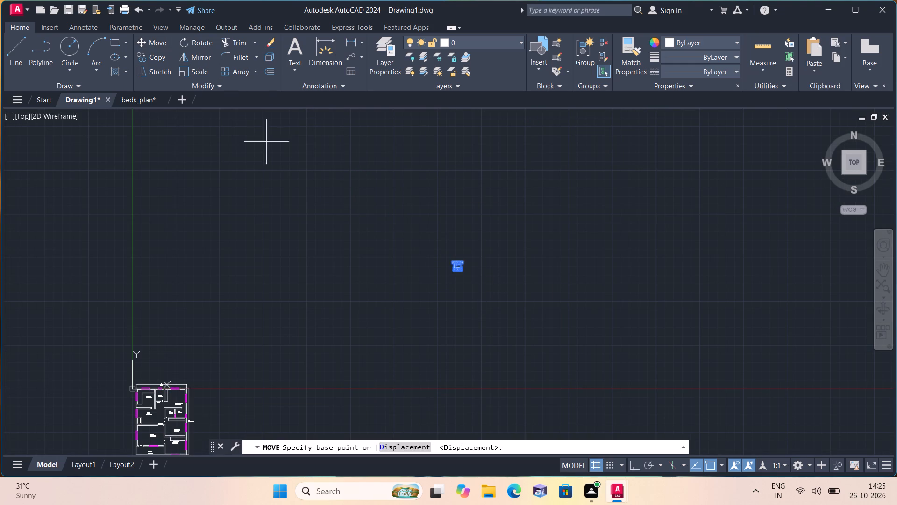
click(461, 265)
scroll(381, 315, down, 1)
middle_drag(376, 317, 380, 306)
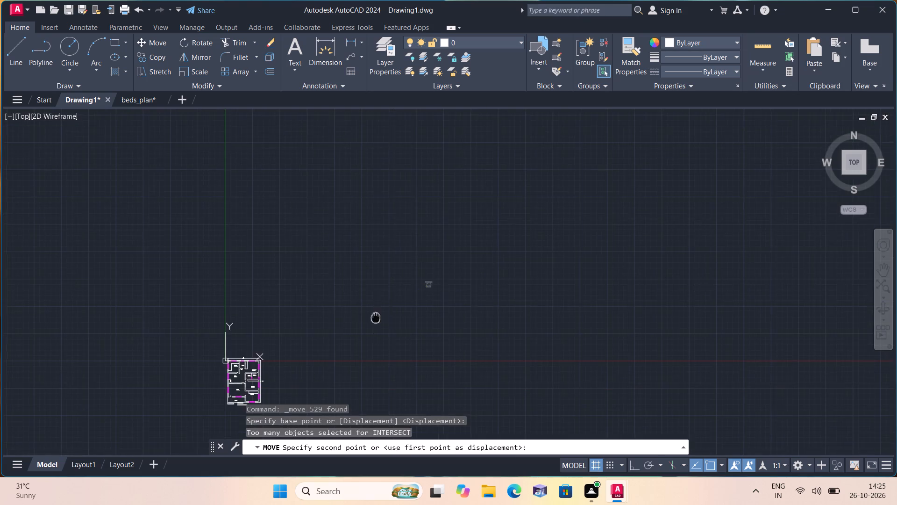
middle_drag(380, 306, 502, 183)
scroll(443, 246, up, 2)
scroll(229, 205, up, 4)
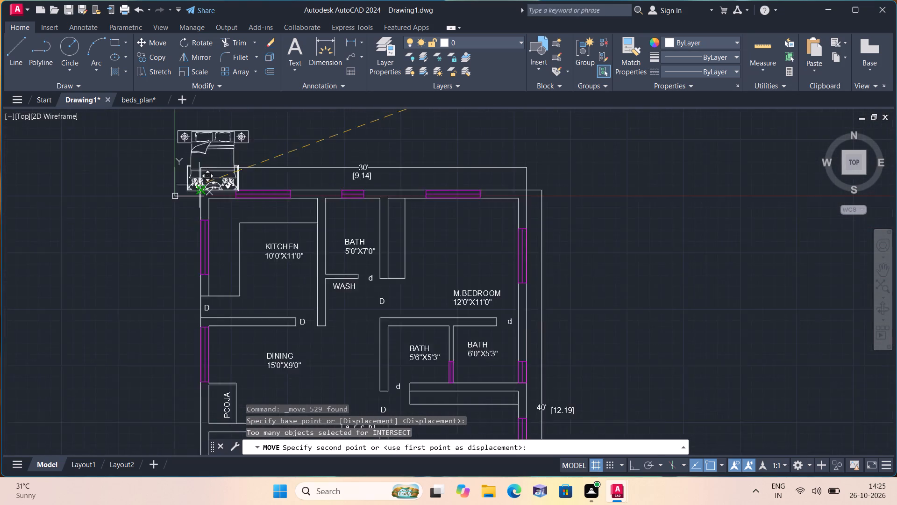
middle_drag(570, 298, 451, 277)
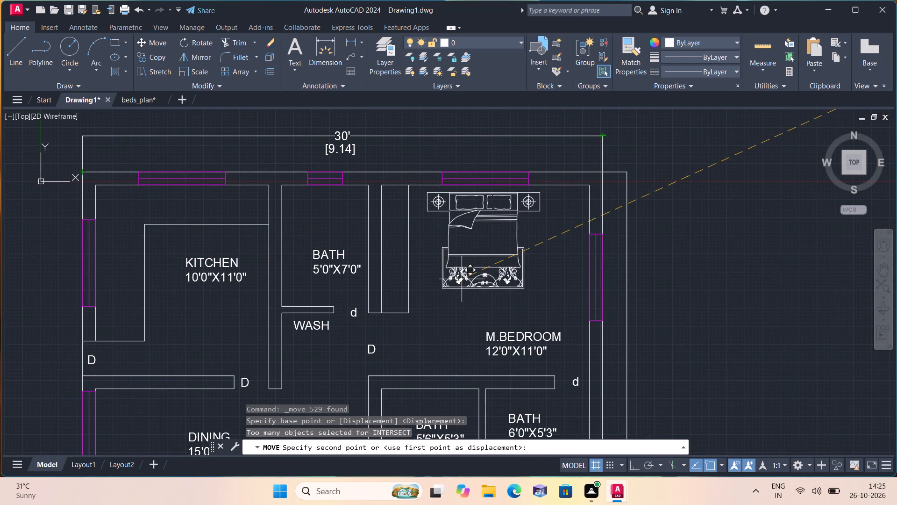
click(477, 285)
Copy the master bedroom's bed to the empty space outside the plan, beyond the 40' dimension.
scroll(513, 308, up, 2)
click(602, 293)
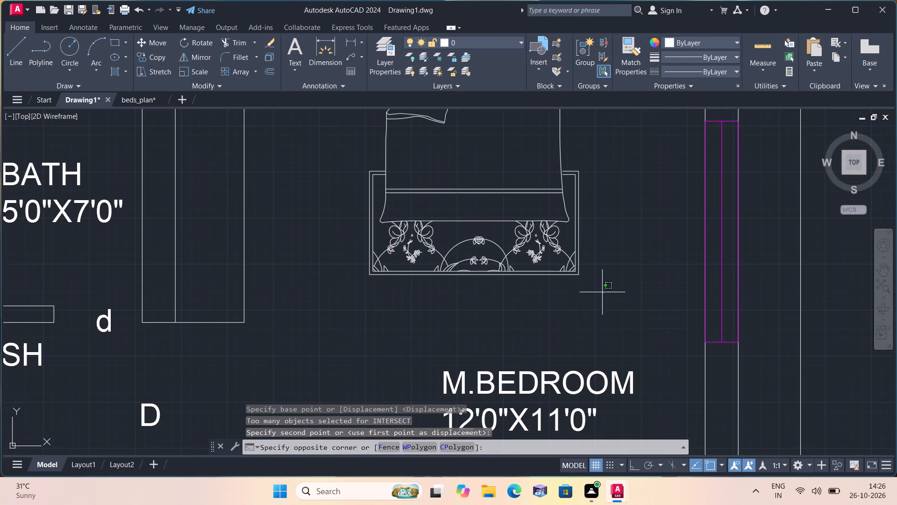
scroll(503, 207, down, 1)
middle_drag(495, 207, 505, 301)
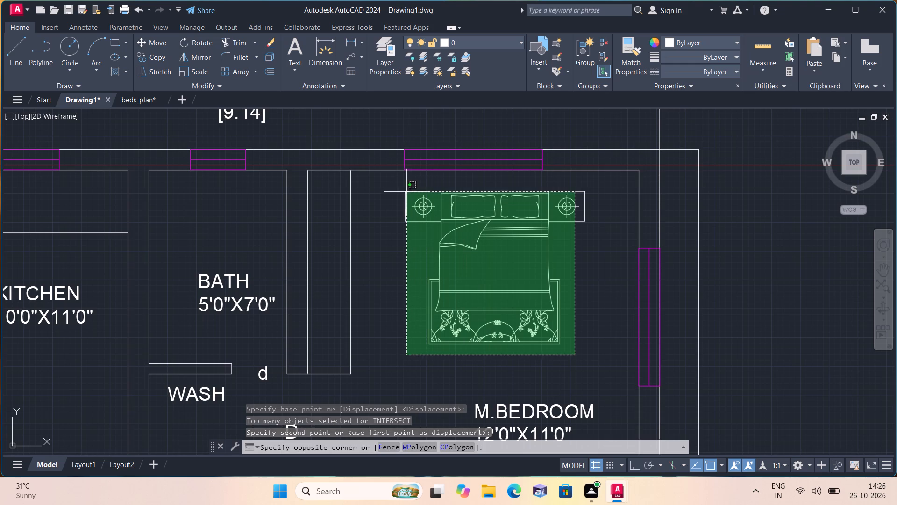
click(400, 187)
click(158, 57)
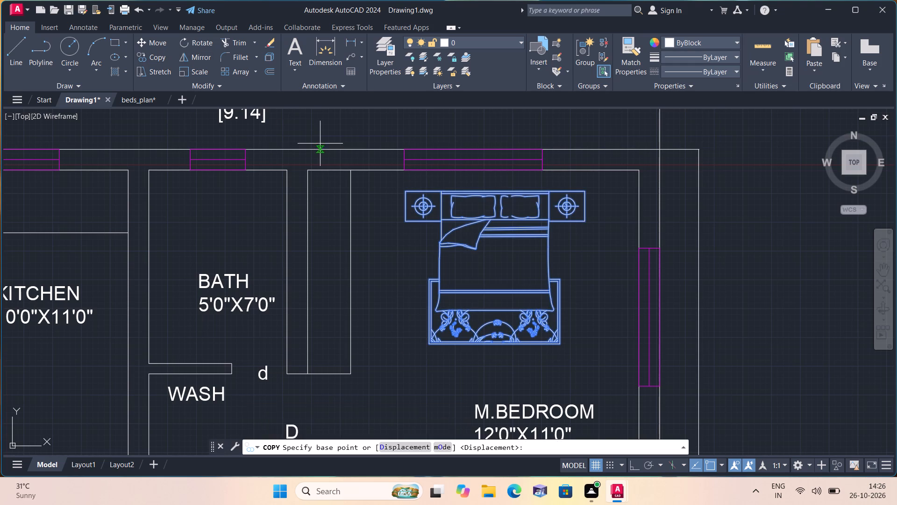
scroll(380, 208, down, 2)
click(453, 249)
click(654, 235)
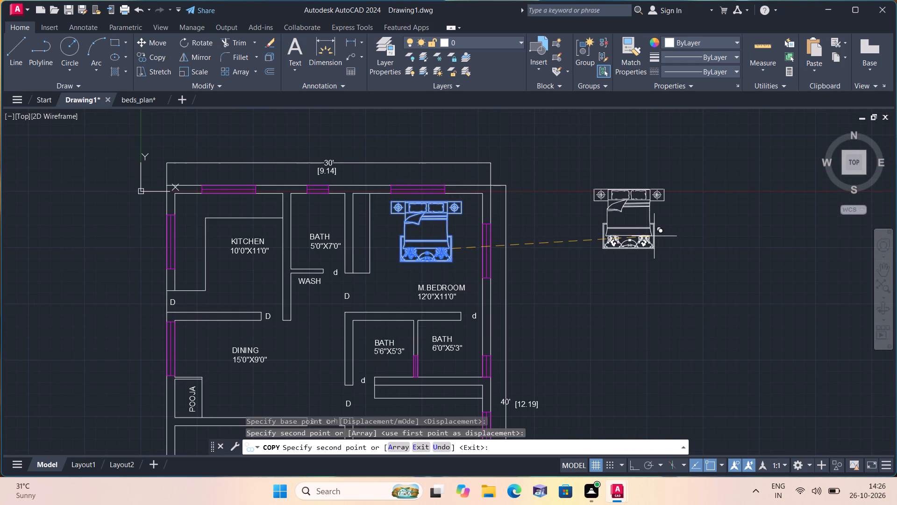
key(Escape)
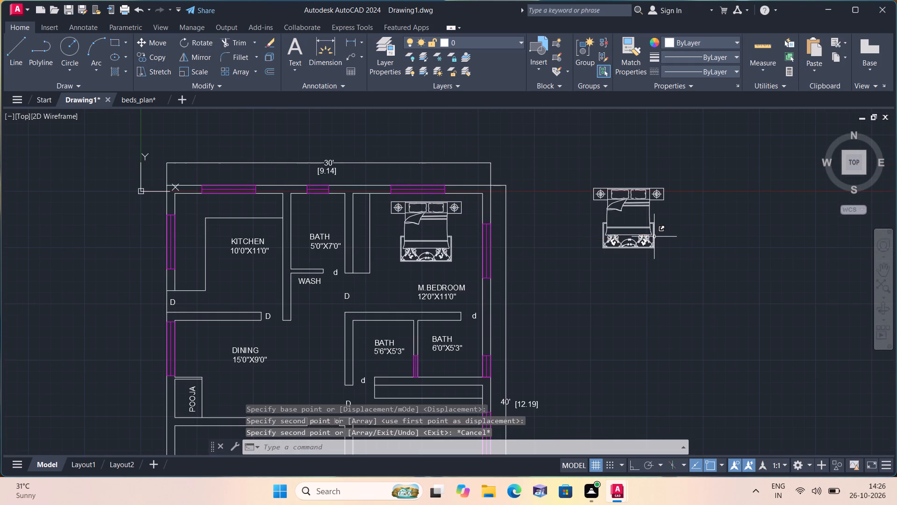
Rotate the bed copy outside the plan 90 degrees counterclockwise with Ortho on, so its headboard faces the plan.
click(689, 270)
click(584, 164)
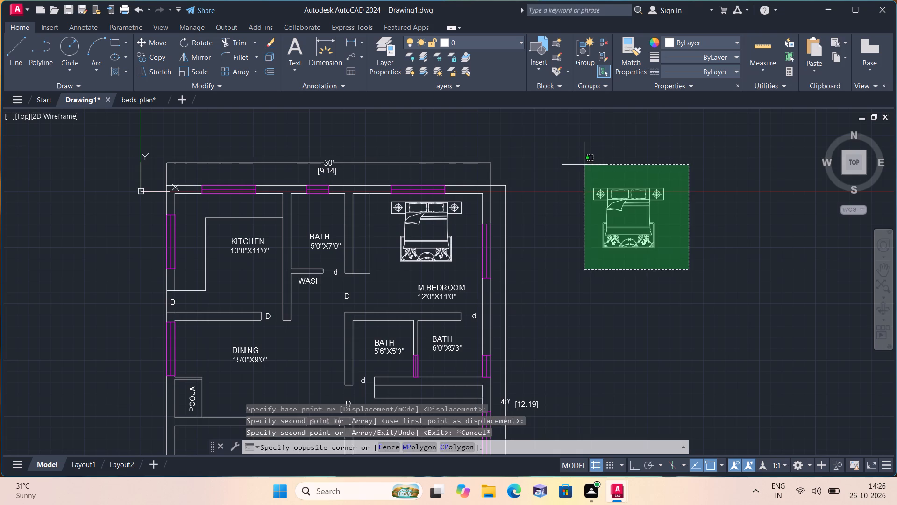
click(195, 40)
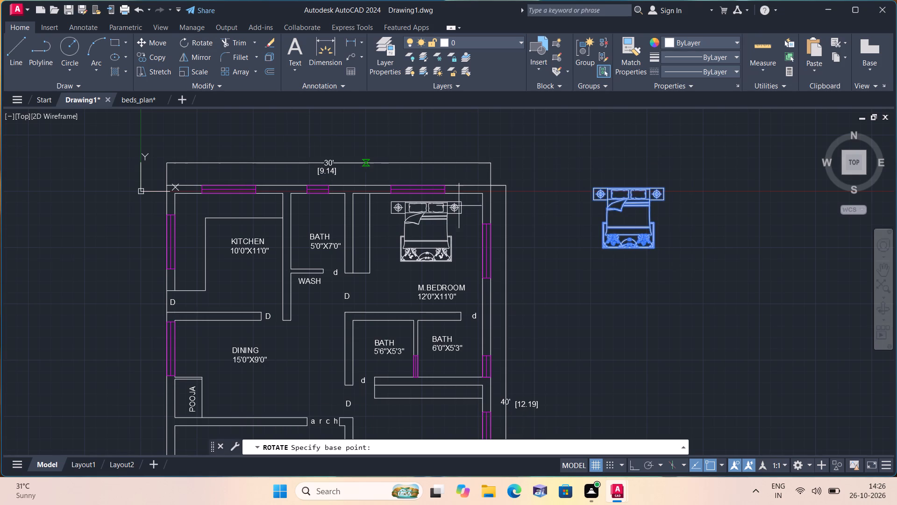
drag(599, 226, 602, 217)
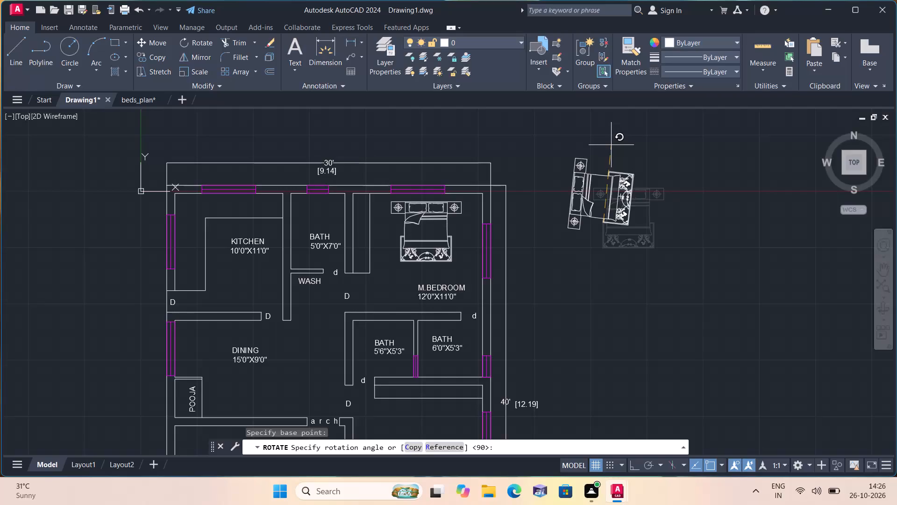
key(F8)
click(603, 135)
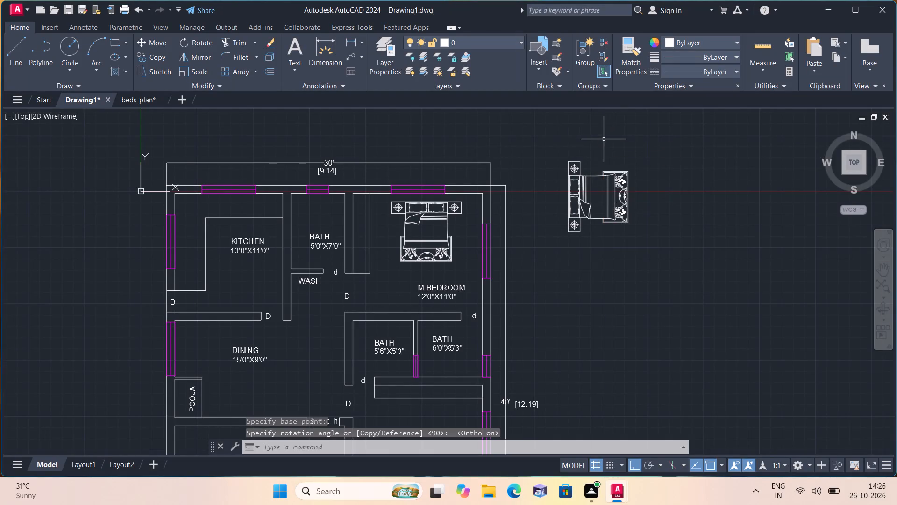
click(653, 240)
click(653, 239)
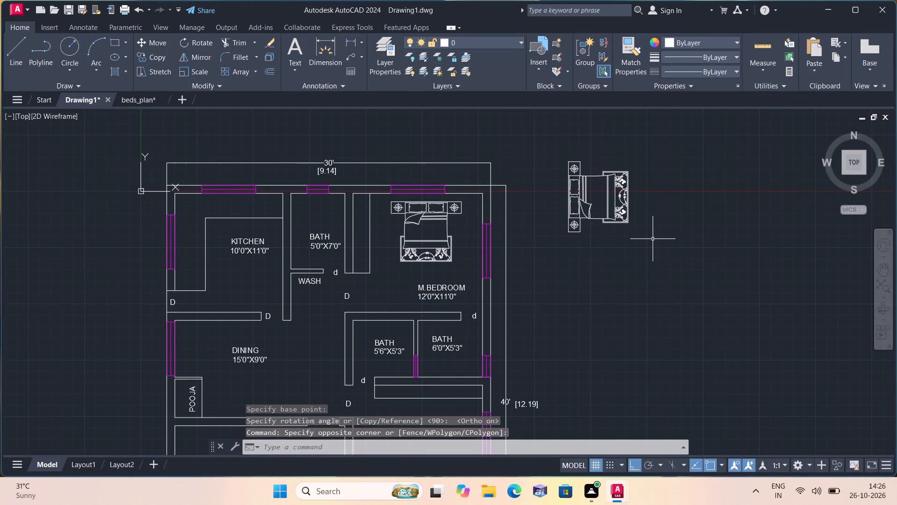
Open the recent drawing dining_sets.dwg and copy the round dining table with six chairs to the clipboard.
click(14, 10)
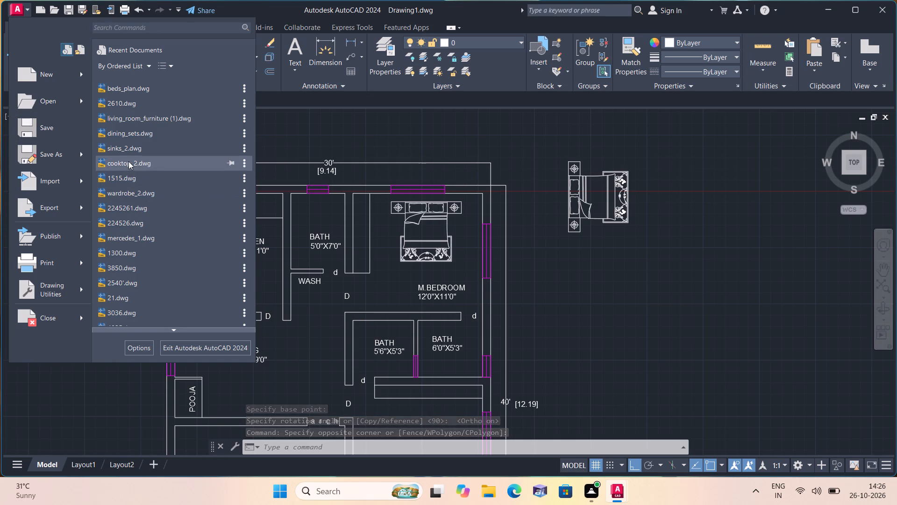
click(133, 131)
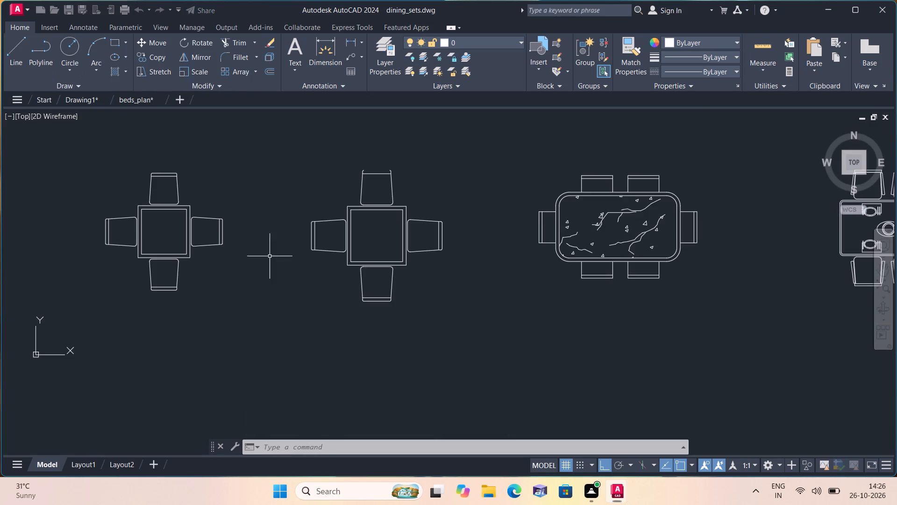
scroll(296, 276, down, 3)
middle_drag(326, 188, 348, 304)
scroll(324, 189, down, 1)
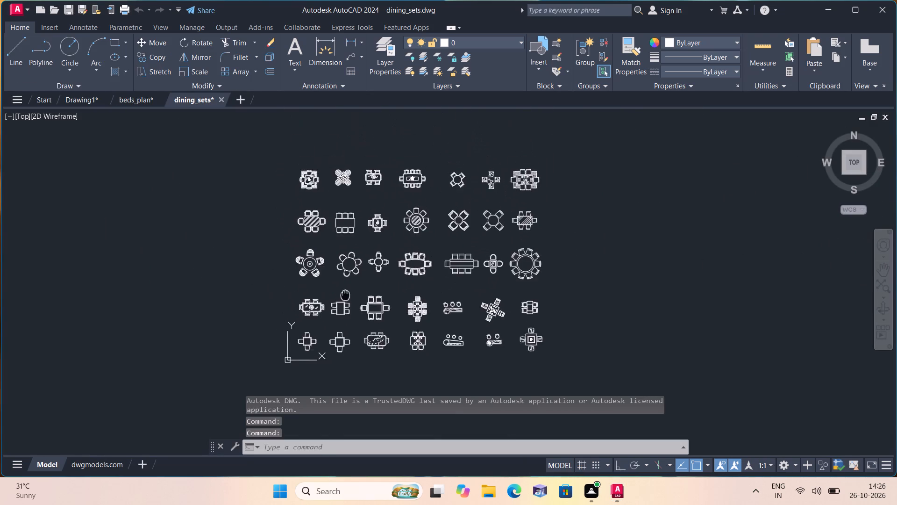
middle_drag(348, 304, 348, 305)
scroll(349, 305, up, 1)
scroll(363, 259, up, 2)
click(388, 323)
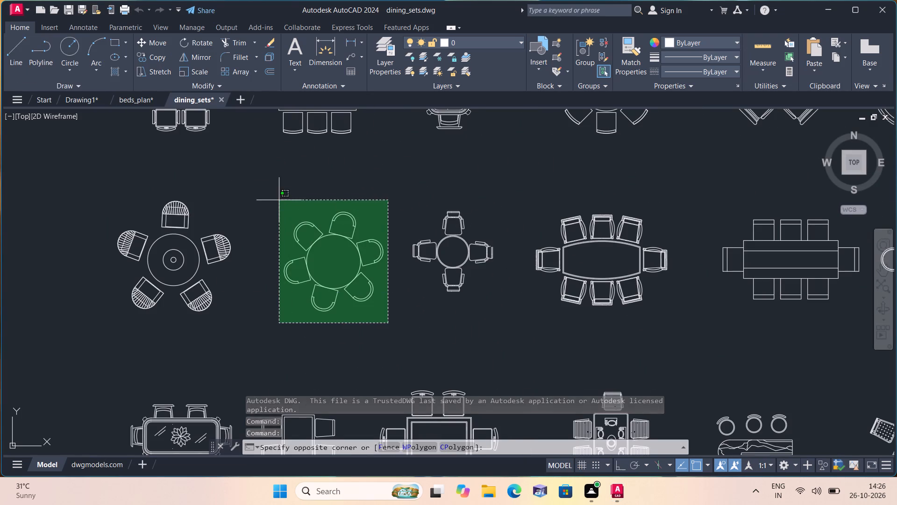
click(277, 197)
key(ctrl+c)
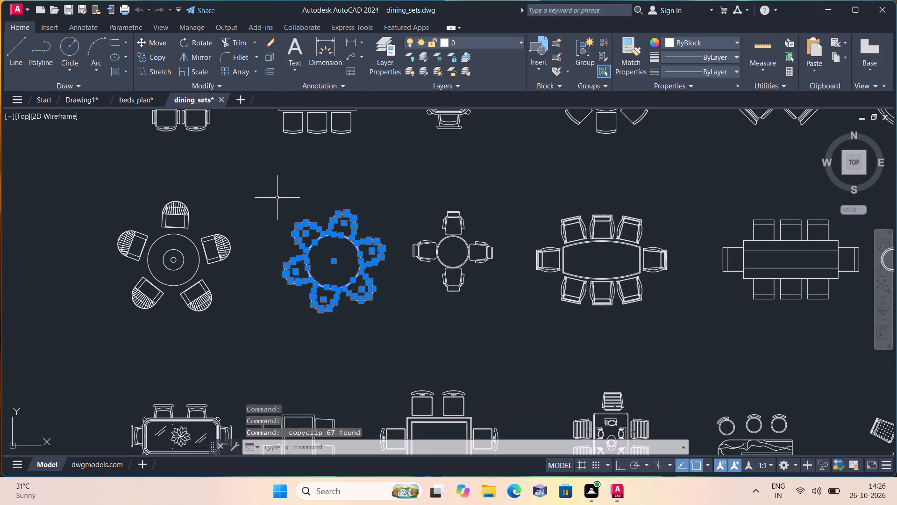
Paste the six-chair round dining set into Drawing1, in the empty space outside the plan near the rotated bed copy.
click(68, 99)
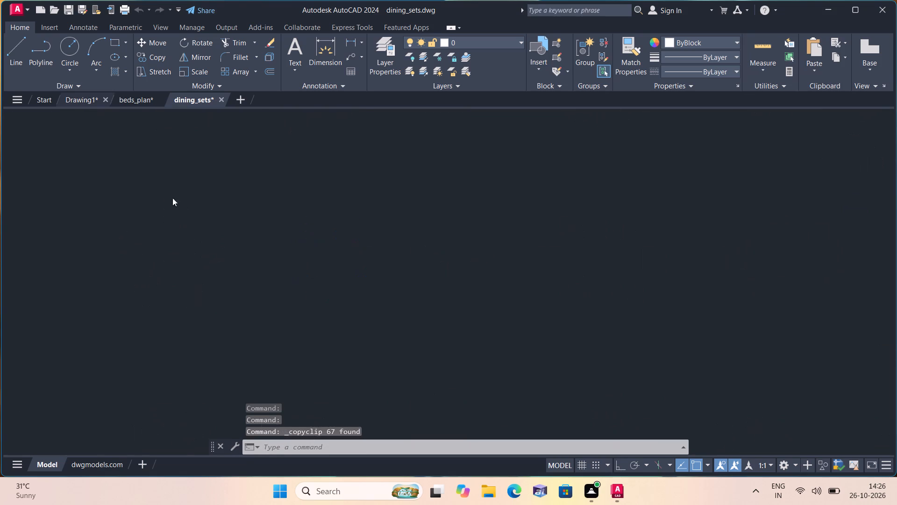
scroll(513, 316, down, 1)
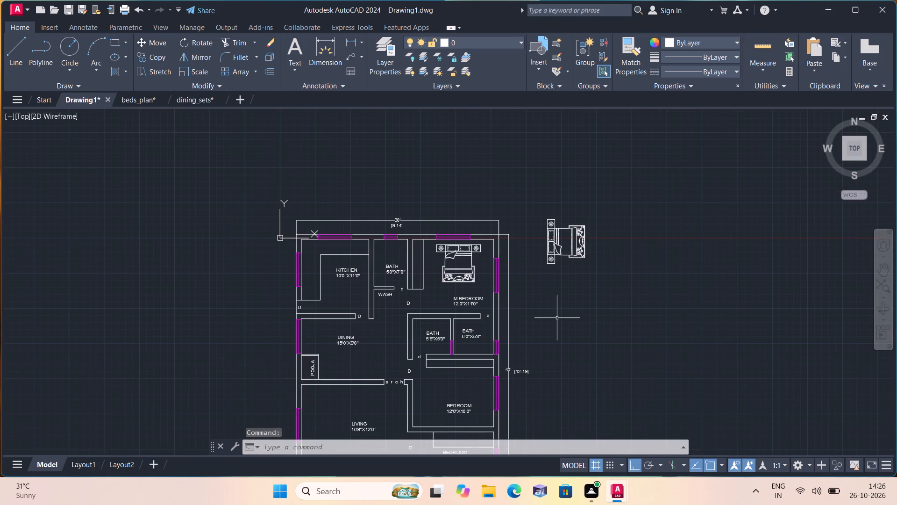
key(ctrl+c)
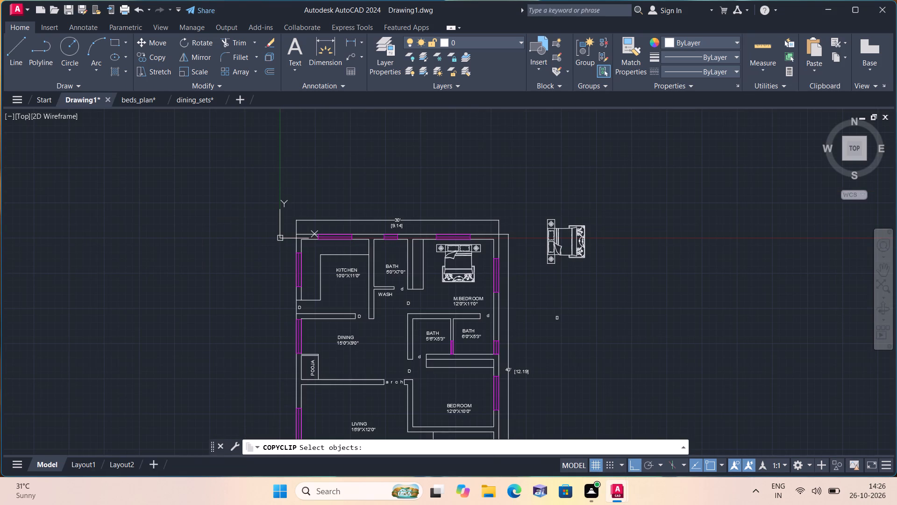
key(Escape)
key(ctrl+v)
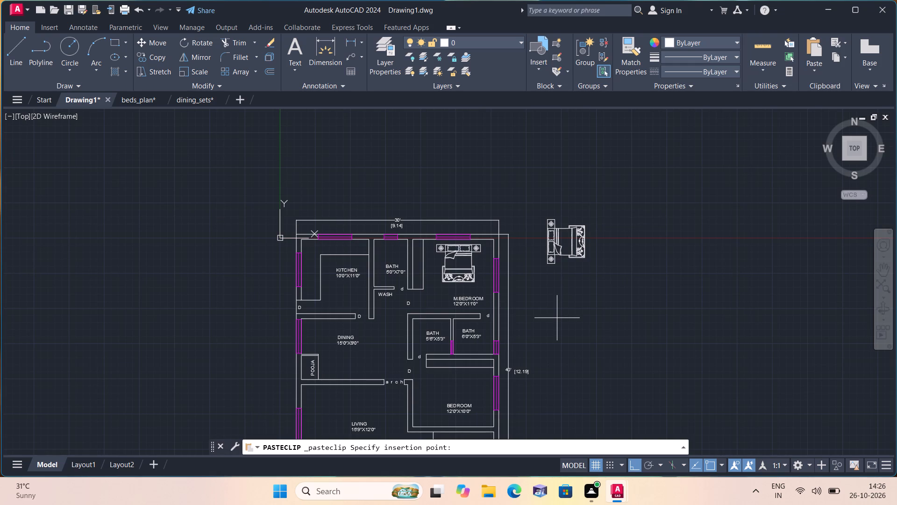
scroll(612, 299, up, 2)
click(594, 317)
scroll(583, 321, down, 3)
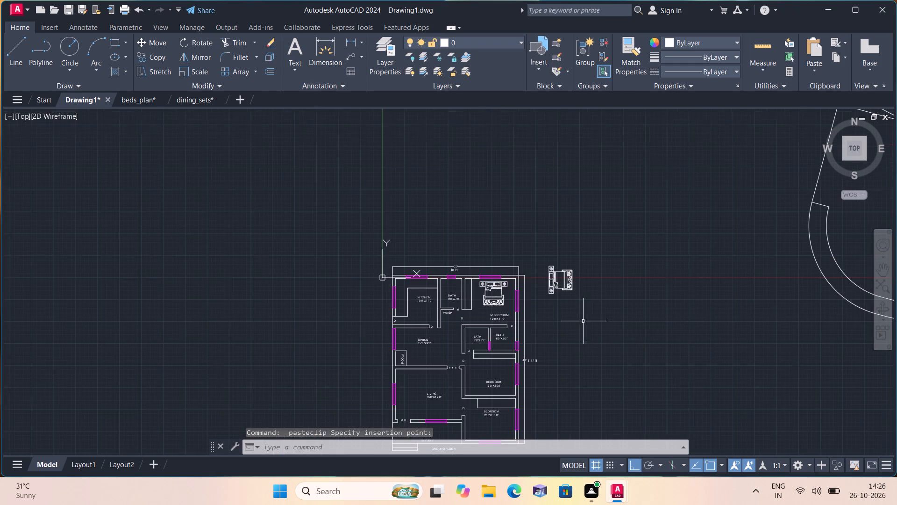
middle_drag(644, 346, 441, 365)
scroll(636, 348, down, 1)
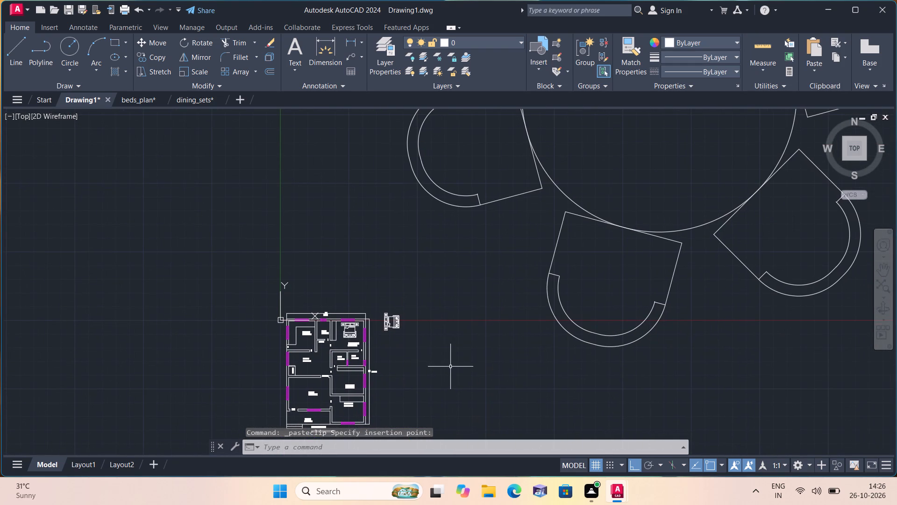
Open living_room_furniture (1).dwg and copy the three-seat sofa and the smaller two-seat sofa with cushions to the clipboard together.
click(13, 14)
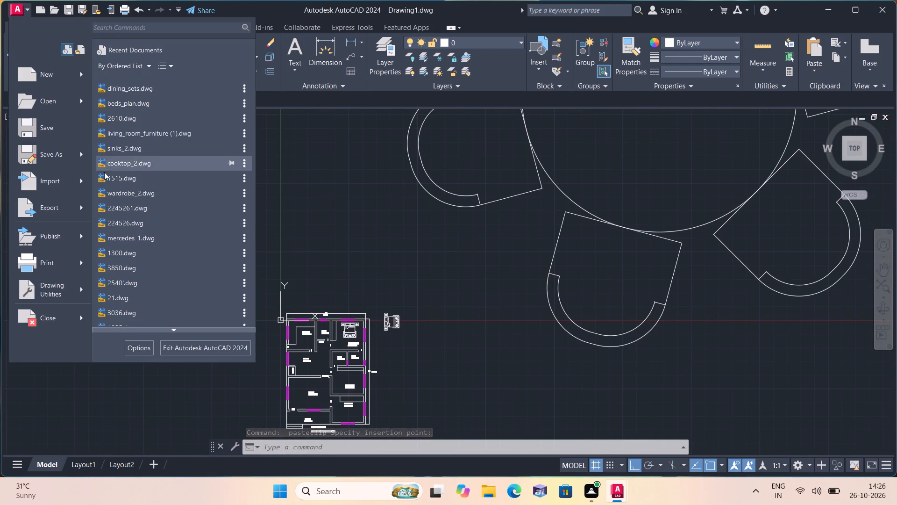
click(130, 134)
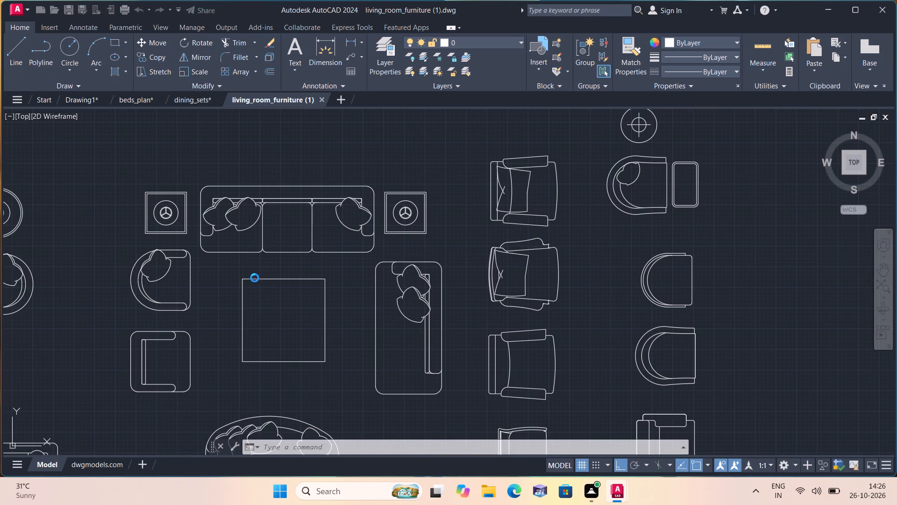
scroll(358, 245, up, 1)
click(383, 258)
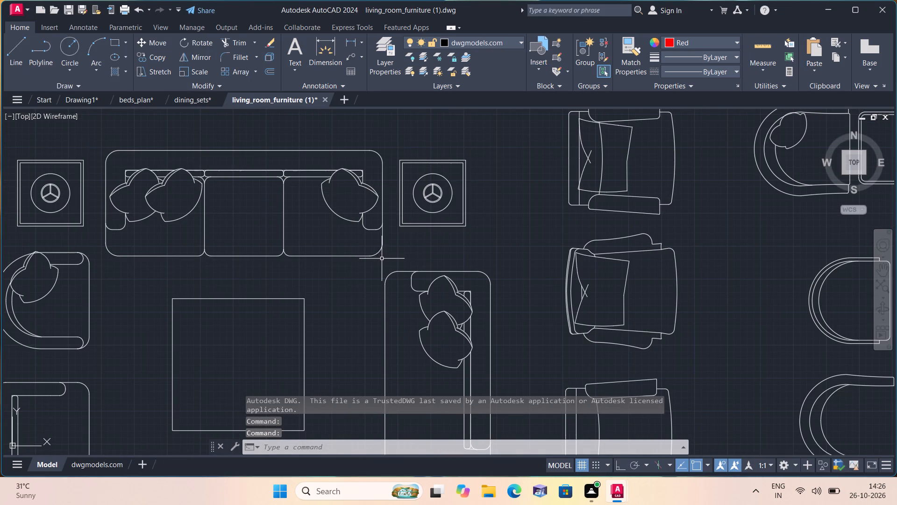
click(98, 137)
scroll(108, 147, down, 2)
middle_drag(206, 267, 227, 216)
scroll(206, 266, down, 1)
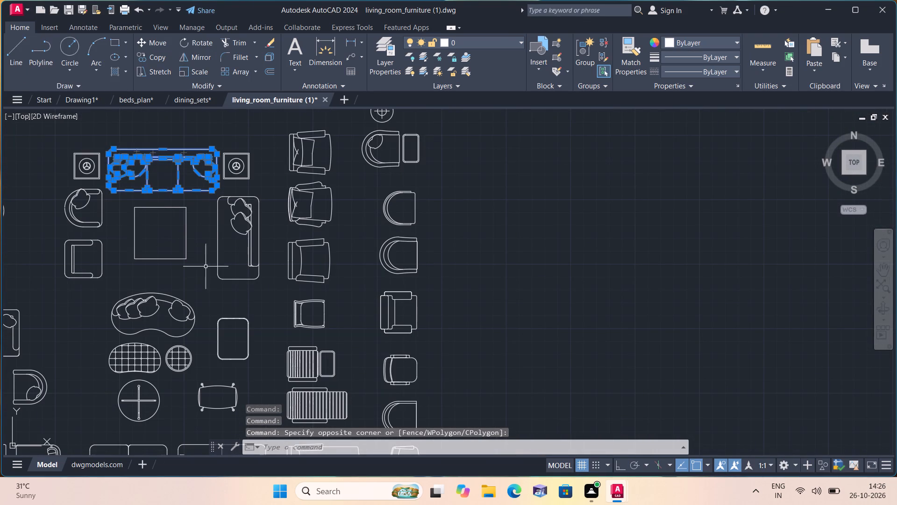
middle_drag(227, 216, 269, 155)
scroll(218, 336, up, 2)
middle_drag(256, 257, 317, 340)
scroll(318, 317, up, 1)
click(360, 318)
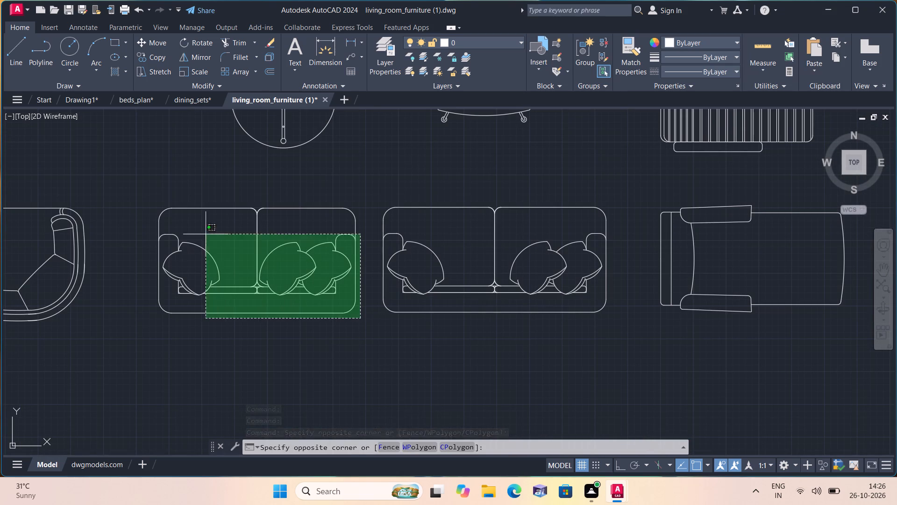
click(128, 194)
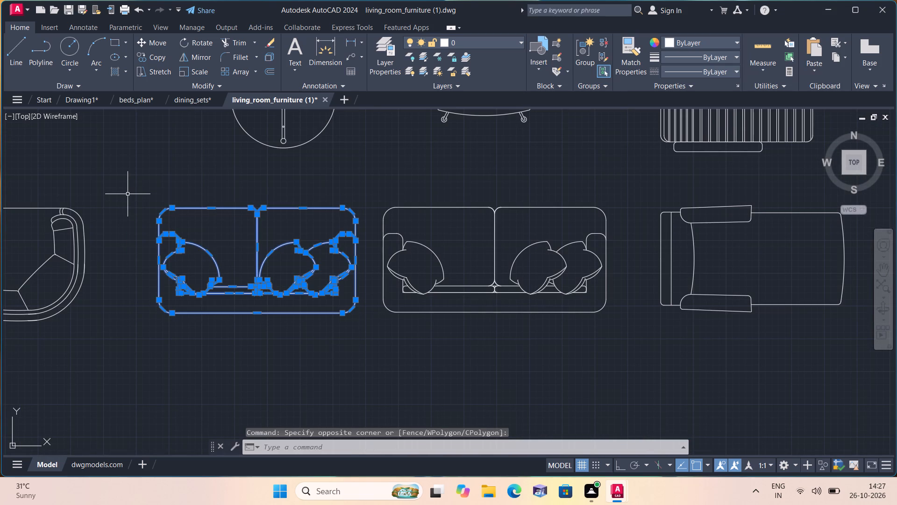
key(ctrl+c)
Paste both sofas into Drawing1, in the empty space beyond the round dining set.
click(68, 103)
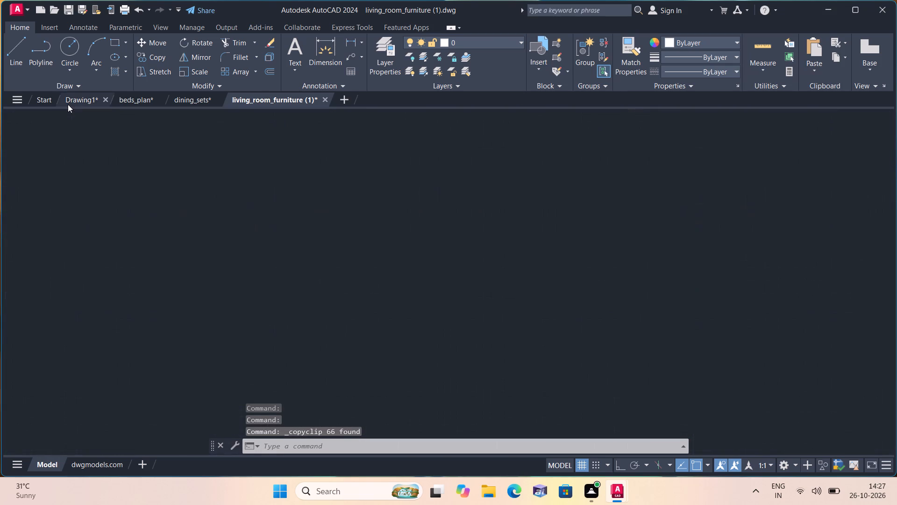
scroll(135, 156, down, 2)
scroll(334, 256, down, 1)
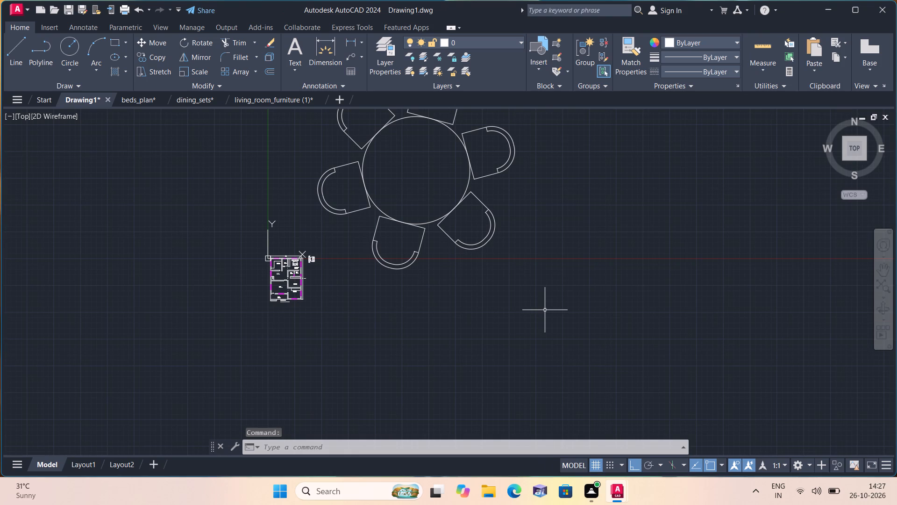
key(ctrl+v)
scroll(563, 321, down, 2)
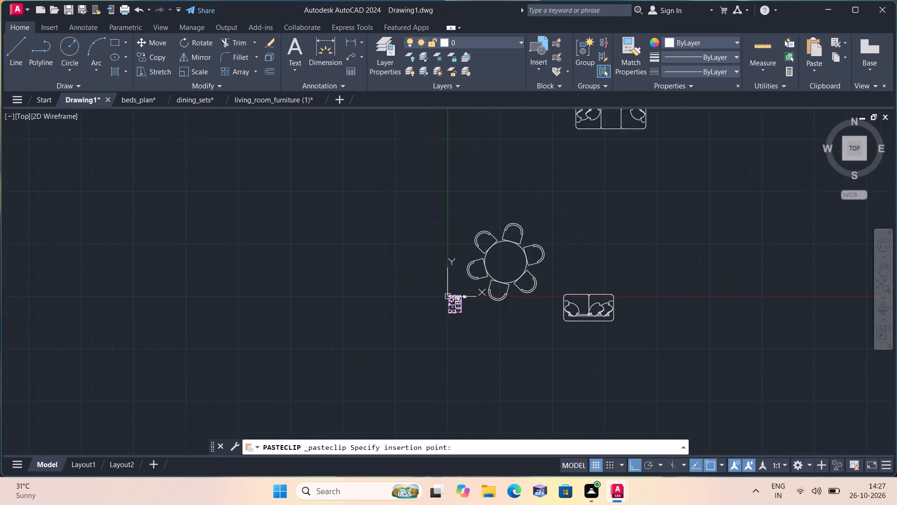
middle_drag(549, 325, 449, 388)
click(554, 376)
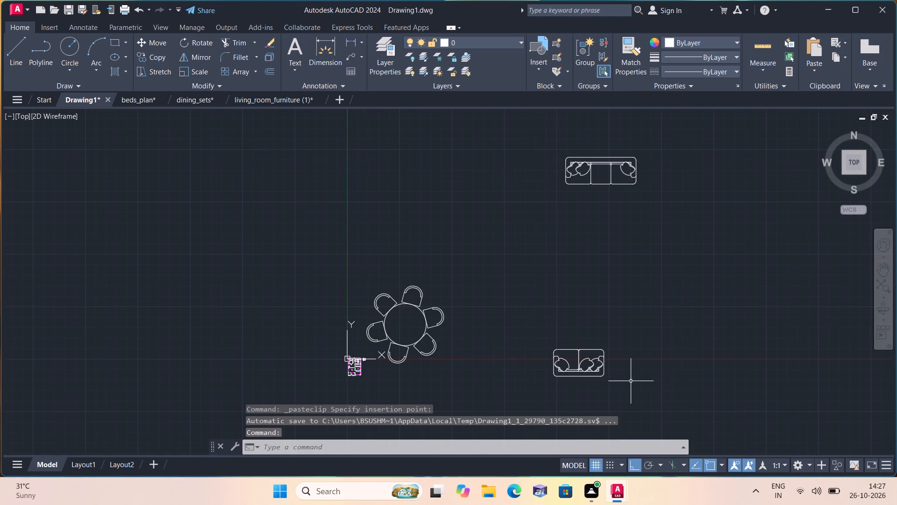
Rotate the pasted two-seat sofa 90 degrees clockwise about its upper corner, so its backrest faces the dining set.
drag(648, 382, 640, 373)
click(548, 306)
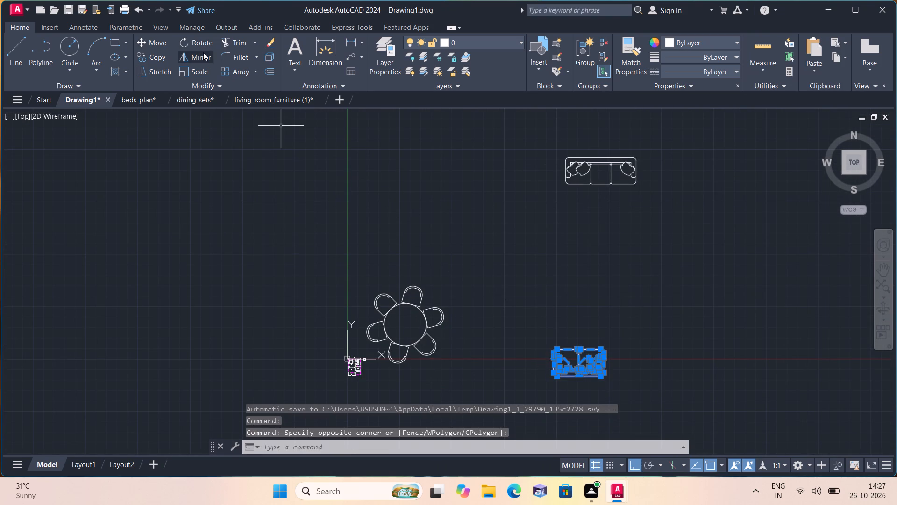
click(206, 41)
click(601, 345)
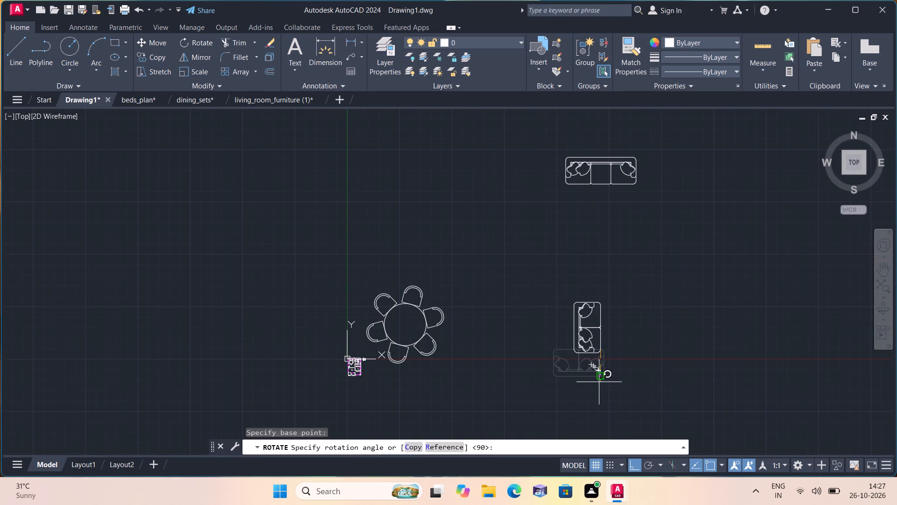
click(597, 387)
middle_drag(641, 360, 577, 399)
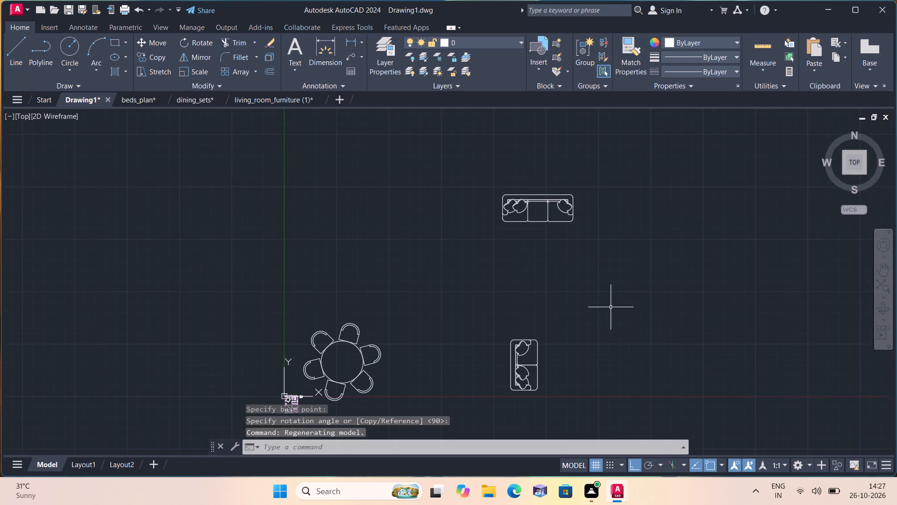
Mirror the three-seat sofa across a horizontal line below it and erase the source, so its backrest faces the two-seat sofa.
drag(615, 289, 605, 268)
click(455, 161)
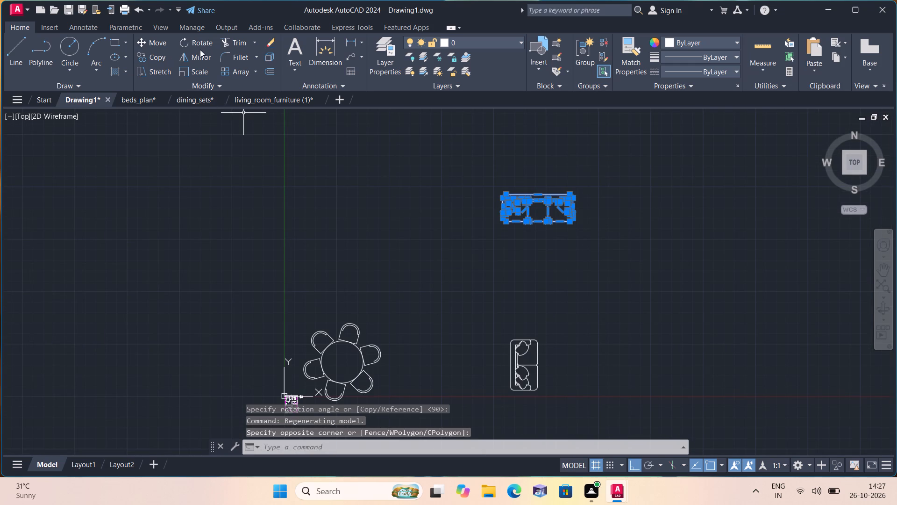
click(198, 56)
drag(480, 252, 485, 250)
click(624, 239)
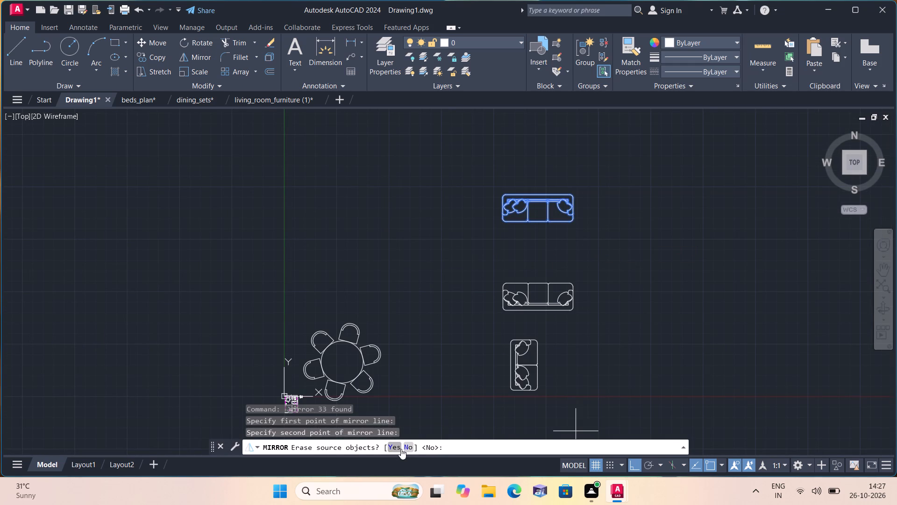
click(395, 445)
click(630, 462)
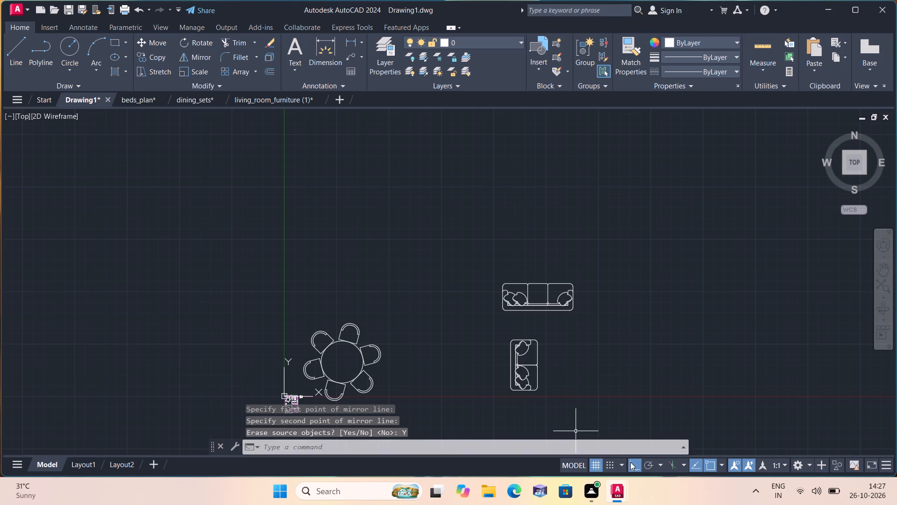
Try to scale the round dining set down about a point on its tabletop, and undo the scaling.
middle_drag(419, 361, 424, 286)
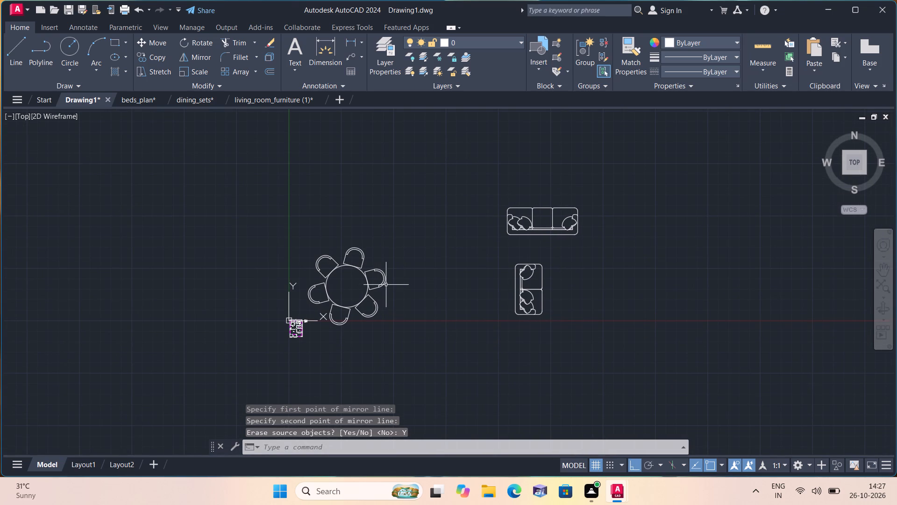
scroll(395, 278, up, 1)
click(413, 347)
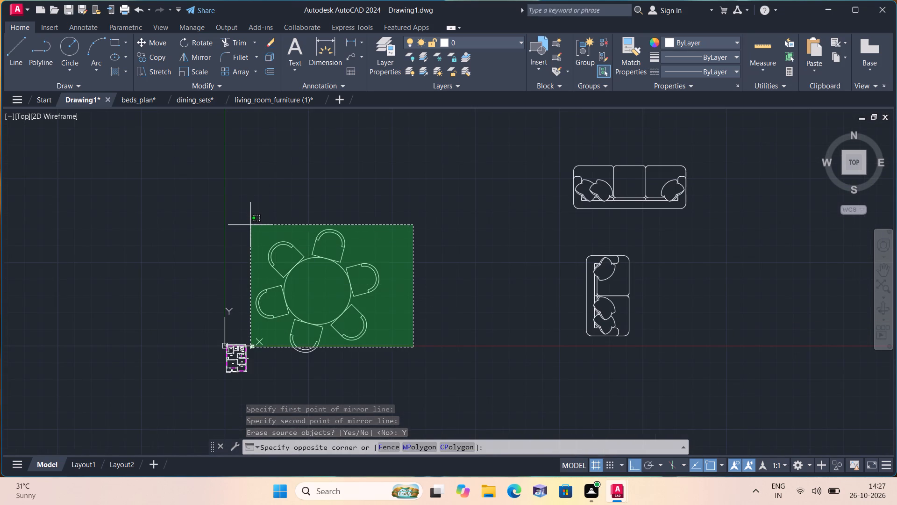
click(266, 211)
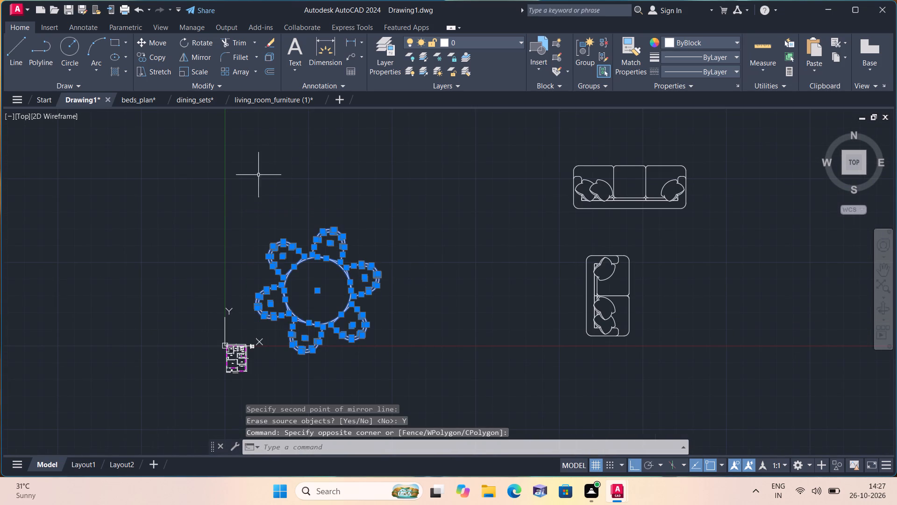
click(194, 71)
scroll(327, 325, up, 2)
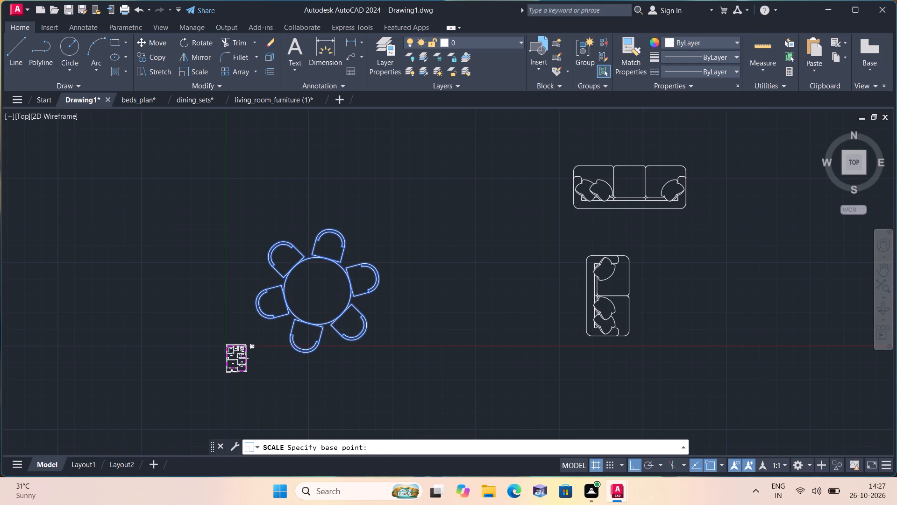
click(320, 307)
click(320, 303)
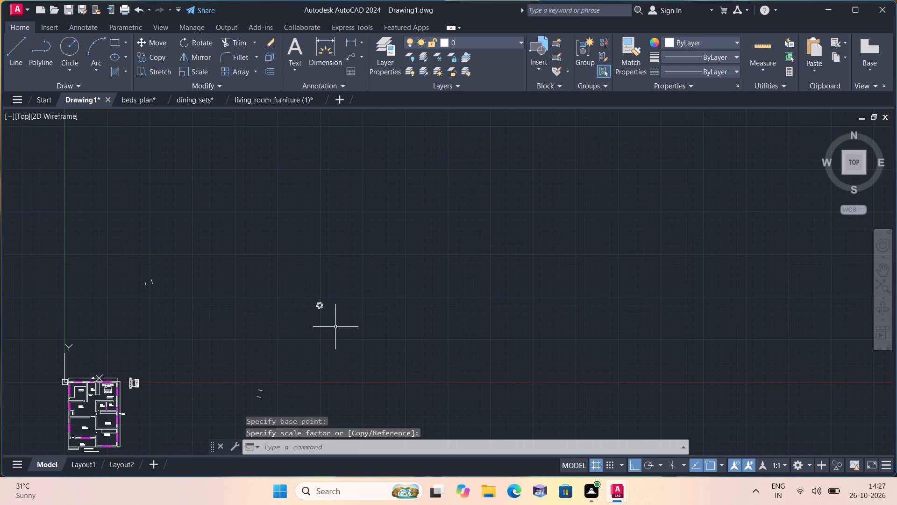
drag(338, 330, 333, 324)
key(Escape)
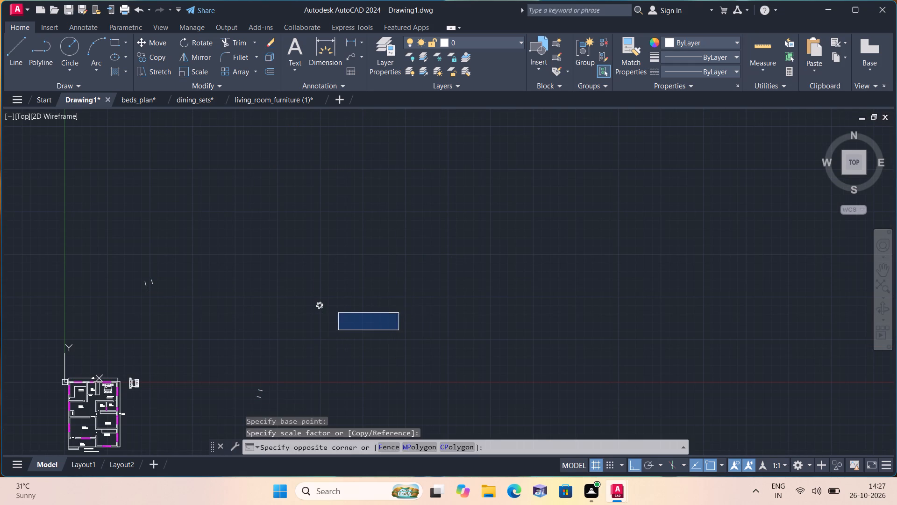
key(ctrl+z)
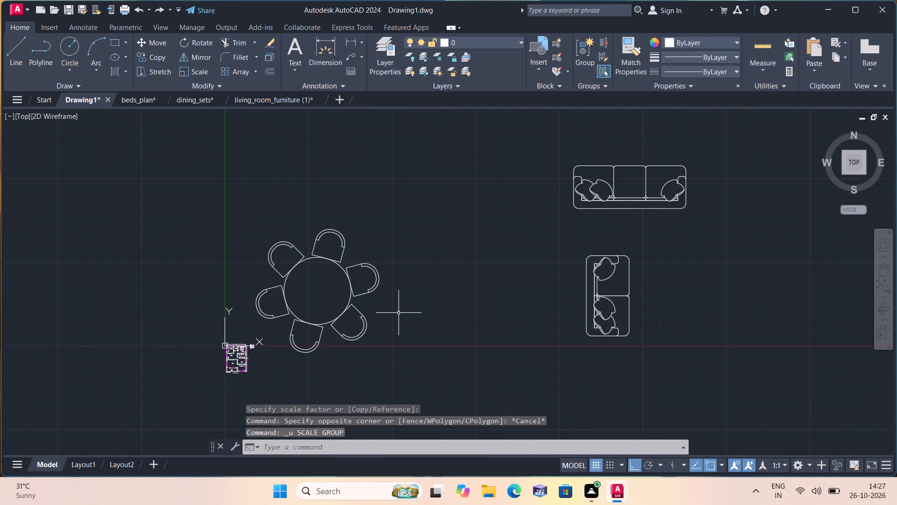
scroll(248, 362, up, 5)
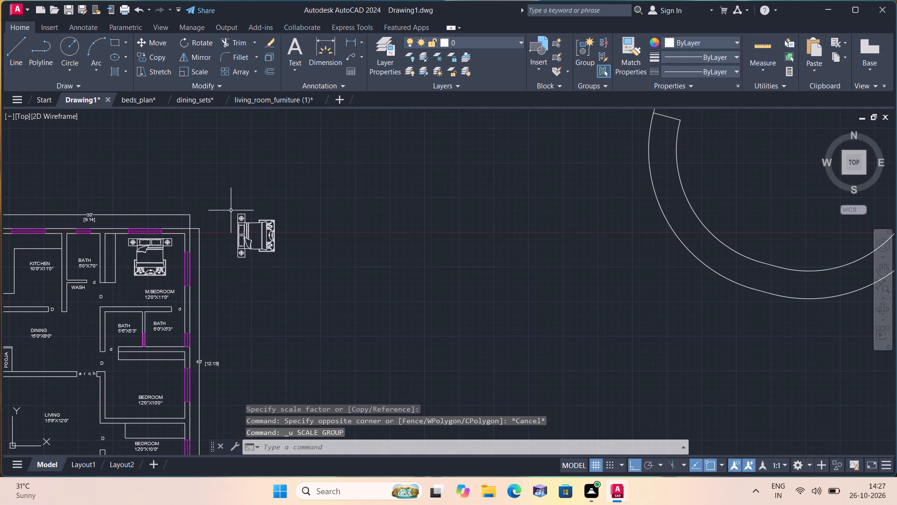
Turn Ortho off and copy the sideways bed outside the plan into the upper 12'0"X10'0" bedroom, headboard near the living-room wall.
drag(230, 209, 233, 218)
click(321, 294)
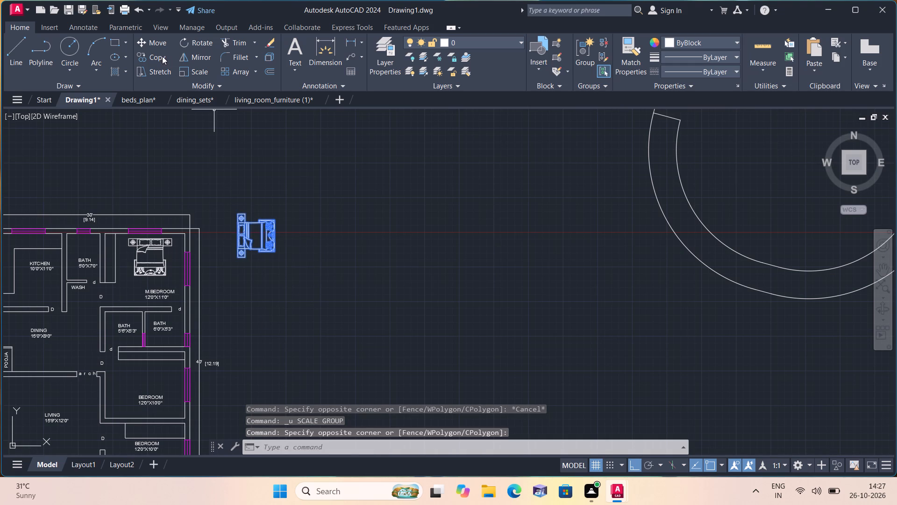
click(153, 55)
click(257, 230)
scroll(260, 244, down, 1)
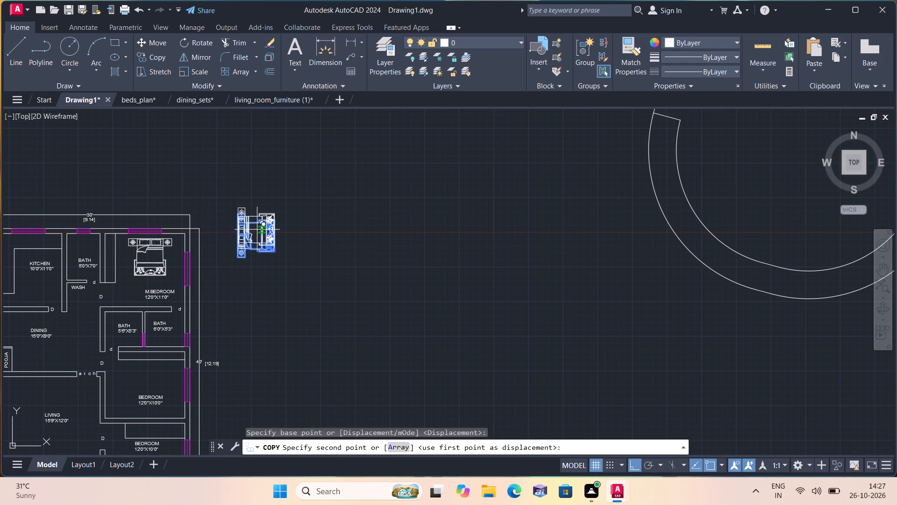
scroll(260, 246, down, 1)
middle_drag(258, 250, 329, 173)
scroll(269, 224, up, 4)
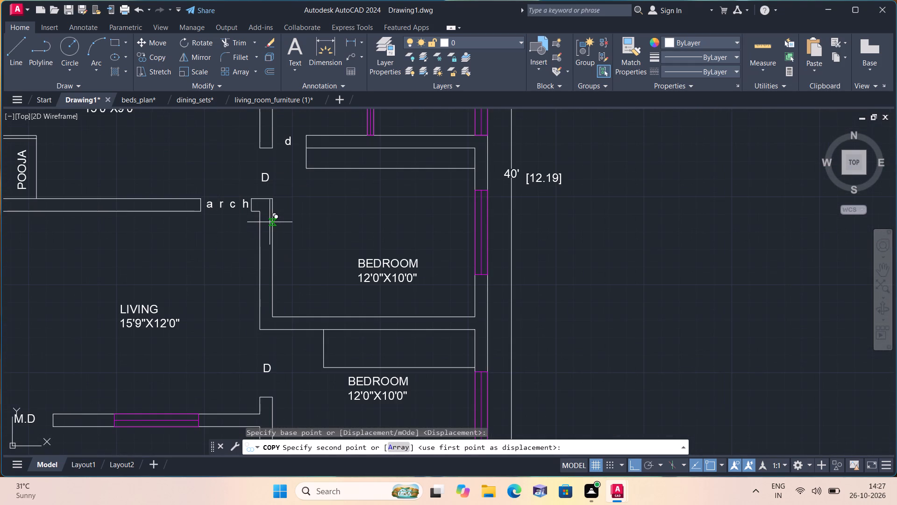
key(F8)
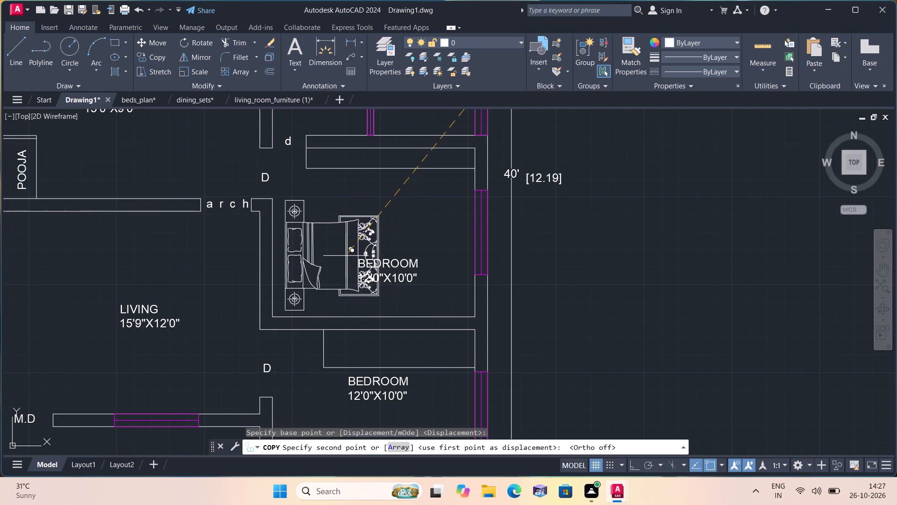
click(345, 255)
Place another copy of the bed in the lower 12'0"X10'0" bedroom, headboard near the sitout-side wall, and finish copying.
scroll(349, 256, down, 2)
middle_drag(364, 295, 327, 170)
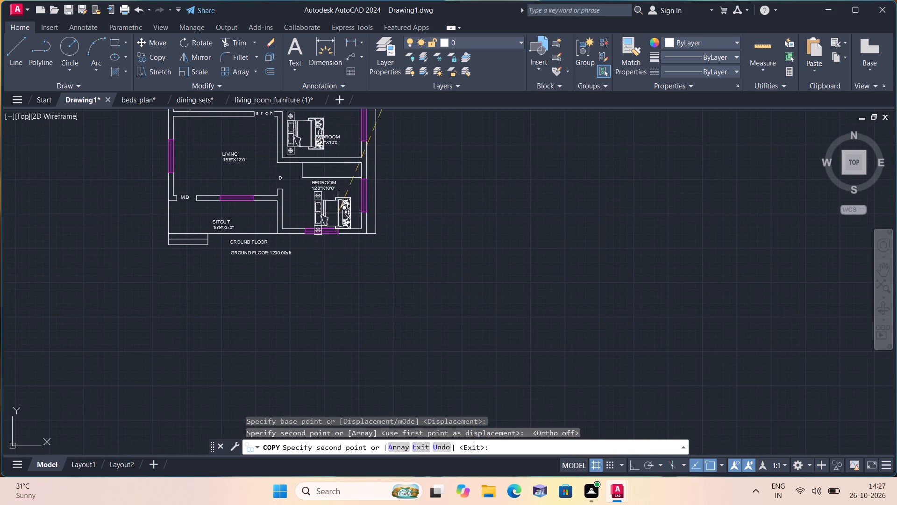
scroll(335, 220, up, 2)
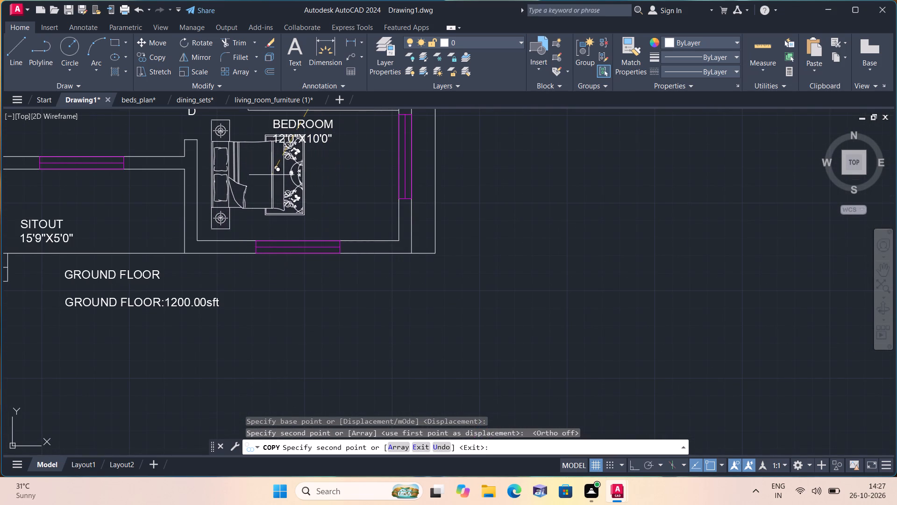
click(267, 182)
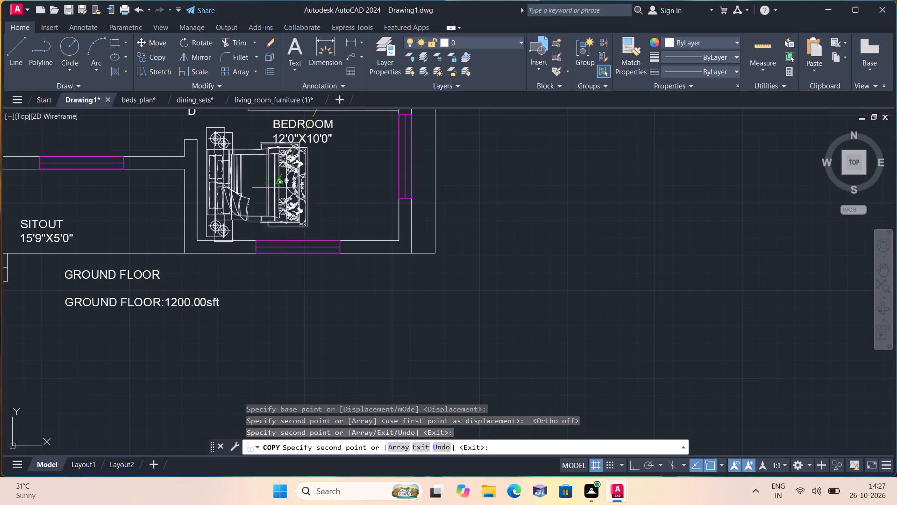
key(Escape)
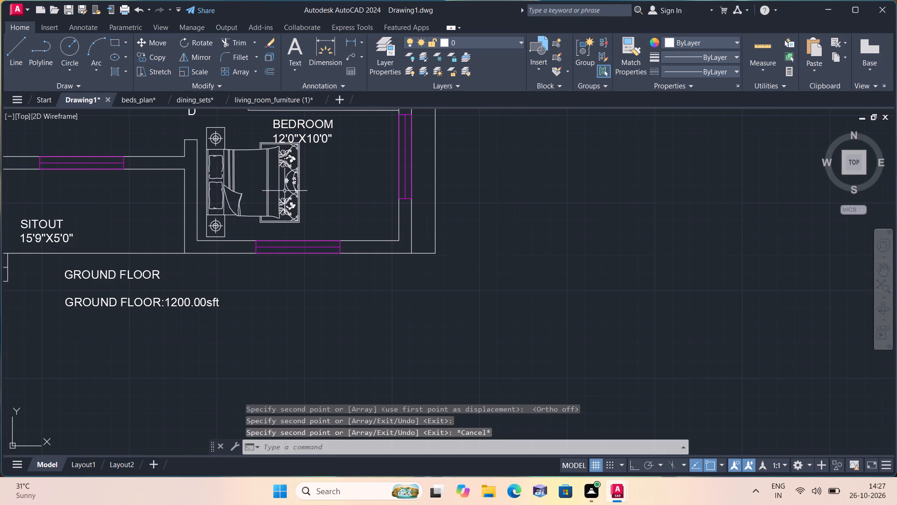
Select every part of the lower bedroom's bed and scale it to about two-thirds size about a point on the mattress.
scroll(264, 183, up, 2)
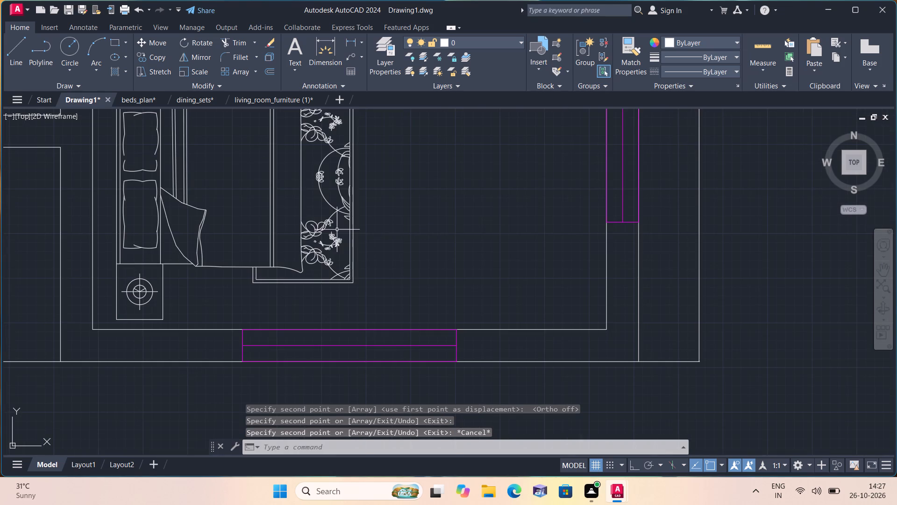
click(370, 285)
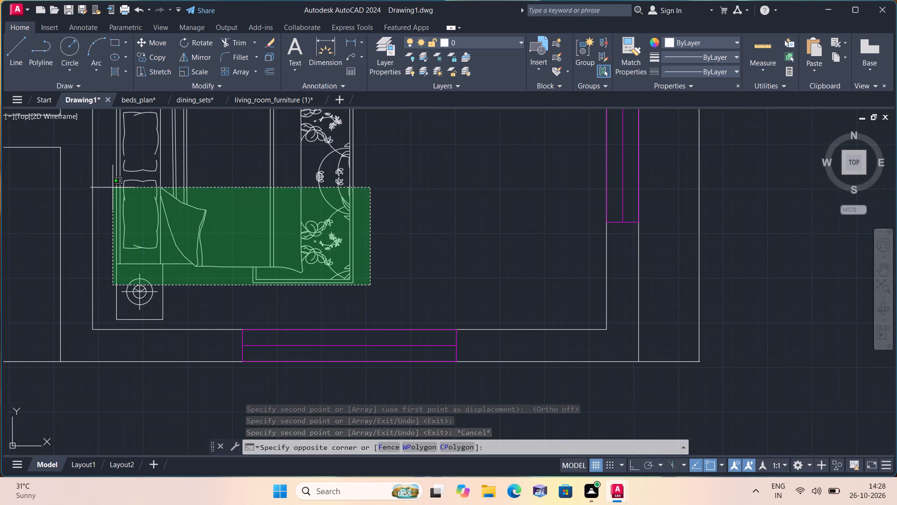
click(113, 187)
middle_drag(116, 192, 135, 227)
scroll(180, 325, up, 1)
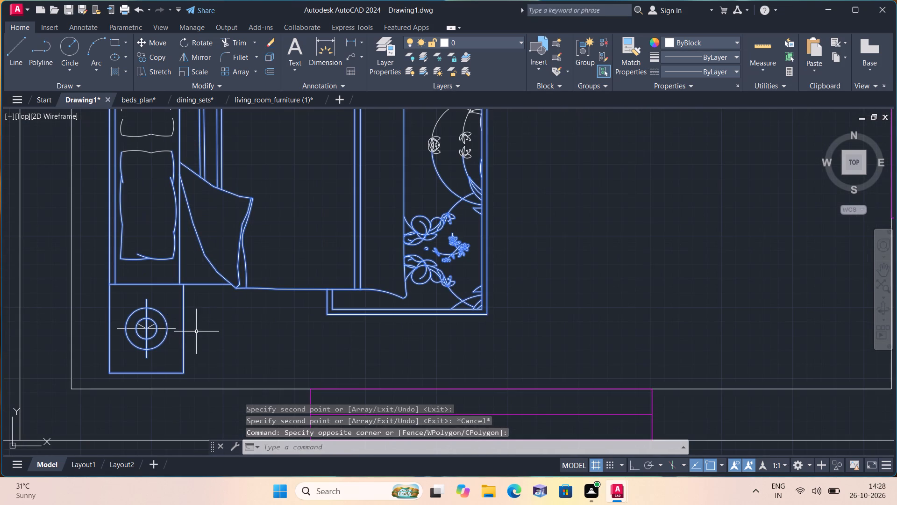
drag(204, 340, 201, 335)
click(137, 293)
scroll(176, 250, down, 1)
middle_drag(193, 242, 193, 247)
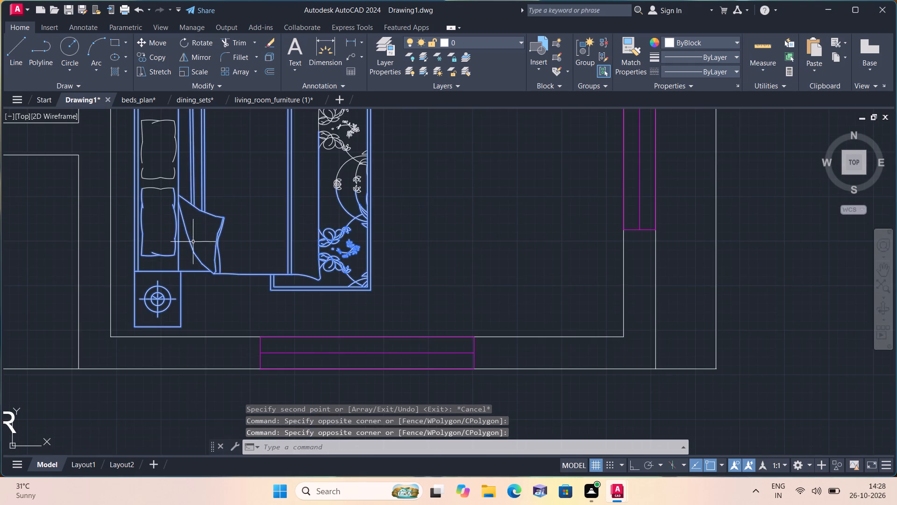
middle_drag(193, 247, 212, 360)
click(464, 331)
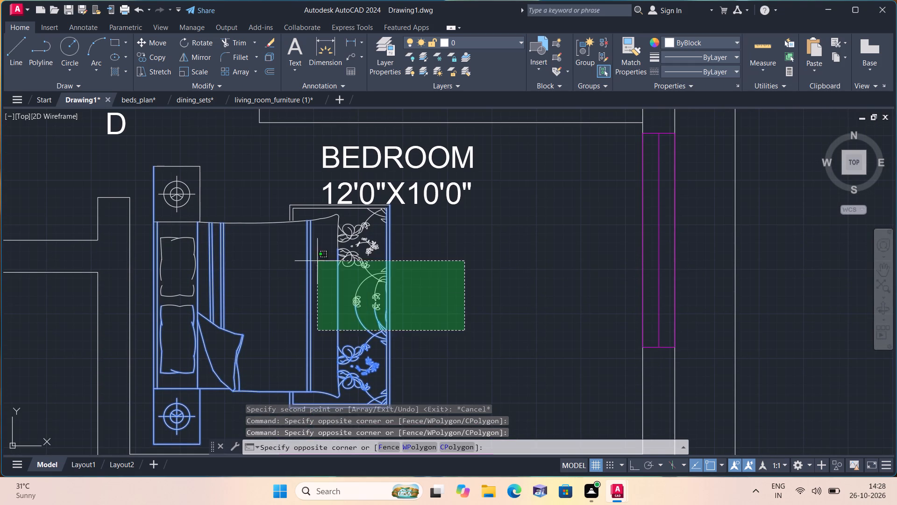
click(273, 250)
drag(245, 317, 242, 312)
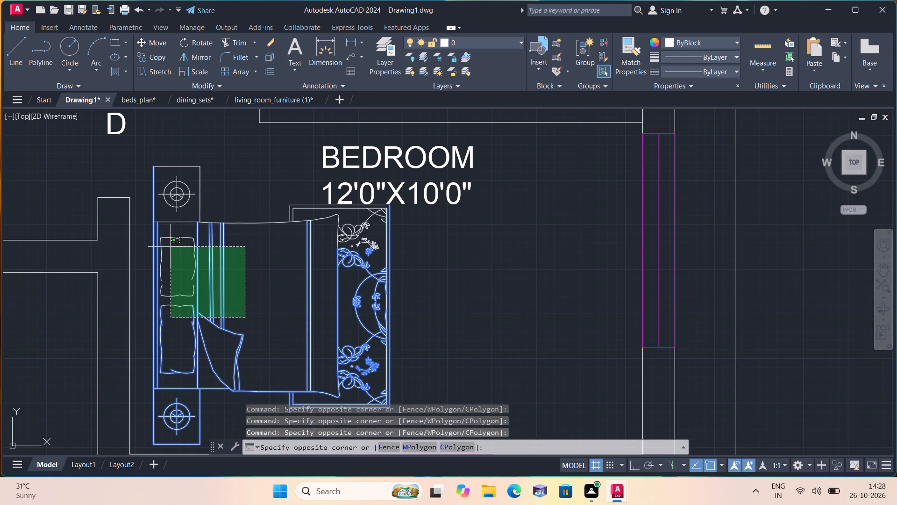
click(157, 235)
click(215, 216)
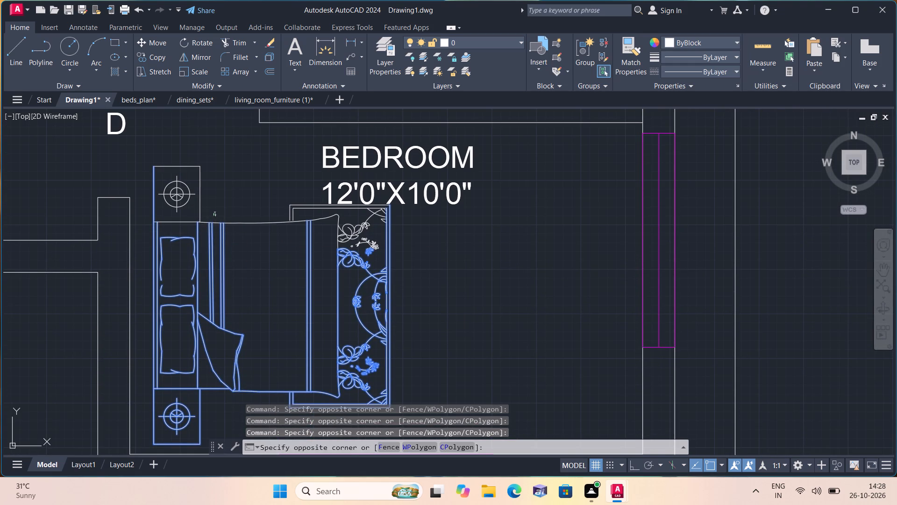
click(151, 153)
drag(268, 260, 258, 252)
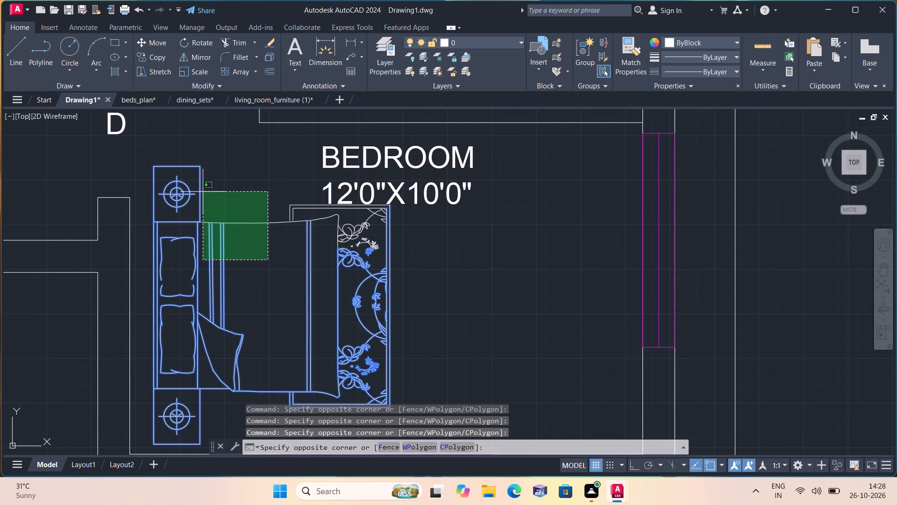
click(198, 185)
scroll(314, 225, up, 3)
middle_drag(312, 224, 280, 270)
scroll(305, 274, down, 2)
drag(481, 368, 469, 352)
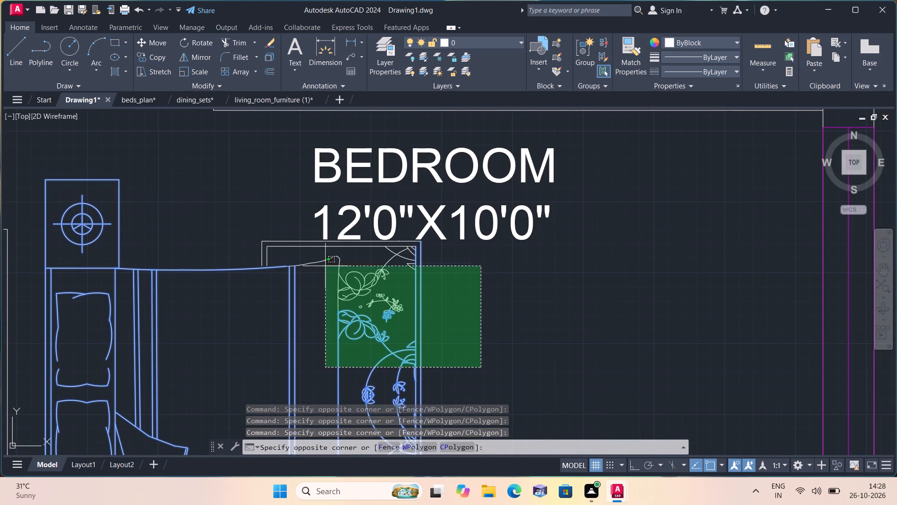
click(279, 252)
scroll(292, 255, up, 2)
middle_drag(290, 256, 291, 269)
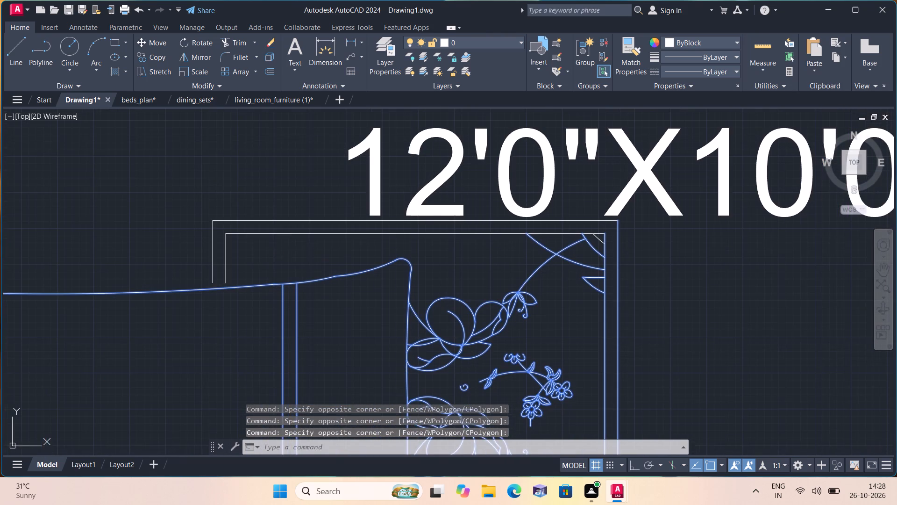
middle_drag(291, 269, 292, 273)
drag(339, 278, 316, 259)
click(202, 196)
scroll(202, 195, down, 1)
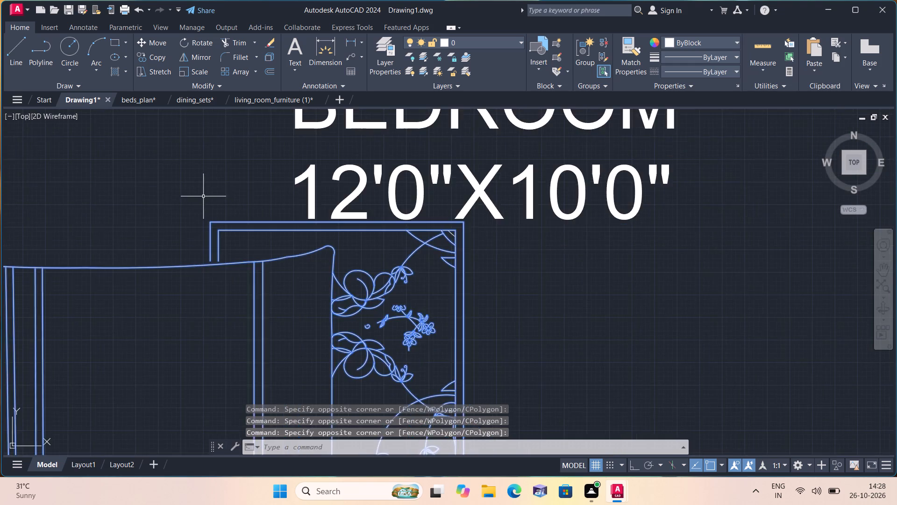
scroll(203, 196, down, 1)
scroll(325, 243, up, 3)
click(519, 217)
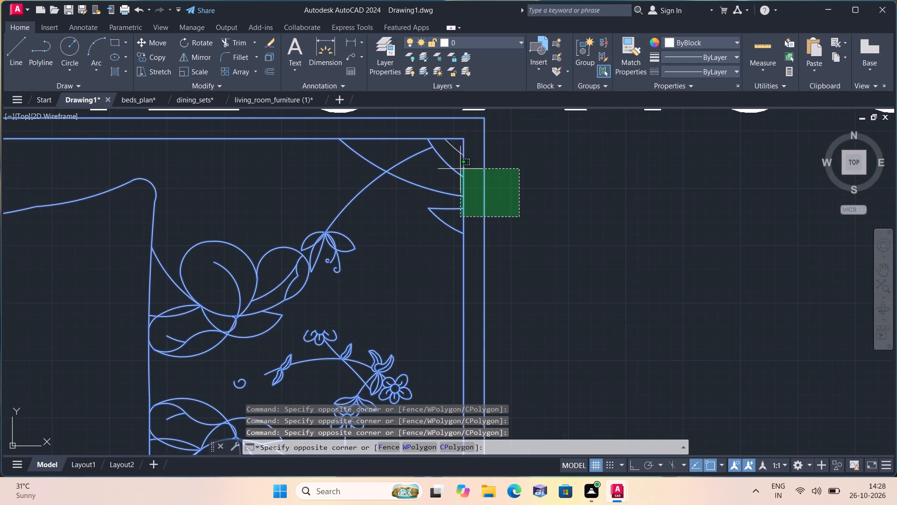
drag(429, 140, 437, 149)
scroll(437, 152, down, 5)
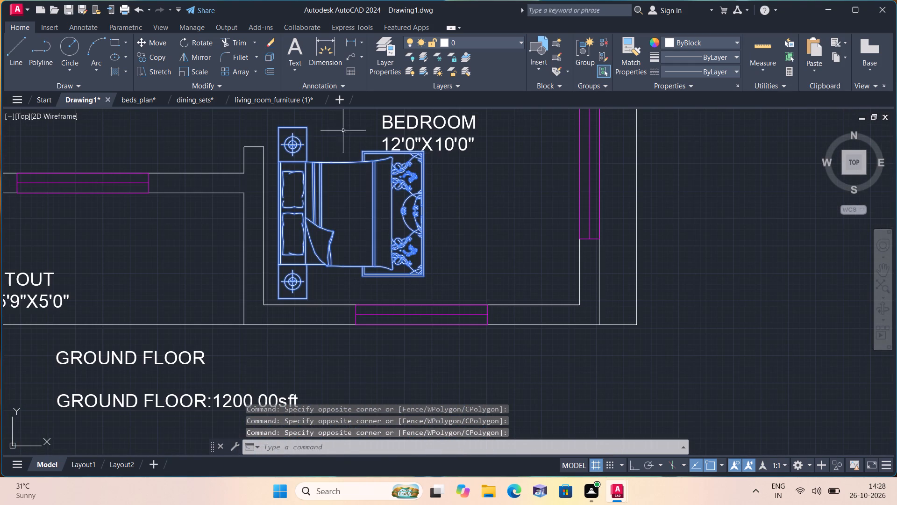
click(197, 70)
click(334, 204)
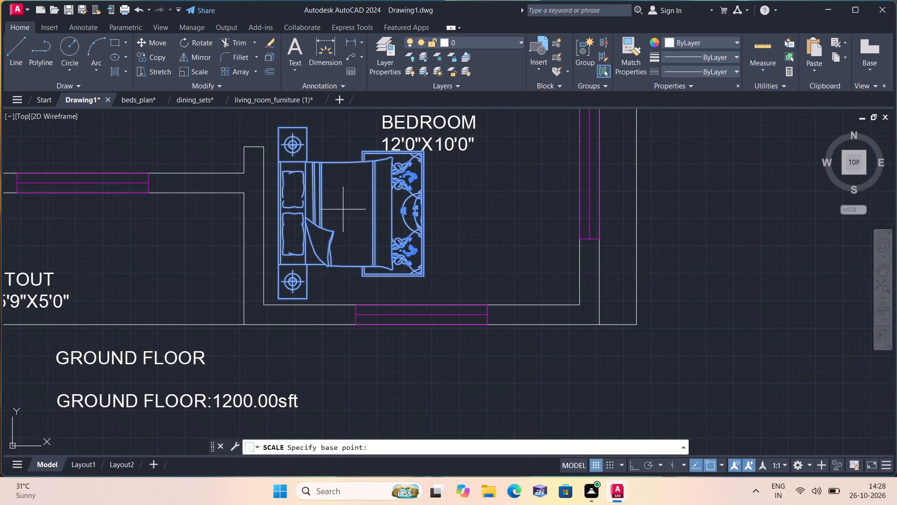
click(380, 244)
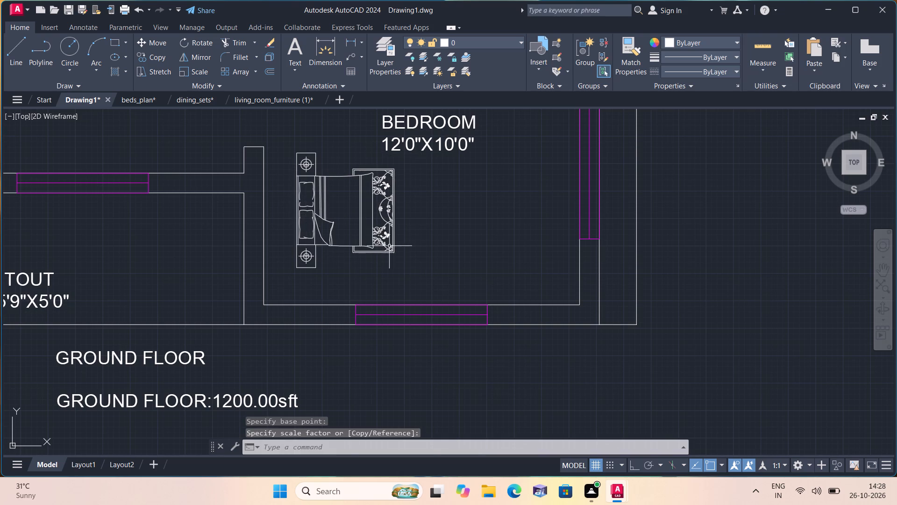
Move the lower bedroom's bed closer to the sitout-side wall and the bottom window wall.
drag(425, 267, 419, 262)
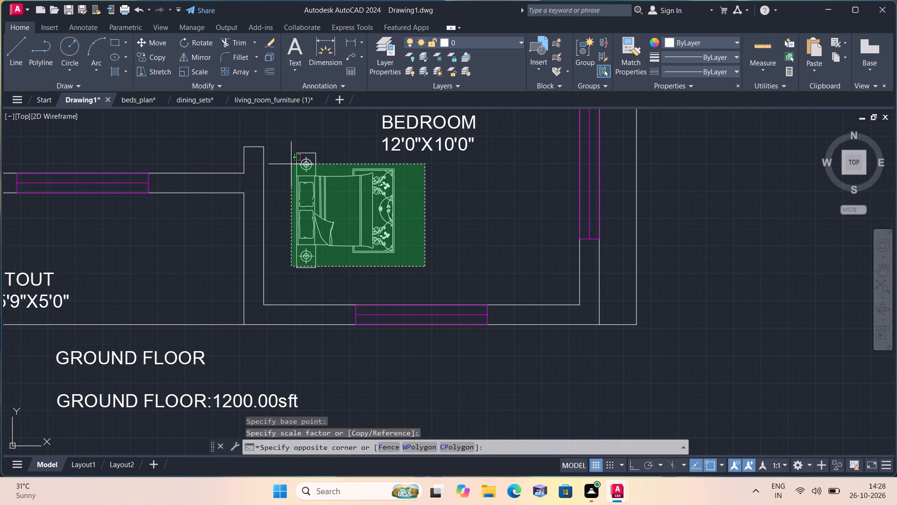
click(292, 159)
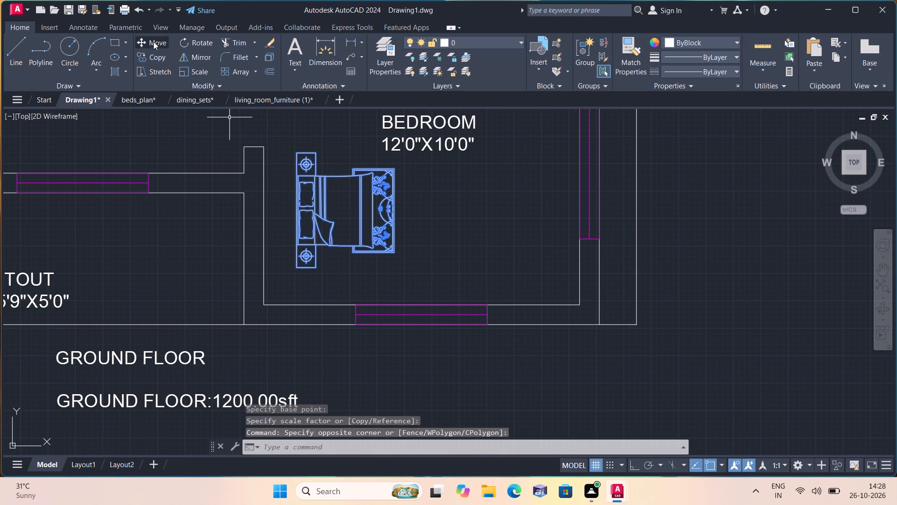
click(153, 42)
click(340, 200)
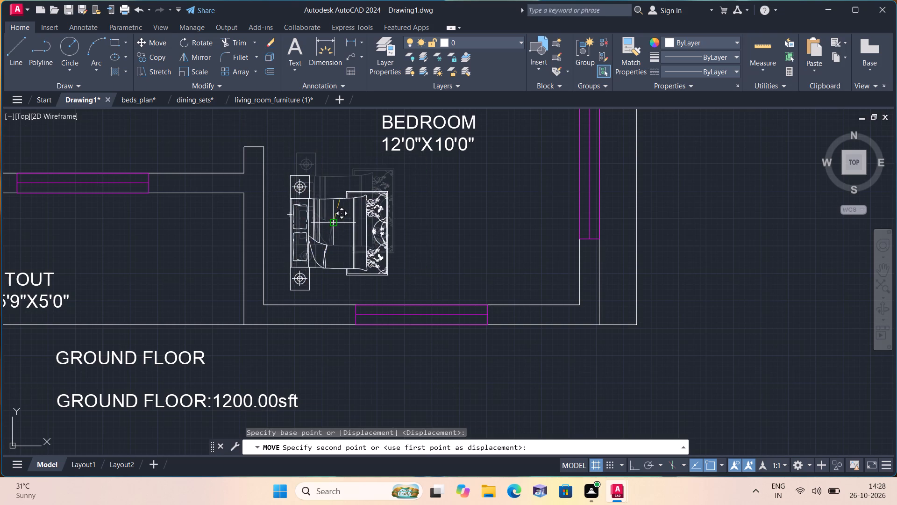
click(326, 227)
Move the upper bedroom's BEDROOM 12'0"X10'0" label off the bed, into the clear space near the upper end of the window.
scroll(335, 241, down, 1)
middle_drag(382, 281, 381, 286)
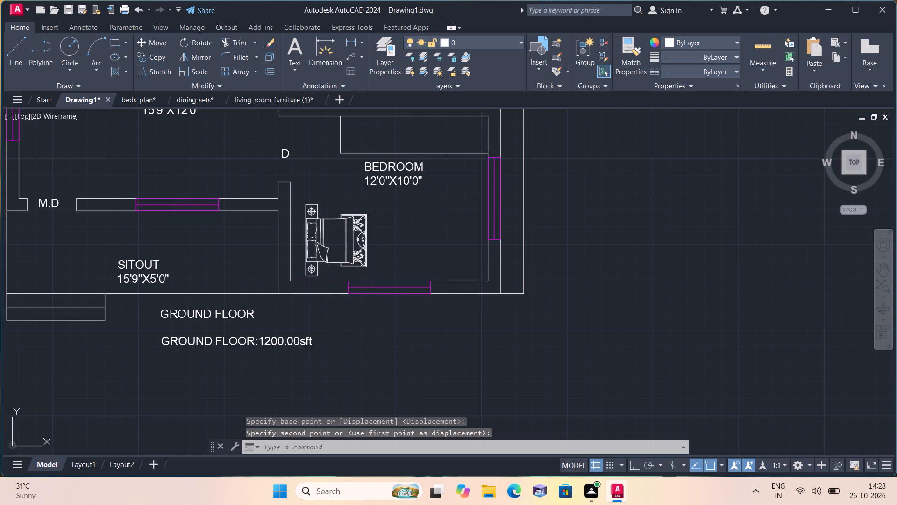
middle_drag(381, 286, 423, 401)
scroll(422, 400, down, 1)
scroll(438, 276, up, 2)
click(434, 229)
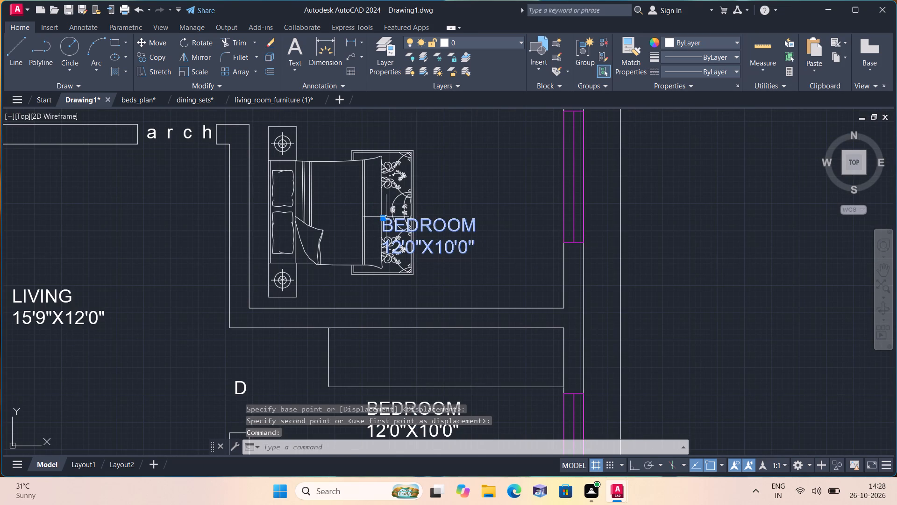
click(386, 216)
click(410, 233)
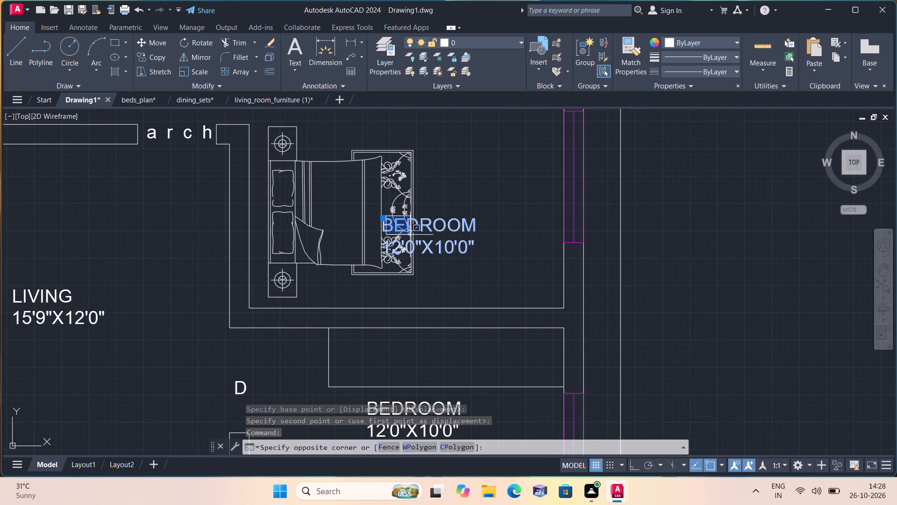
click(384, 220)
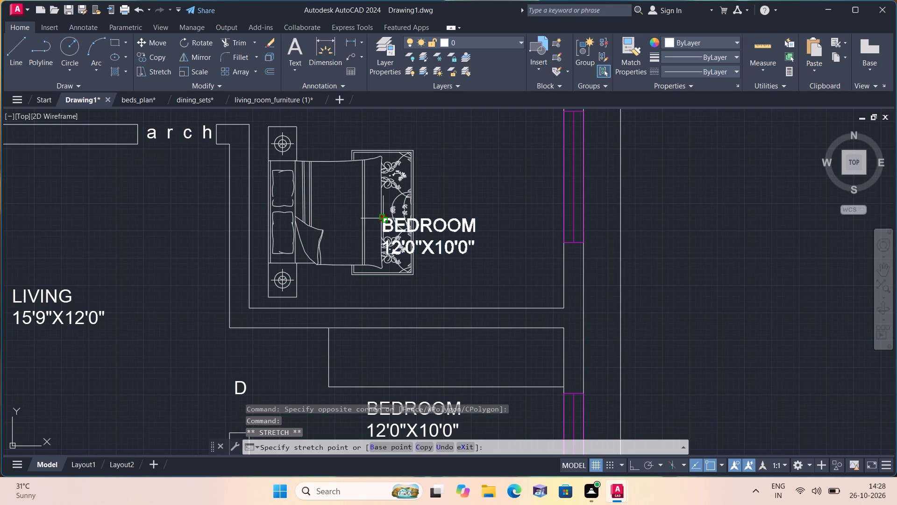
middle_drag(391, 206, 402, 284)
click(459, 186)
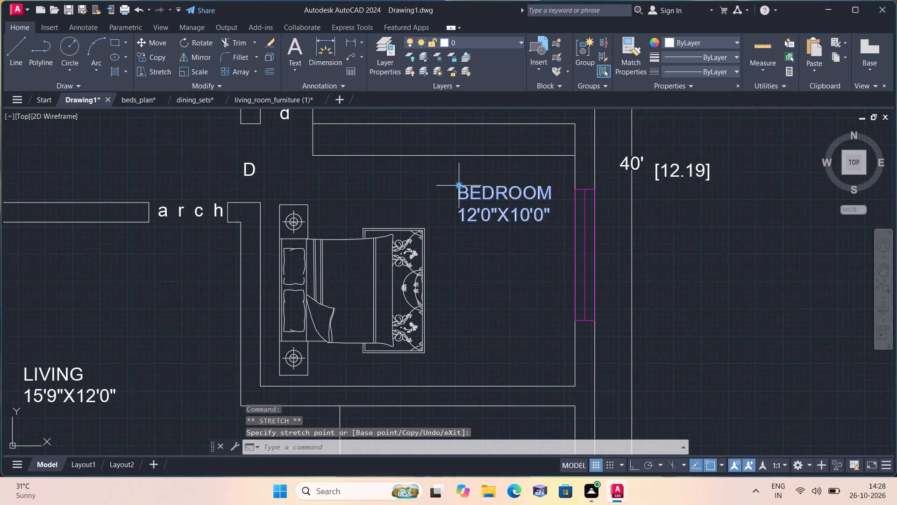
key(Escape)
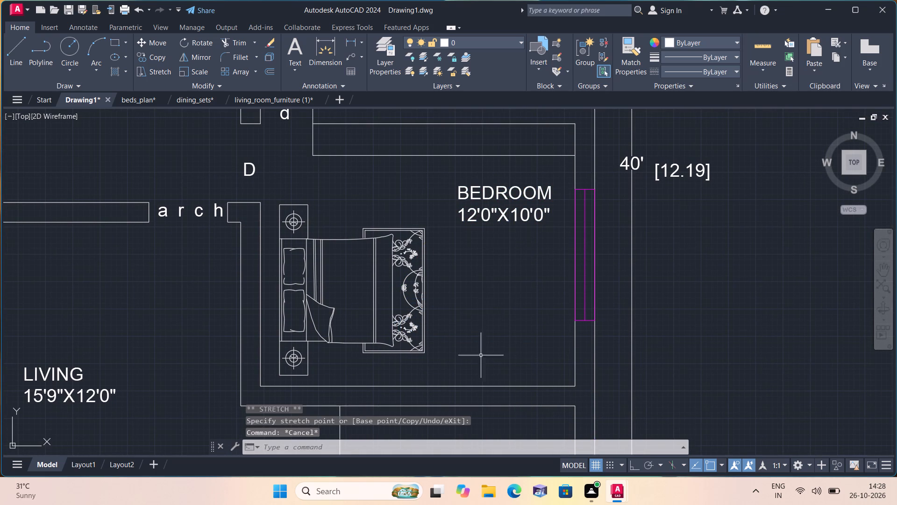
Scale the upper bedroom's bed to about nine-tenths size about a point on the mattress near the pillows.
drag(454, 367, 439, 349)
click(278, 218)
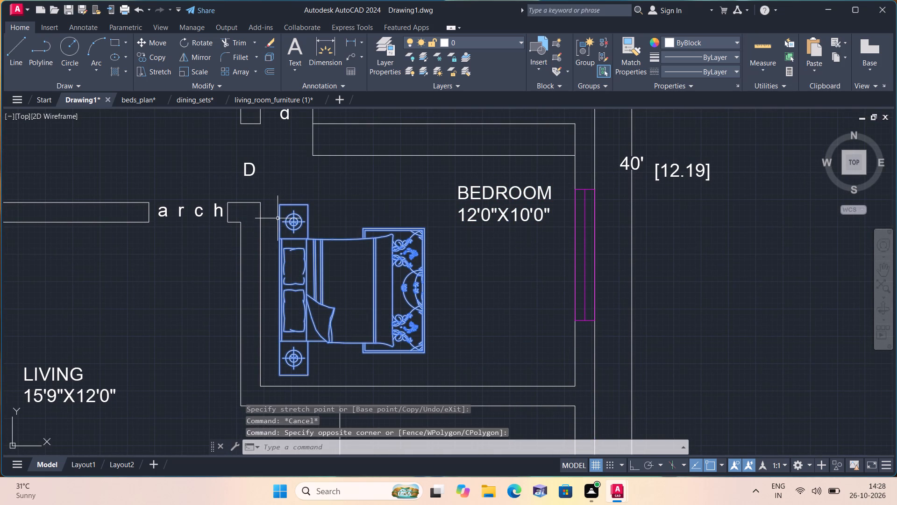
click(197, 69)
click(318, 262)
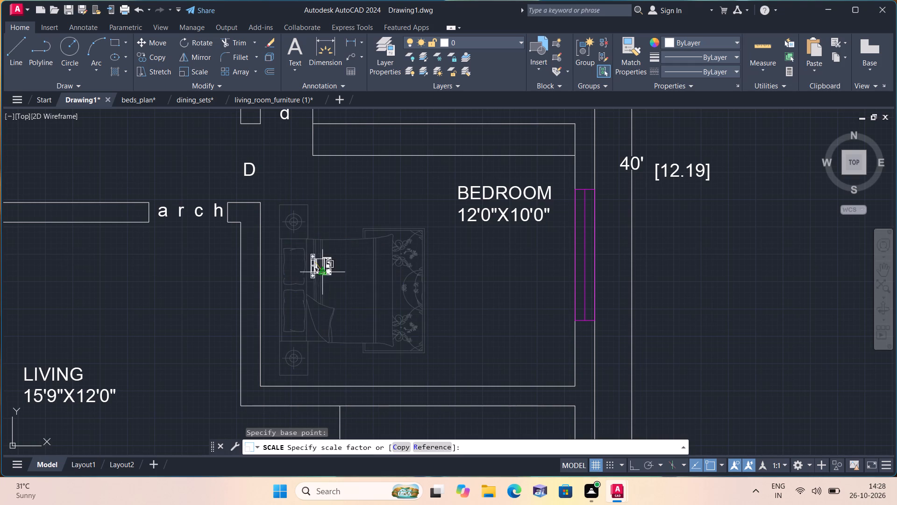
click(375, 311)
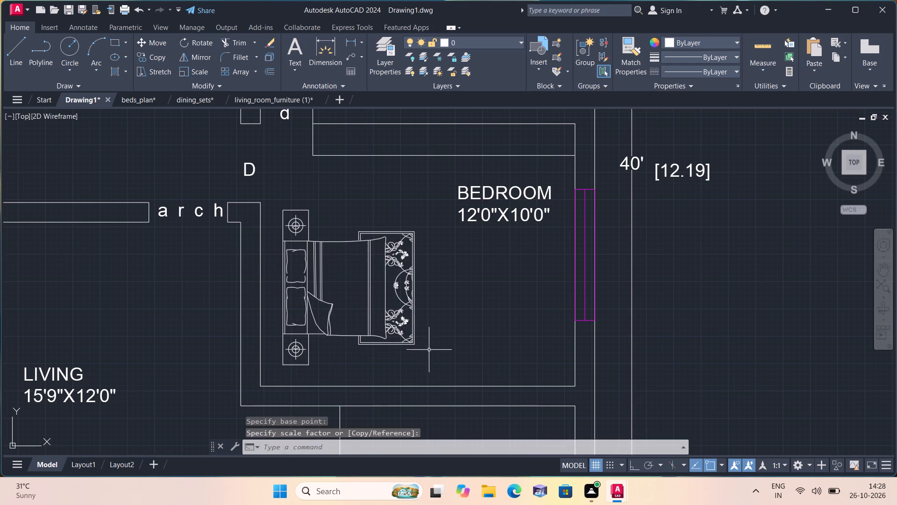
Move the upper bedroom's bed slightly down and closer to the living-room-side wall.
drag(429, 350, 415, 337)
click(277, 211)
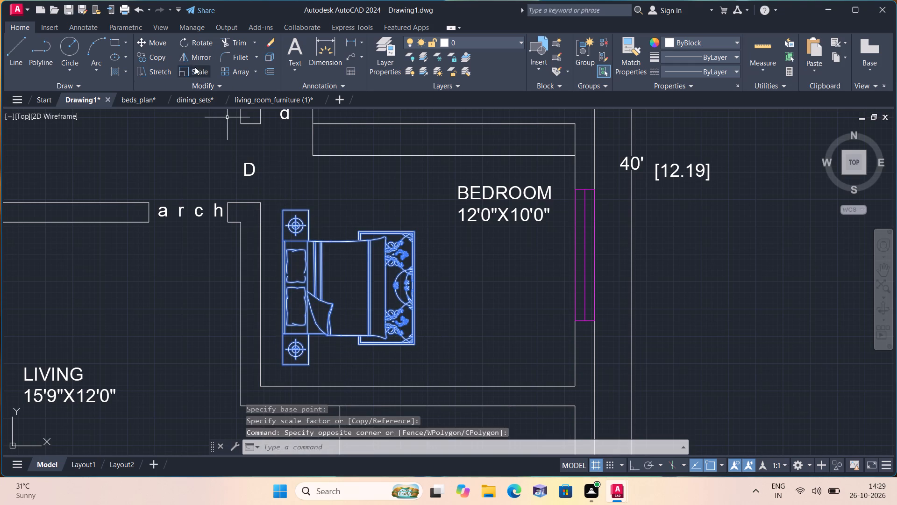
click(157, 42)
click(347, 273)
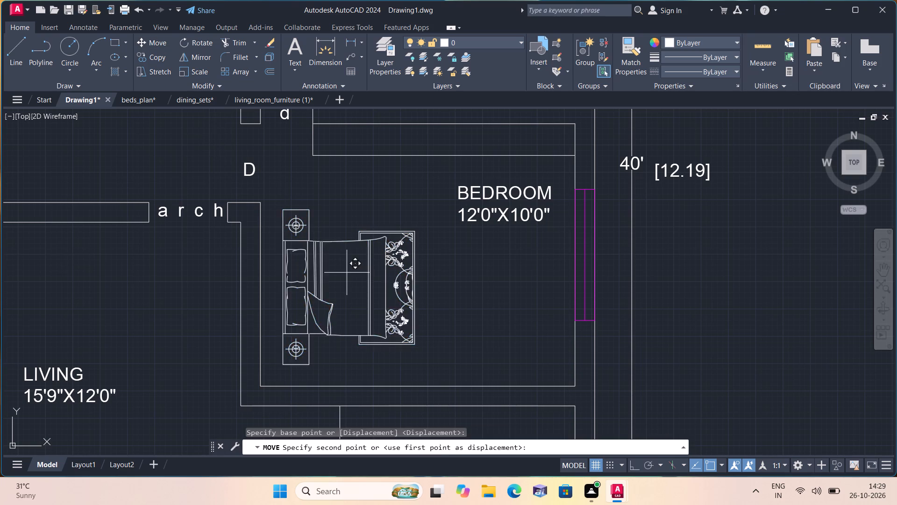
click(342, 287)
Delete the spare bed lying outside the floor plan beside the master bedroom.
scroll(354, 295, down, 3)
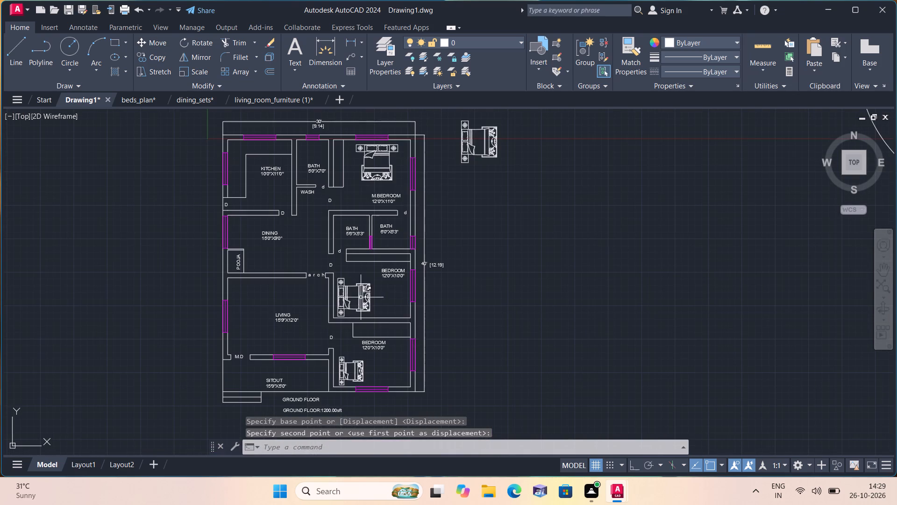
middle_drag(457, 205, 451, 264)
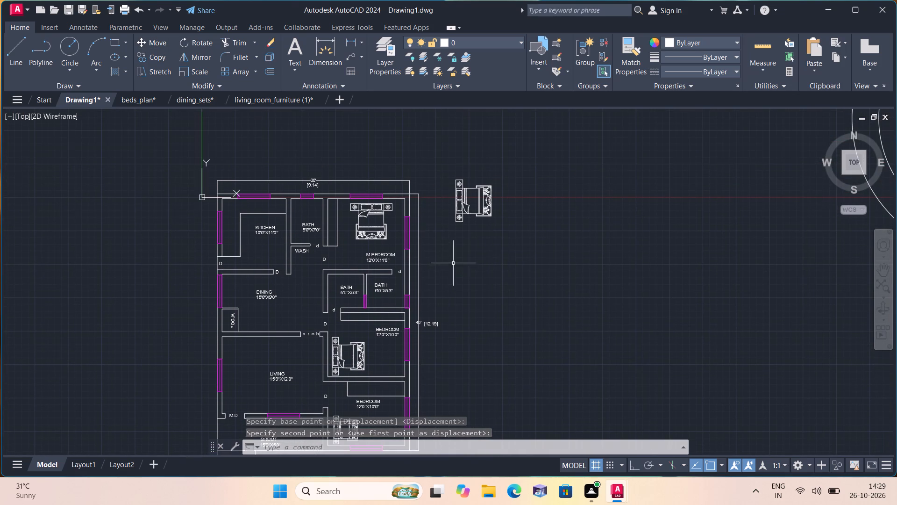
scroll(488, 225, down, 1)
scroll(492, 228, up, 2)
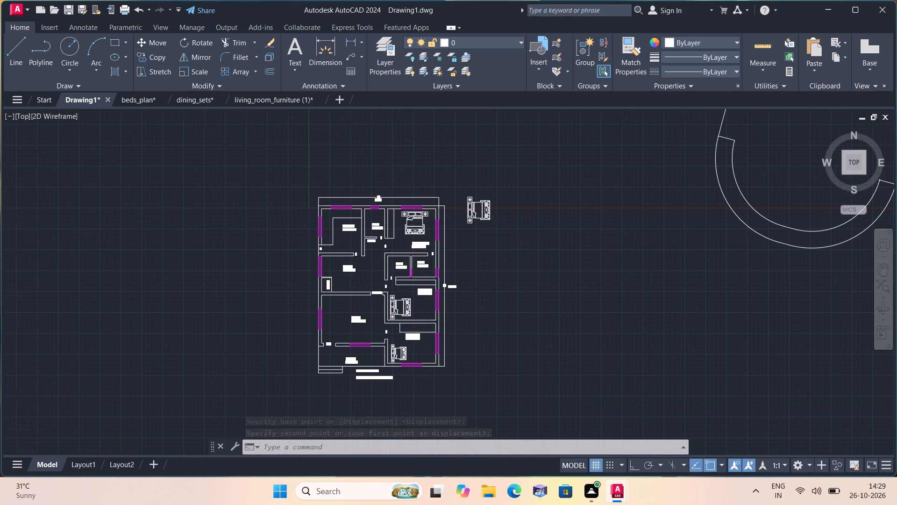
drag(515, 247, 492, 216)
click(399, 140)
key(Delete)
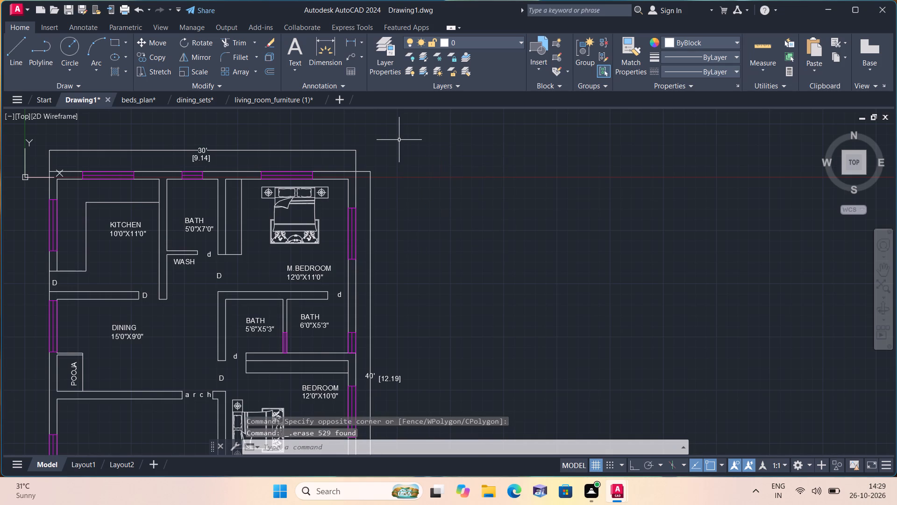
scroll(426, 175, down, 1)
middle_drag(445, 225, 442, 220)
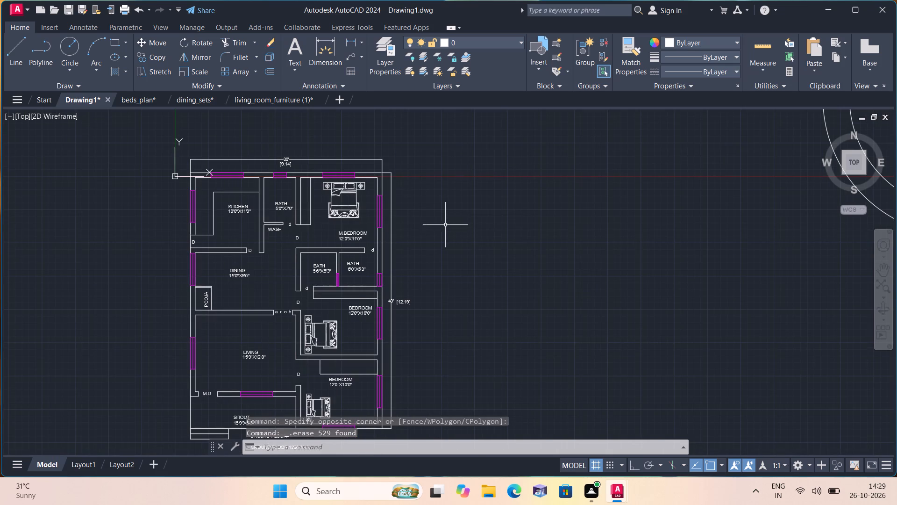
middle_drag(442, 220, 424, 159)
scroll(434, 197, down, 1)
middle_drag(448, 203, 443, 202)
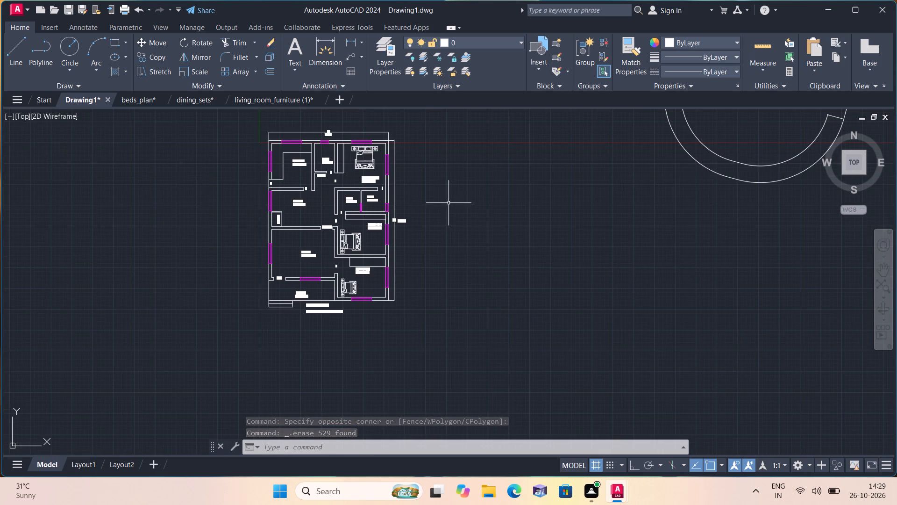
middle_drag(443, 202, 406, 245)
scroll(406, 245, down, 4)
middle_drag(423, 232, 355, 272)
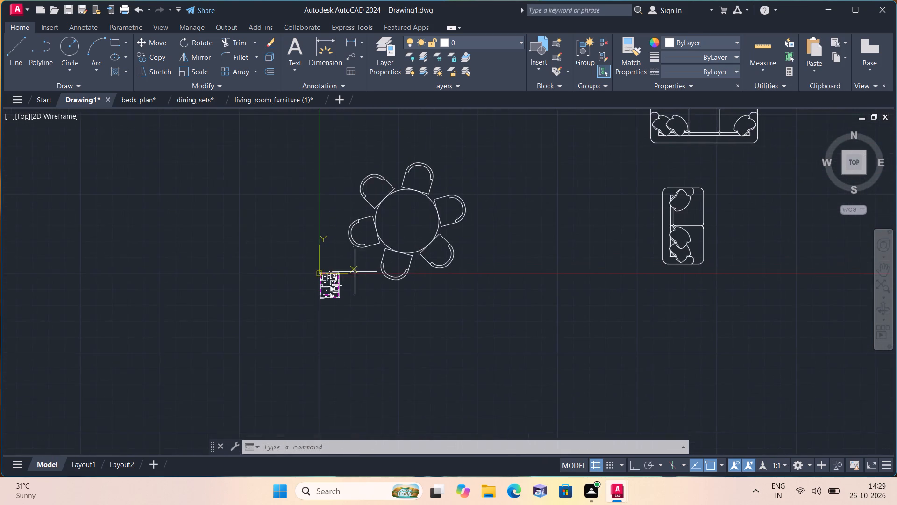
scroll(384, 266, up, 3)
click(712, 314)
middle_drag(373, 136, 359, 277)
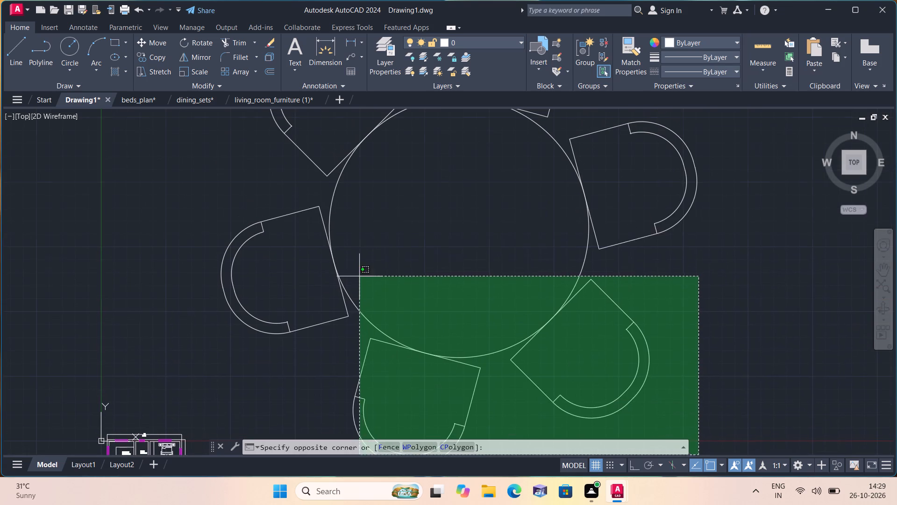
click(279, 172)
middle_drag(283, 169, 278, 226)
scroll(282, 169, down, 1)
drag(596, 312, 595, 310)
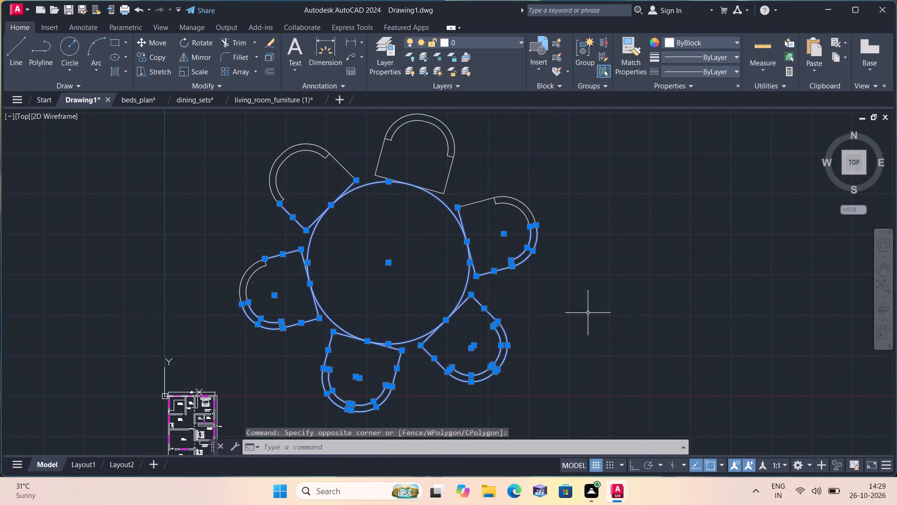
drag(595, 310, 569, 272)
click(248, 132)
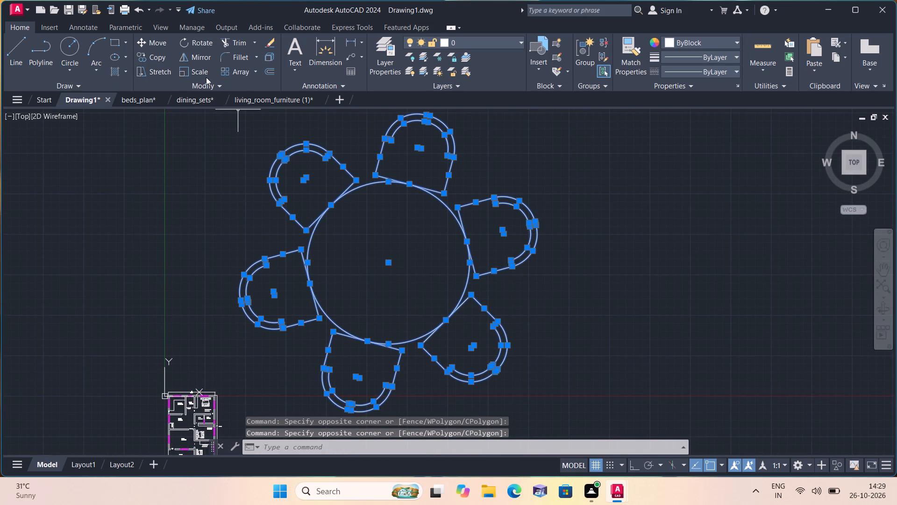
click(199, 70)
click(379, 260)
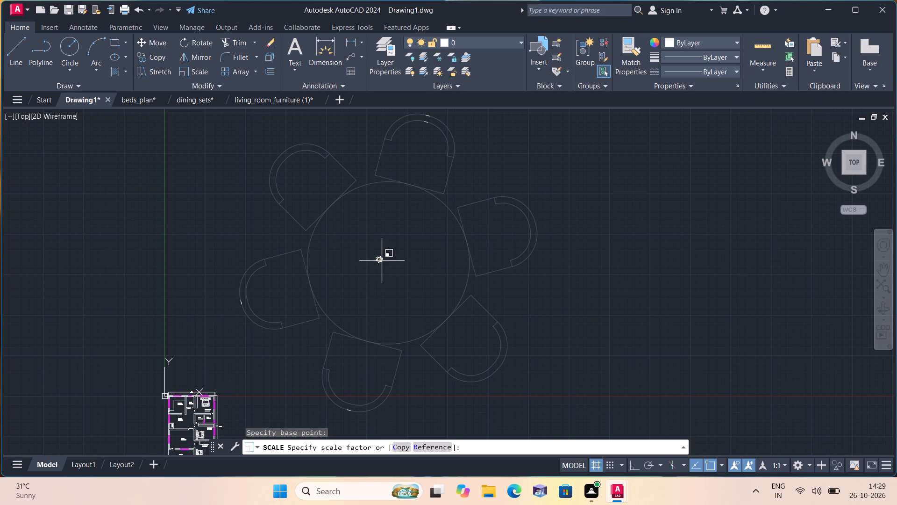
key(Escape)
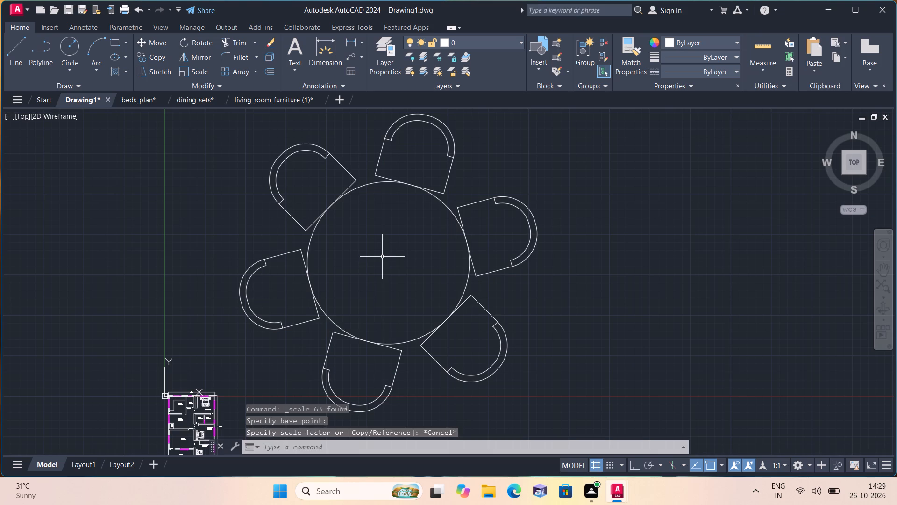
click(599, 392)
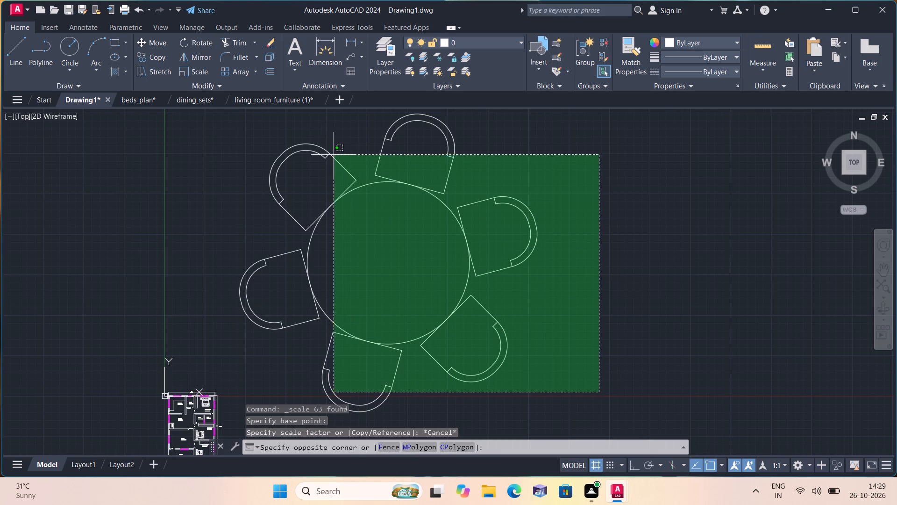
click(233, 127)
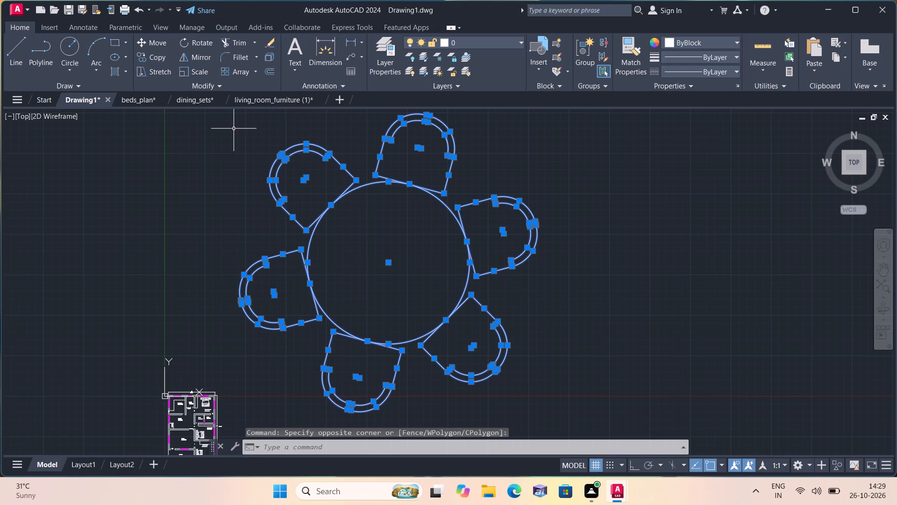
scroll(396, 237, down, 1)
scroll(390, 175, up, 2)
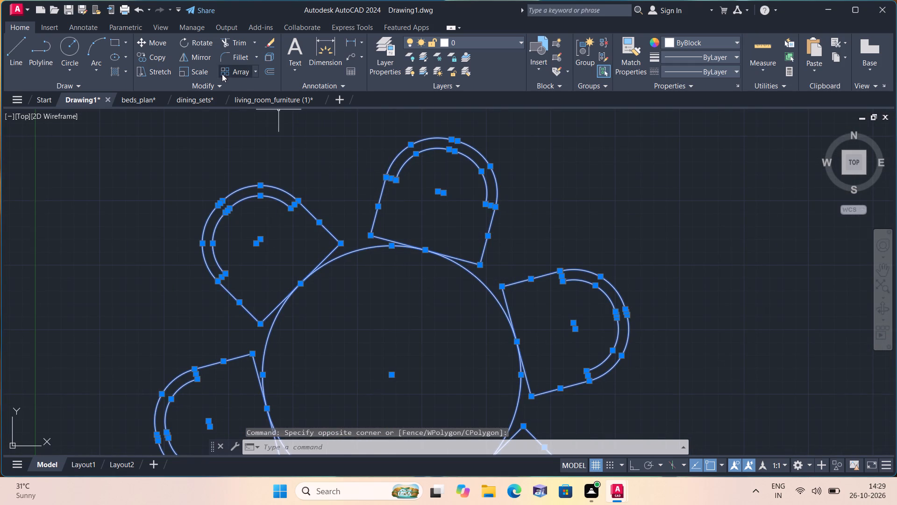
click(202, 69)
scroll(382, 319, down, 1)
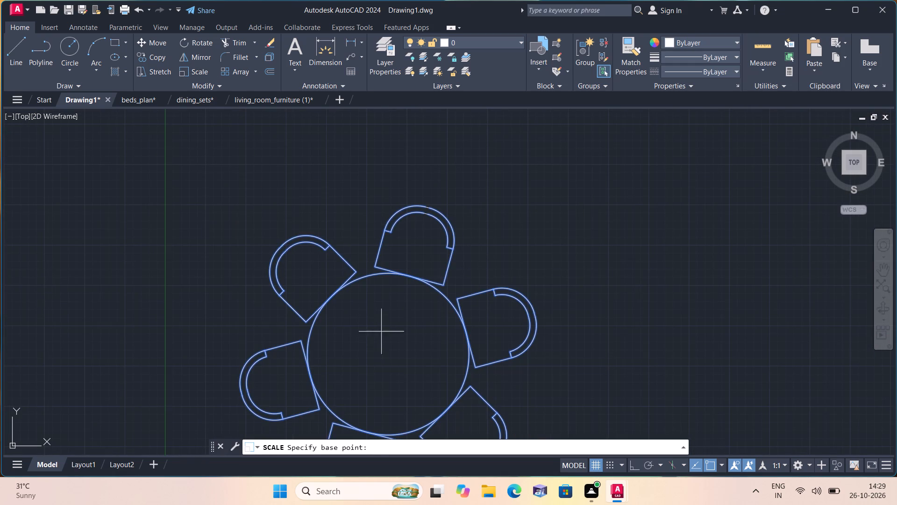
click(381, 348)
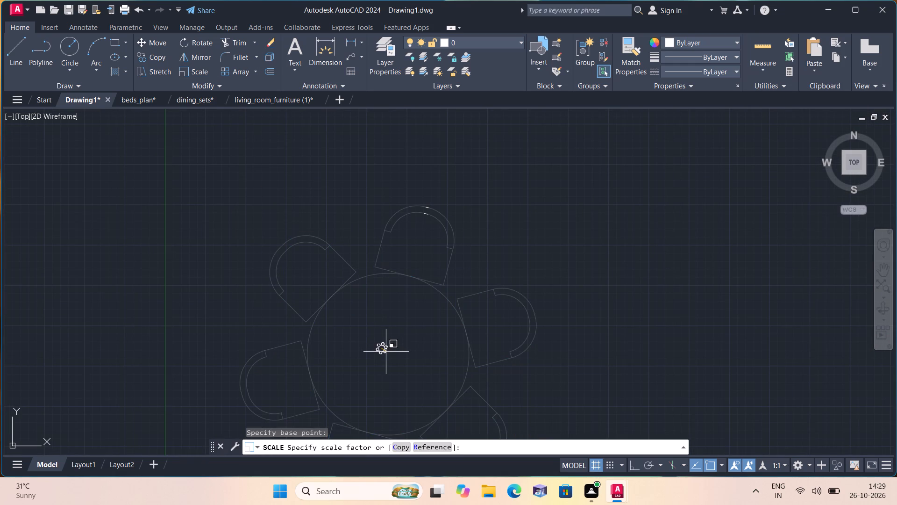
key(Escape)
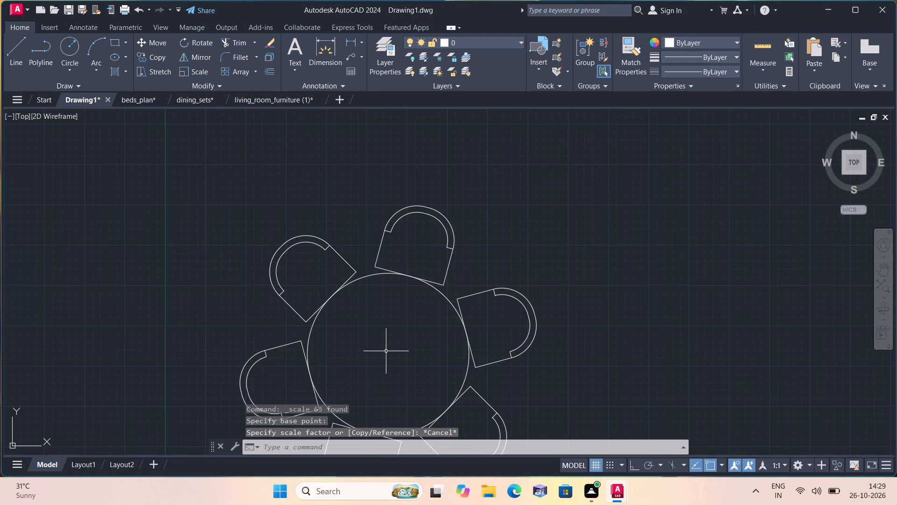
Select the whole oversized round dining set with its six chairs and scale it to about one-fortieth size about the tabletop's centre.
middle_drag(374, 345, 267, 224)
scroll(368, 340, down, 1)
drag(448, 358, 416, 313)
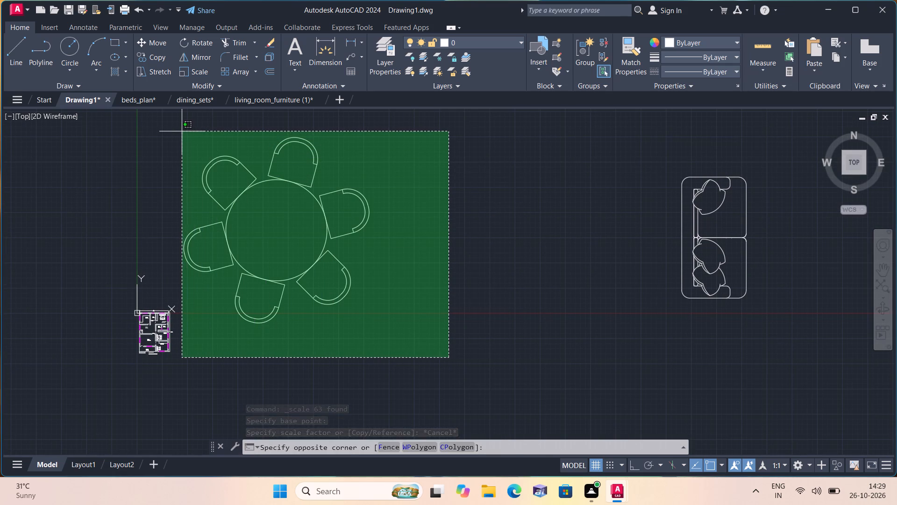
click(177, 133)
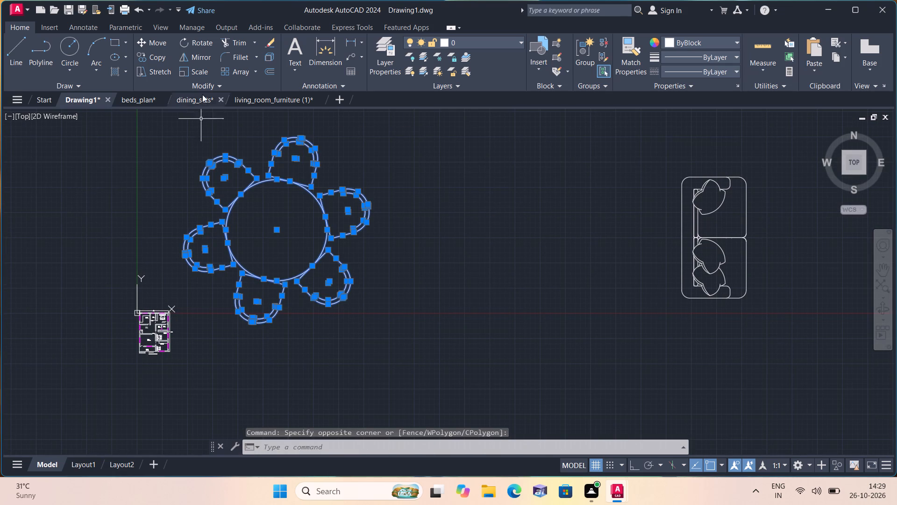
click(192, 71)
scroll(262, 221, up, 2)
click(278, 230)
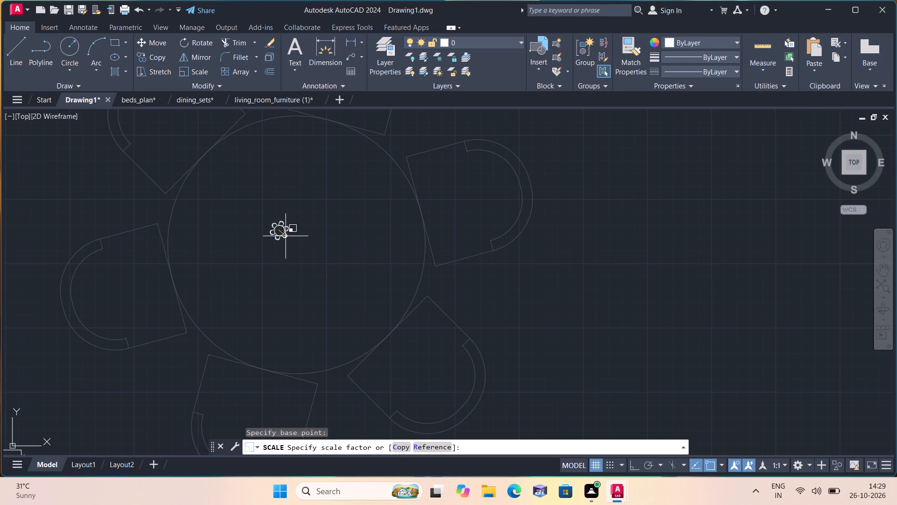
click(283, 232)
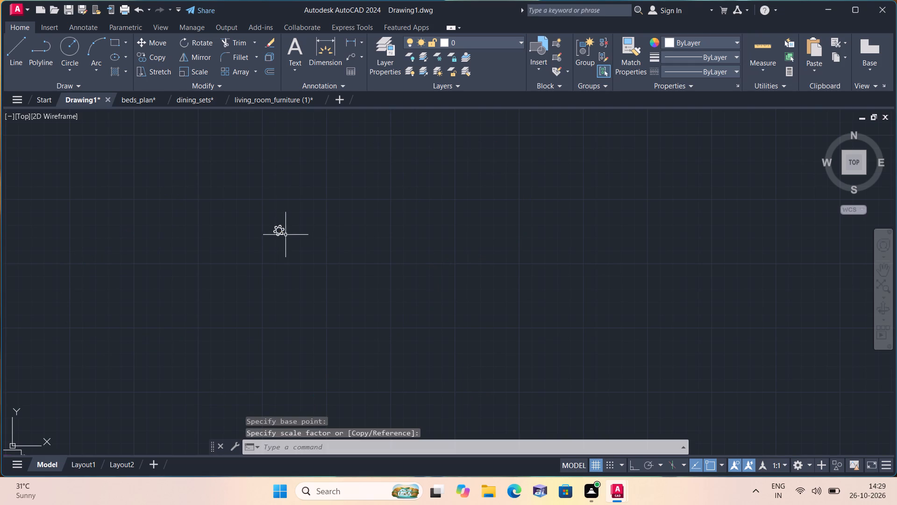
Move the reduced dining set into the dining room, just below and beside the DINING 15'0"X9'0" label.
scroll(315, 252, down, 1)
drag(325, 258, 315, 247)
click(227, 183)
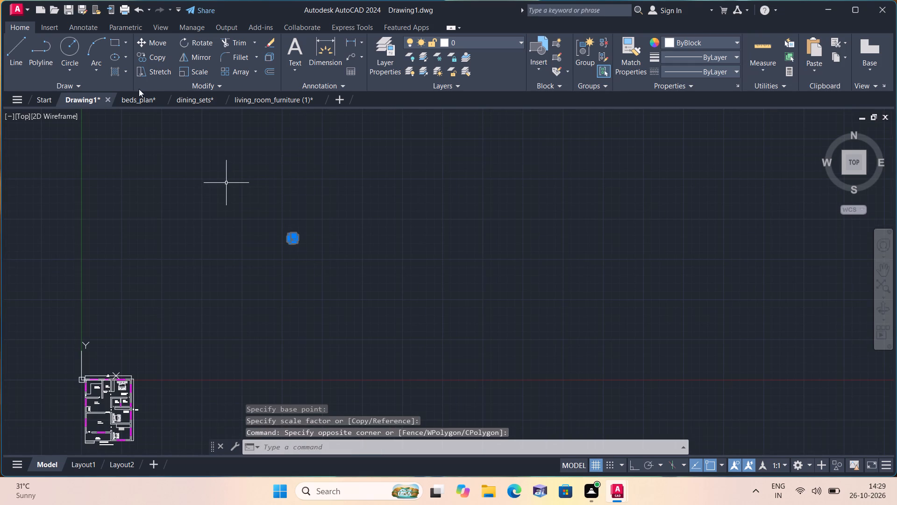
click(151, 42)
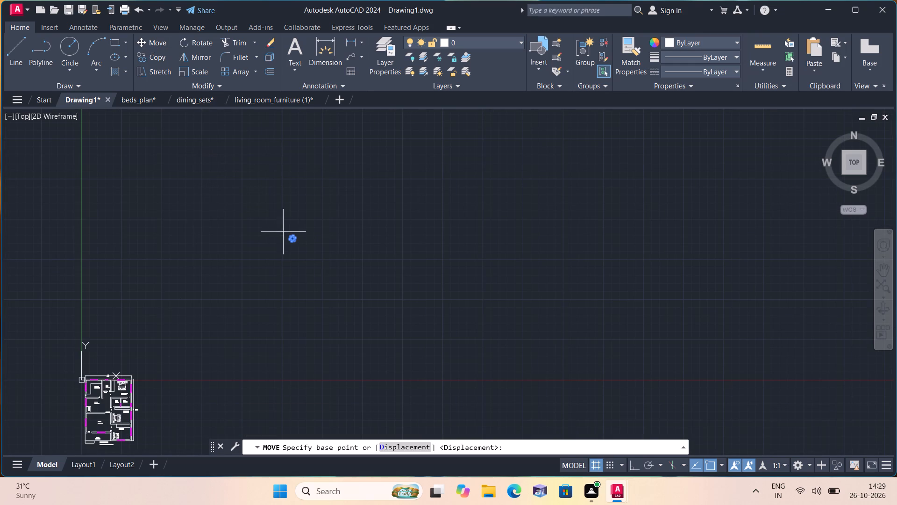
click(286, 234)
scroll(128, 406, up, 3)
scroll(55, 412, up, 1)
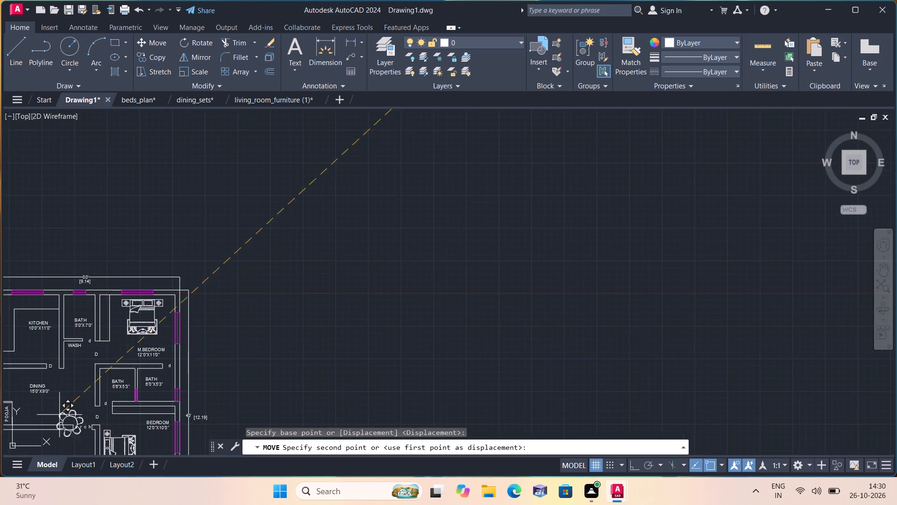
scroll(51, 397, up, 2)
middle_drag(54, 383, 358, 355)
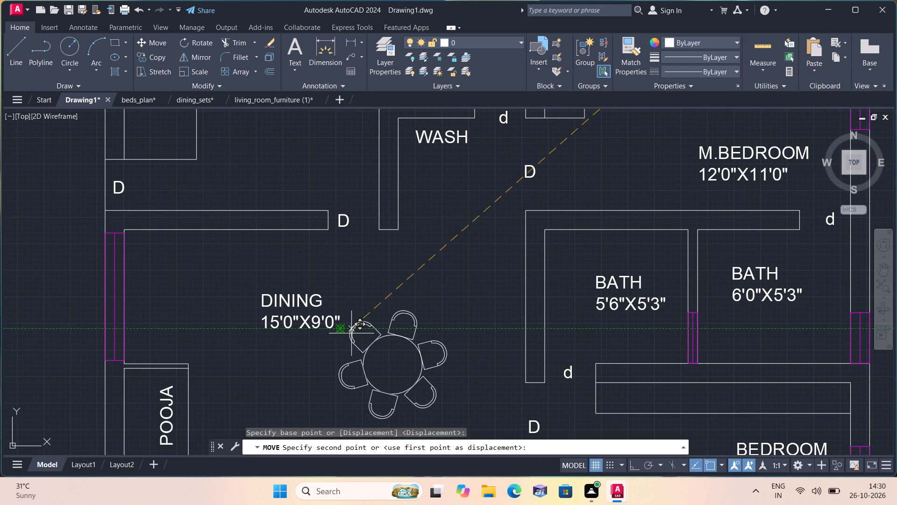
click(364, 337)
Scale the dining set in the dining room to about nine-tenths size about a point near the tabletop's centre.
middle_drag(408, 367, 383, 282)
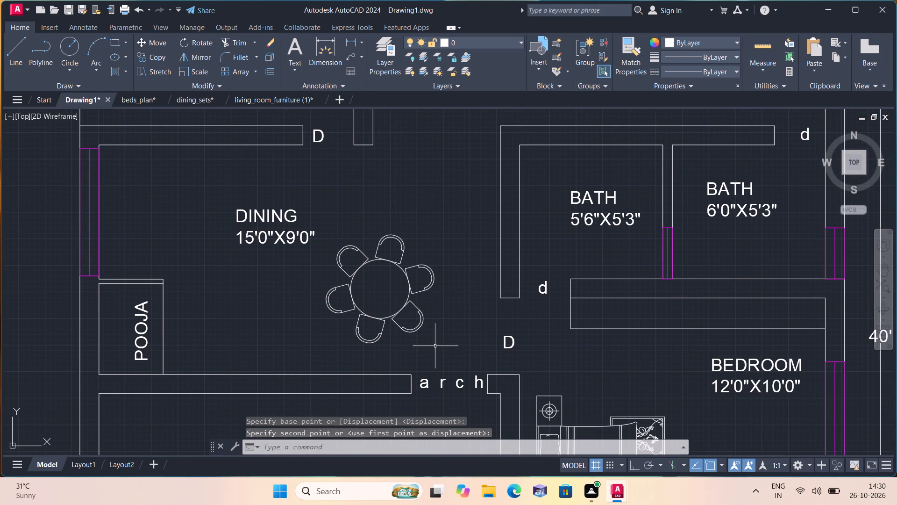
drag(444, 344, 441, 340)
click(324, 236)
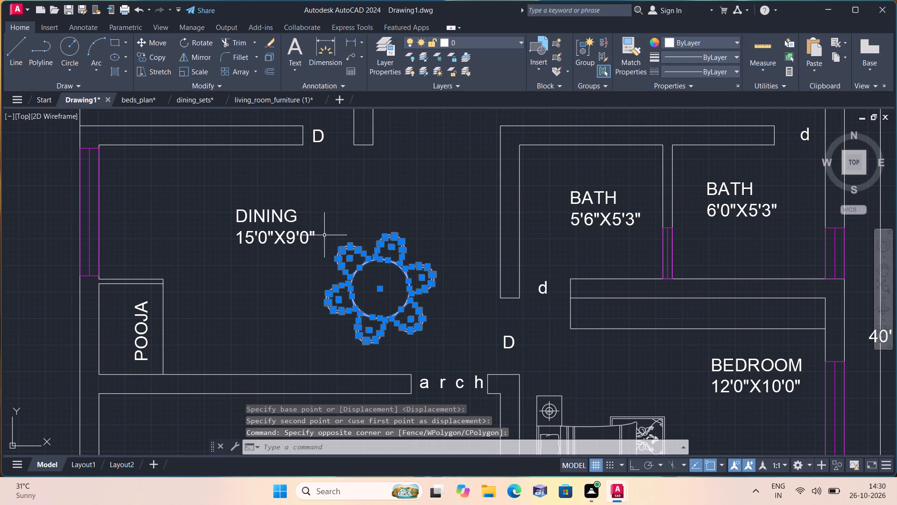
click(197, 70)
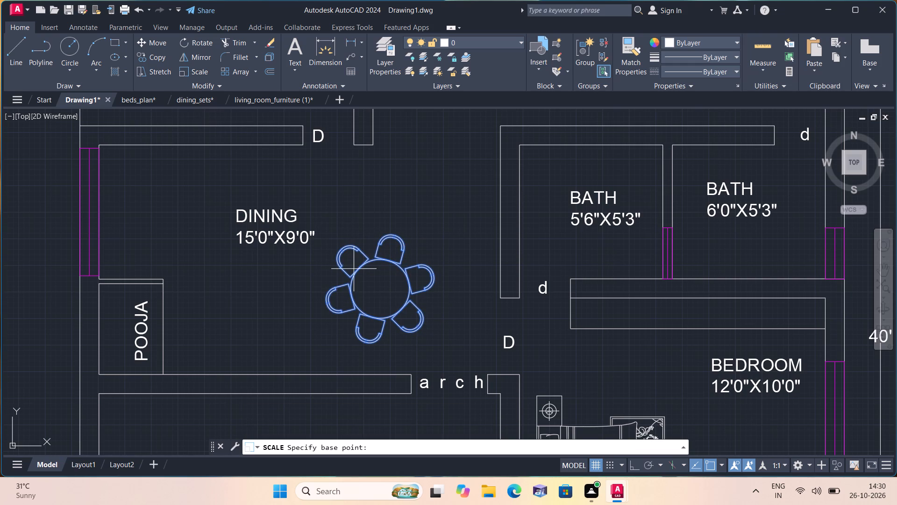
click(374, 283)
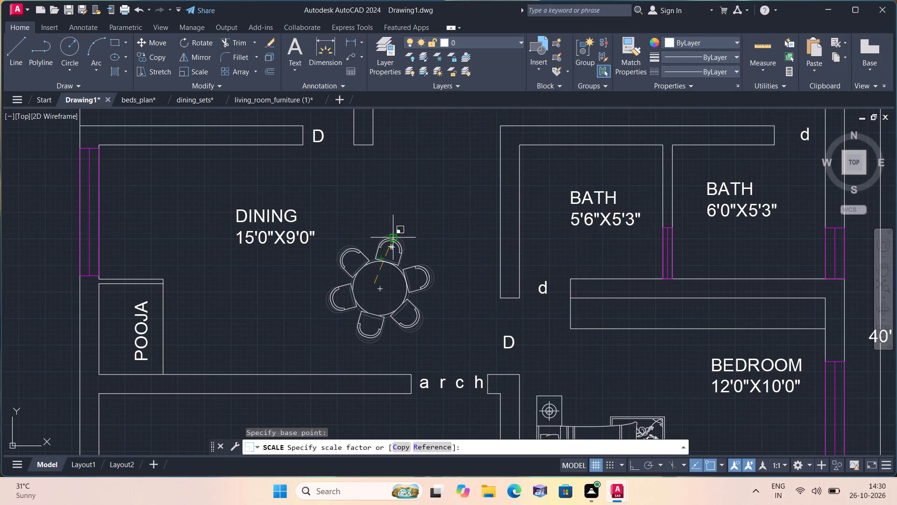
click(392, 239)
Select the whole round dining set and move it slightly away from the DINING label, towards the bath wall.
scroll(421, 330, up, 1)
drag(455, 343, 452, 339)
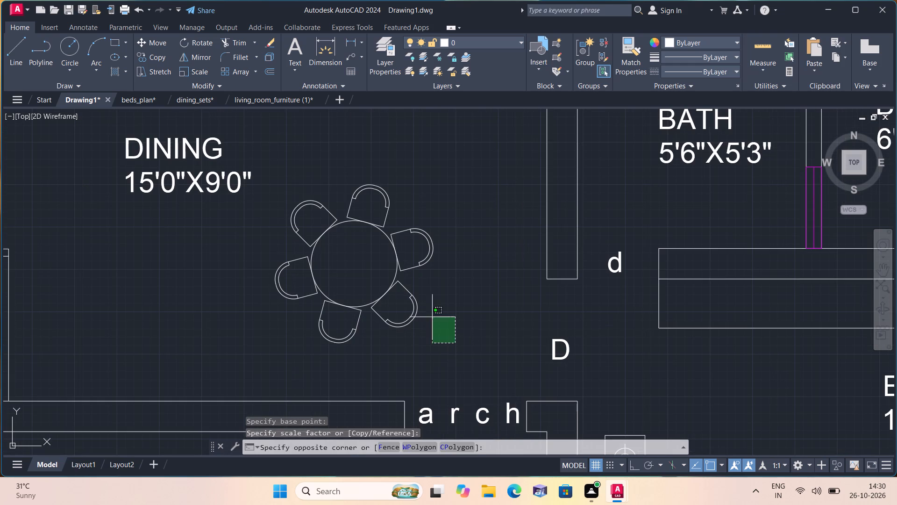
click(269, 184)
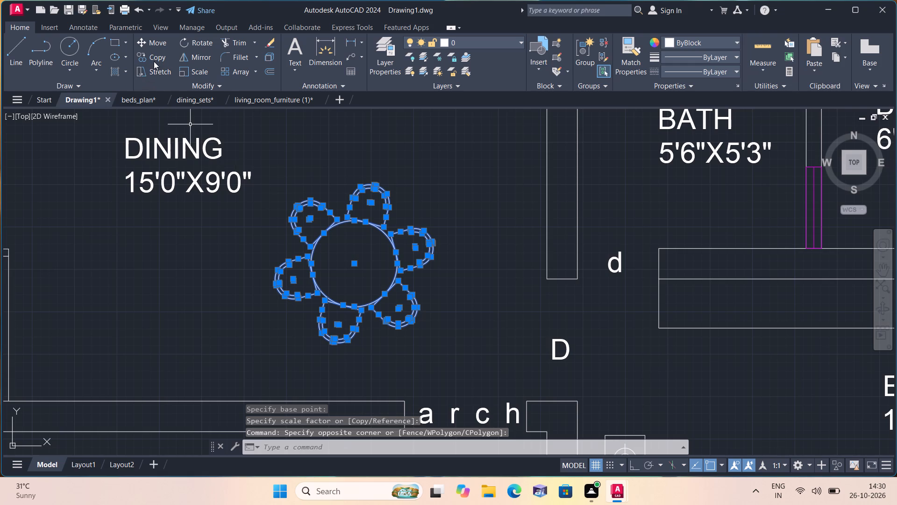
click(155, 43)
click(374, 286)
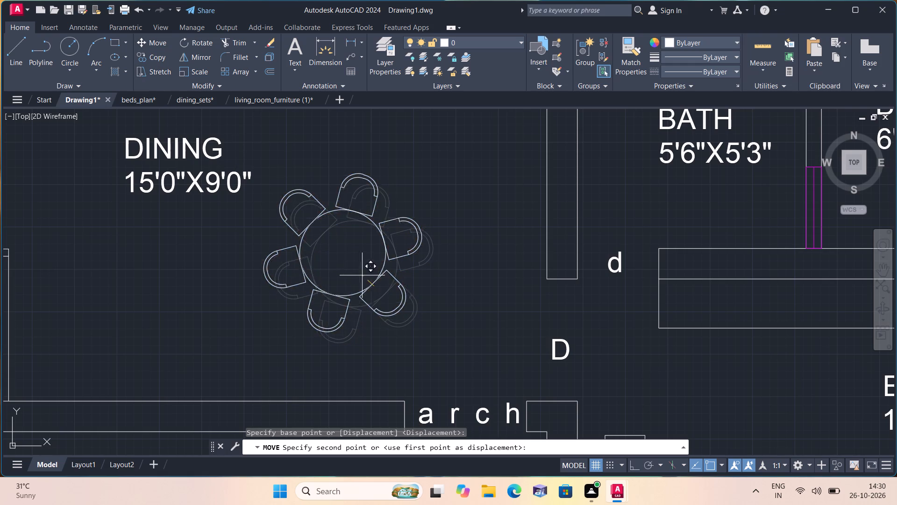
click(390, 281)
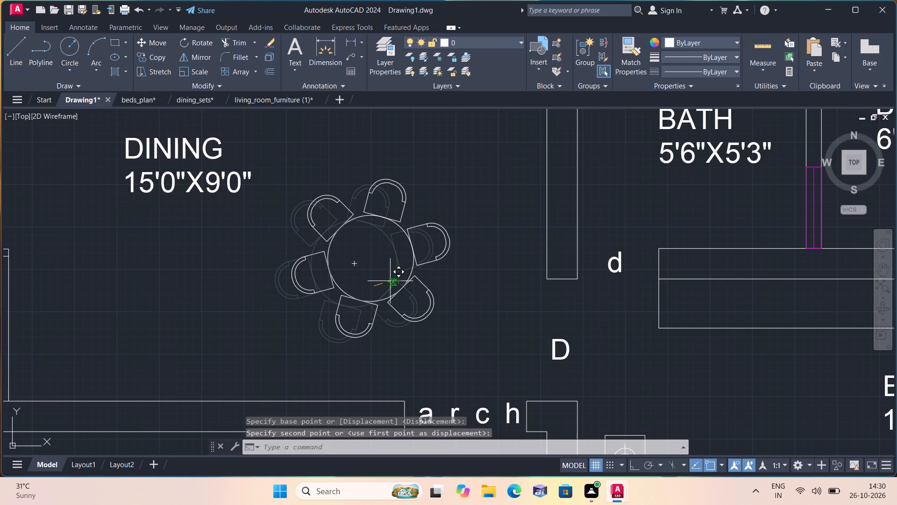
Select the whole dining set and scale it up to about 1.3 times its size about a point near the tabletop's centre.
click(475, 346)
click(273, 177)
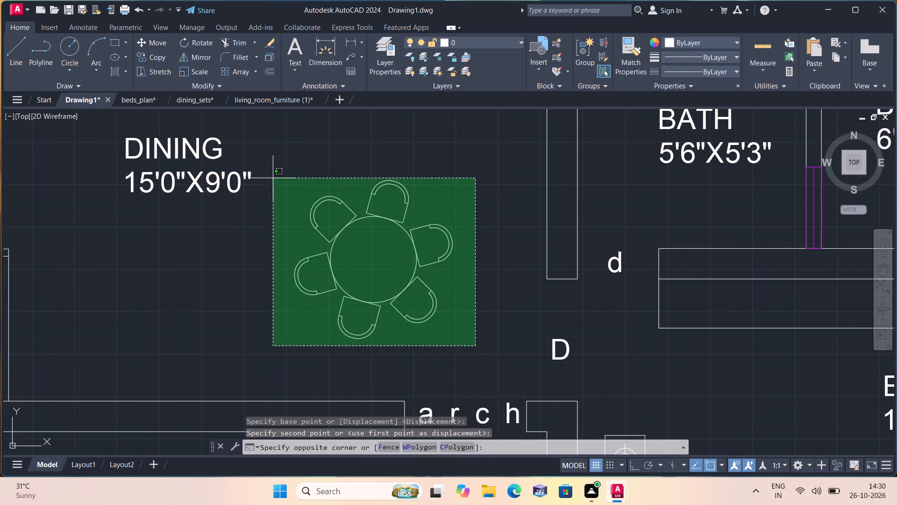
click(202, 69)
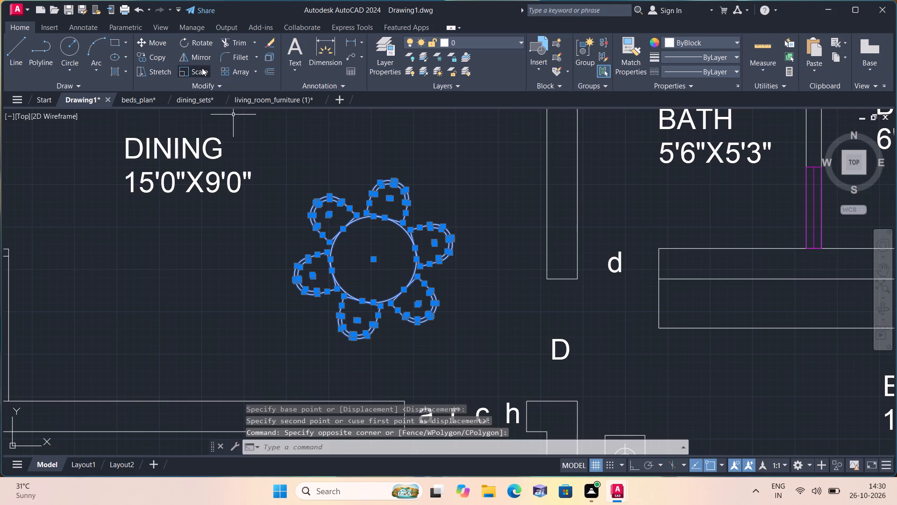
click(364, 249)
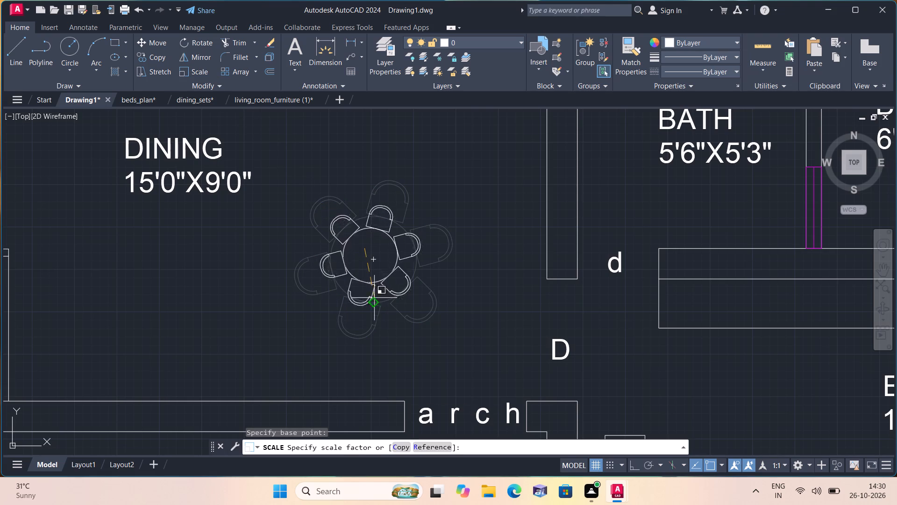
click(403, 346)
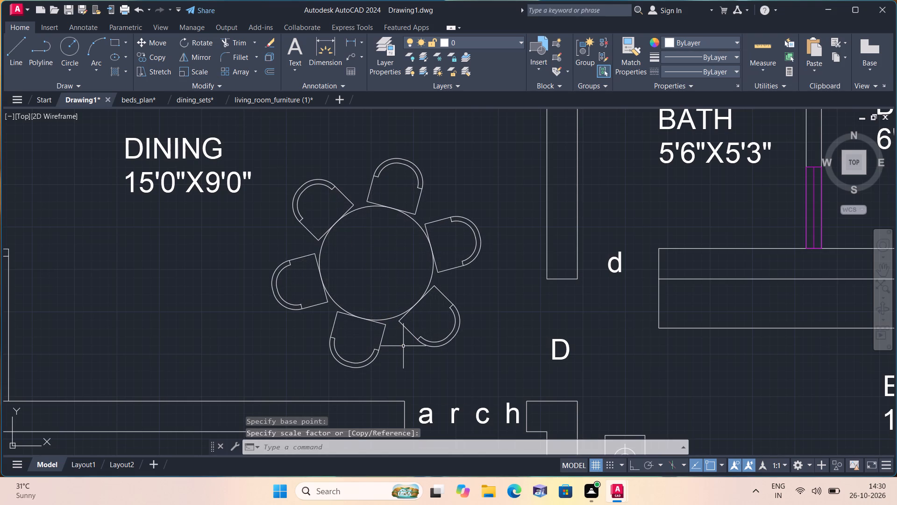
Select the complete dining set with all six chairs and shift it very slightly within the dining room, beside the DINING label.
drag(492, 346, 485, 340)
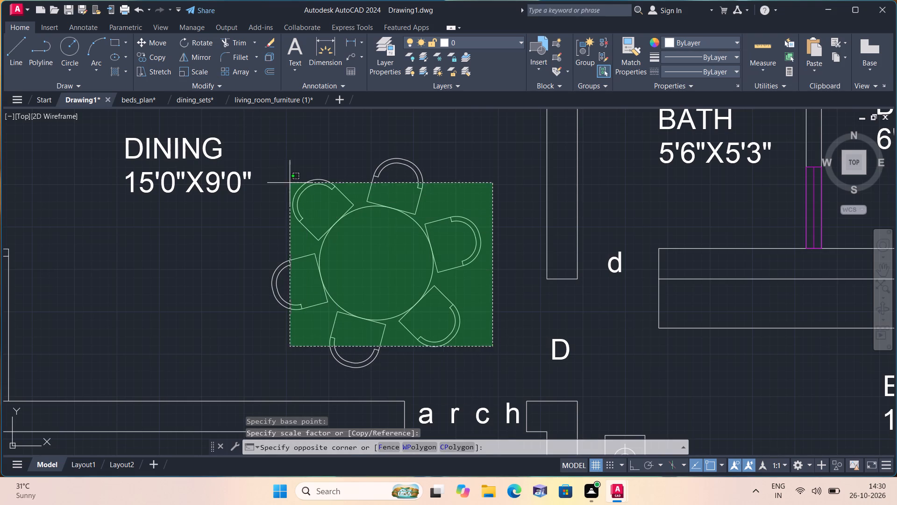
click(261, 160)
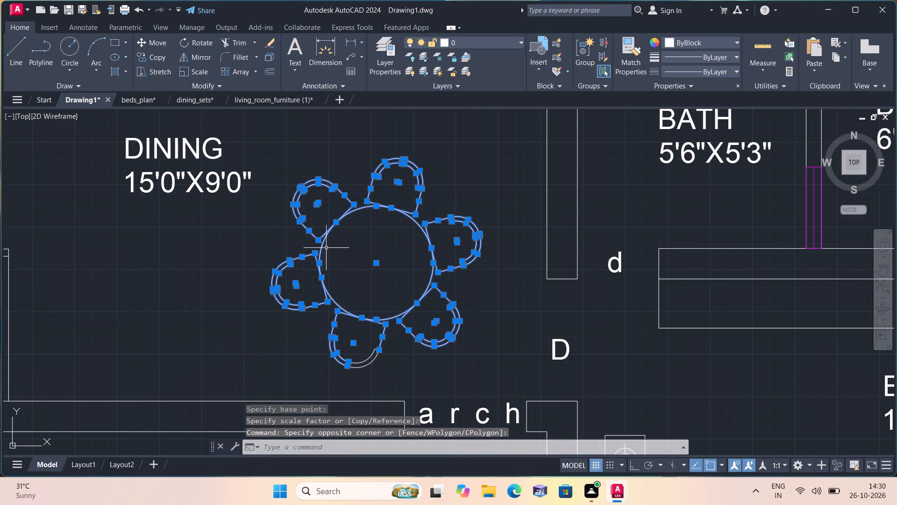
click(413, 370)
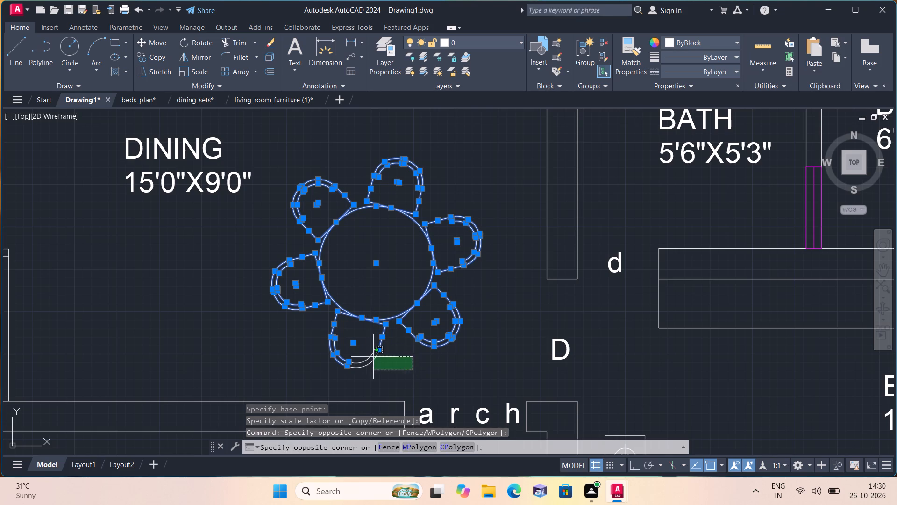
click(335, 339)
click(154, 39)
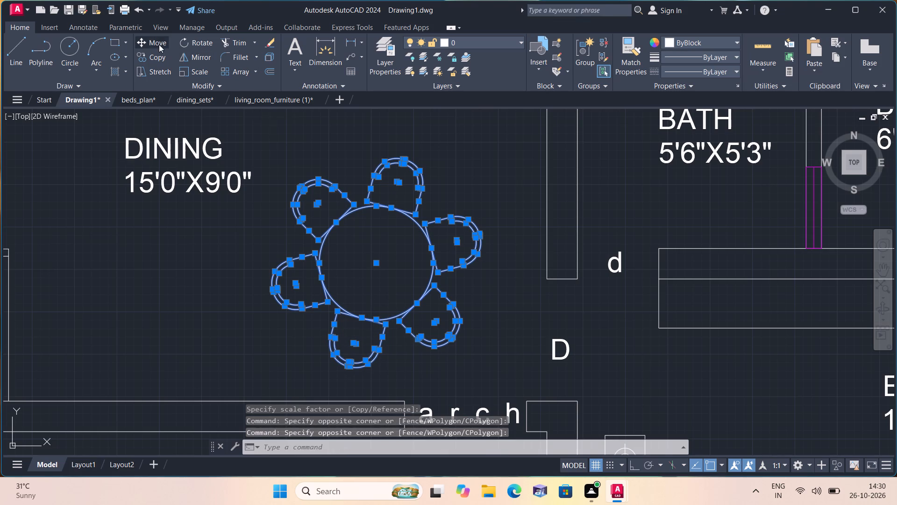
click(379, 281)
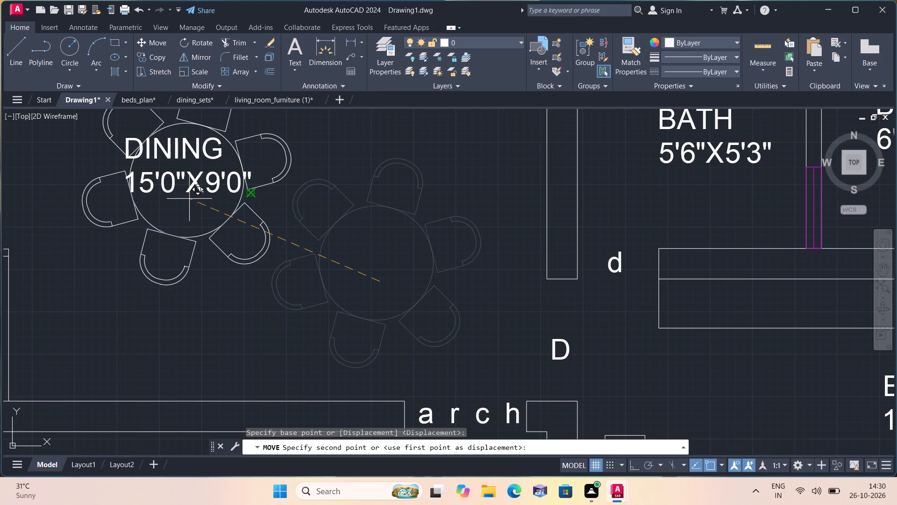
scroll(195, 203, down, 2)
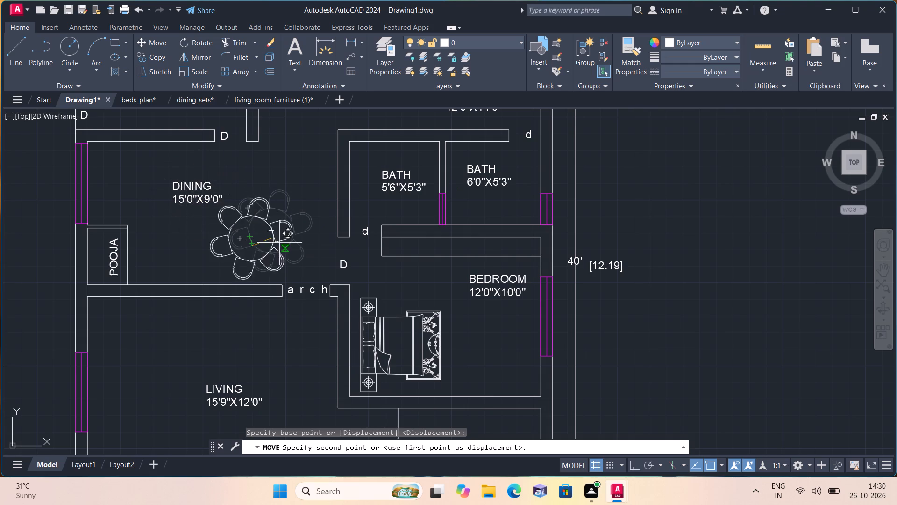
click(275, 237)
scroll(277, 238, up, 2)
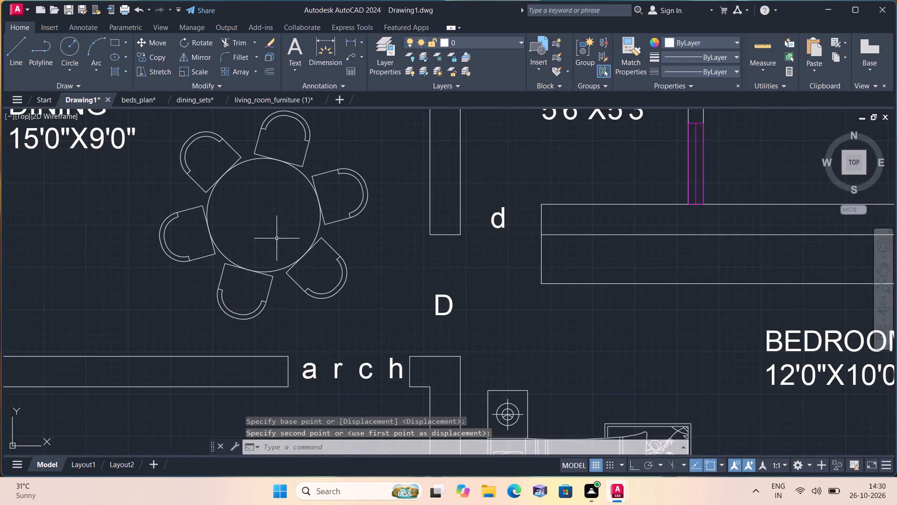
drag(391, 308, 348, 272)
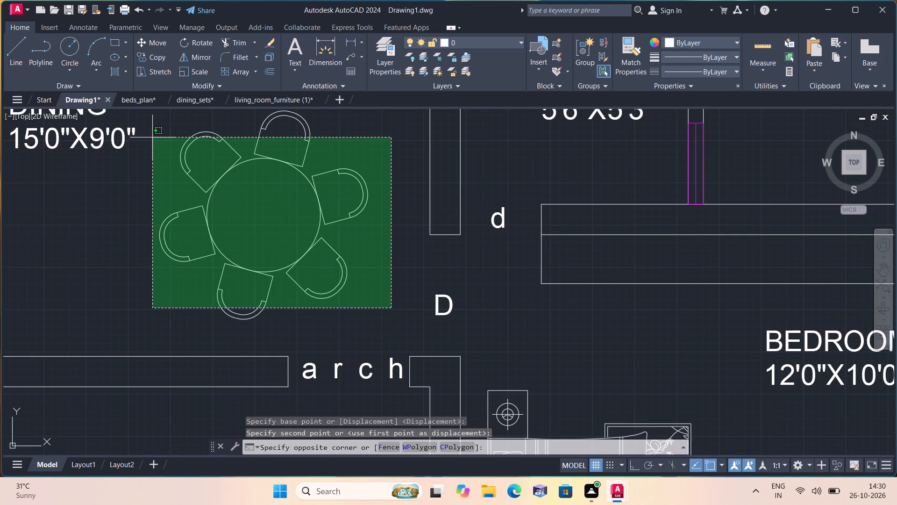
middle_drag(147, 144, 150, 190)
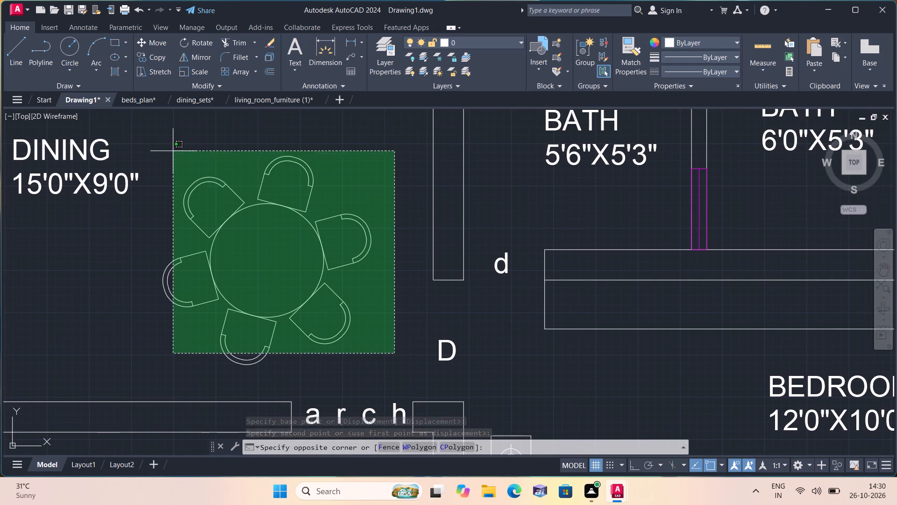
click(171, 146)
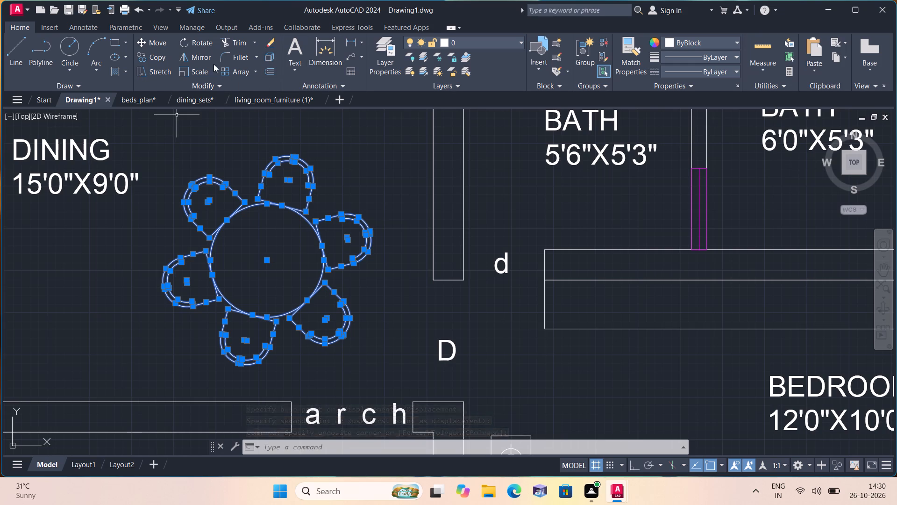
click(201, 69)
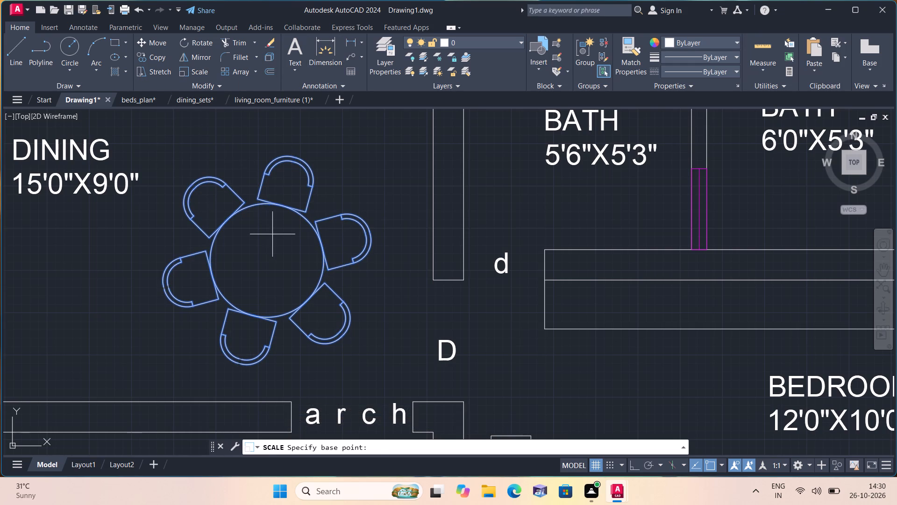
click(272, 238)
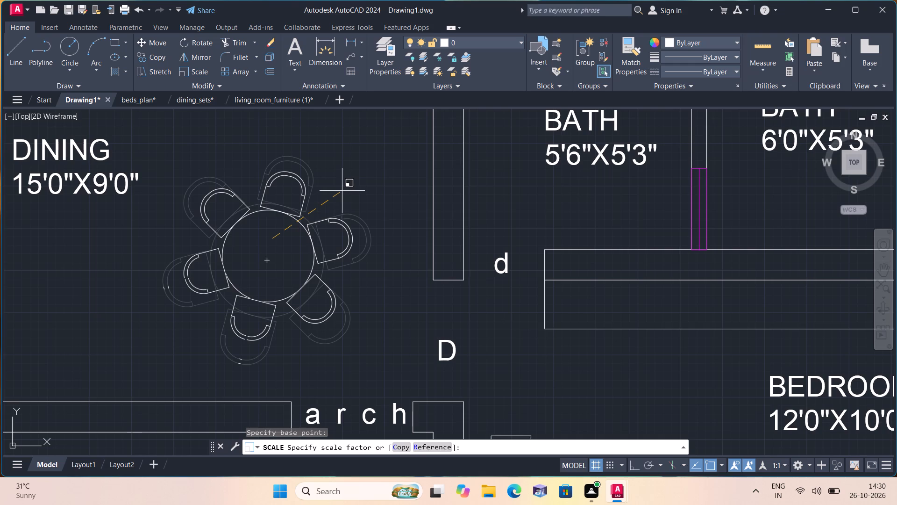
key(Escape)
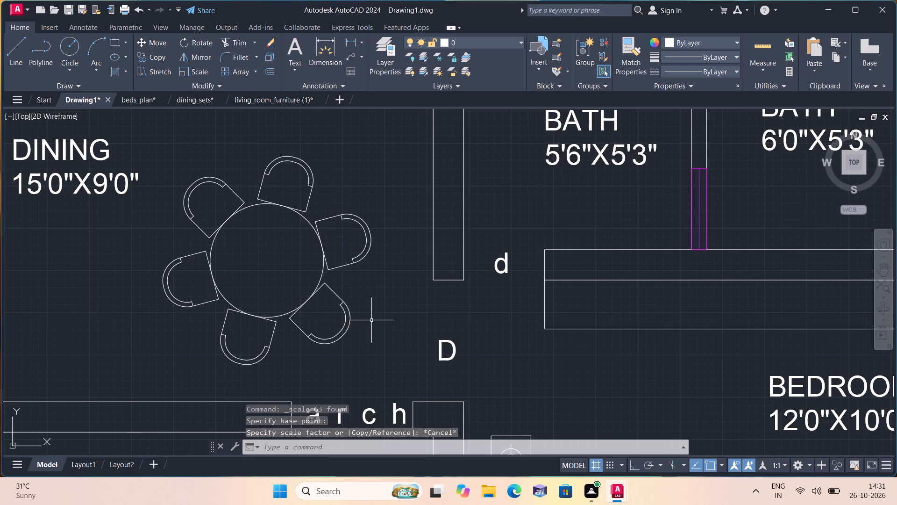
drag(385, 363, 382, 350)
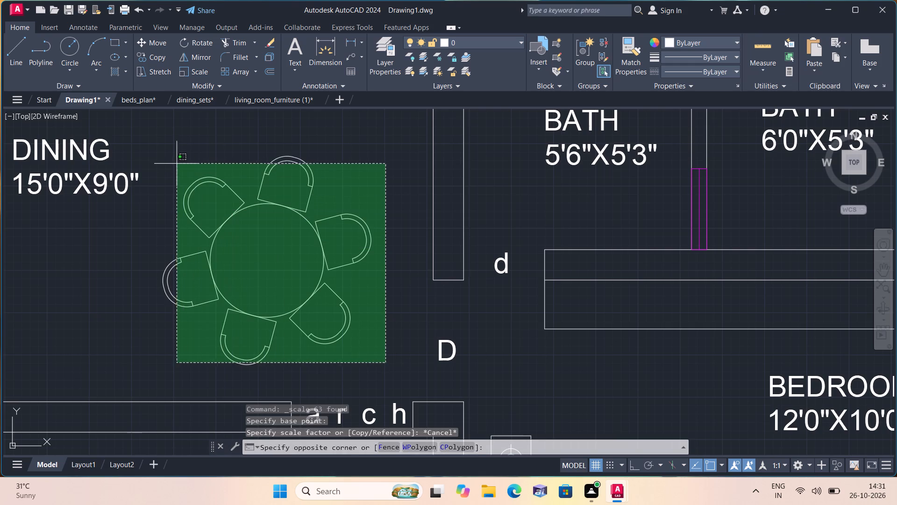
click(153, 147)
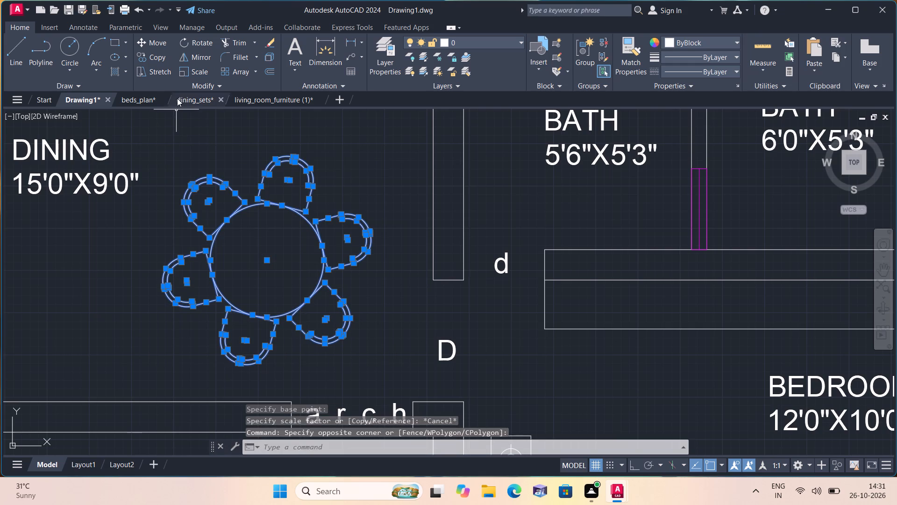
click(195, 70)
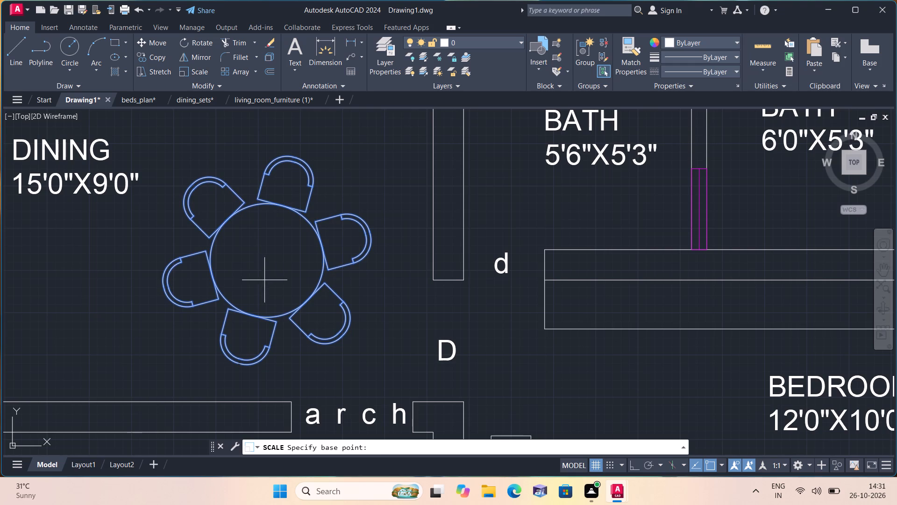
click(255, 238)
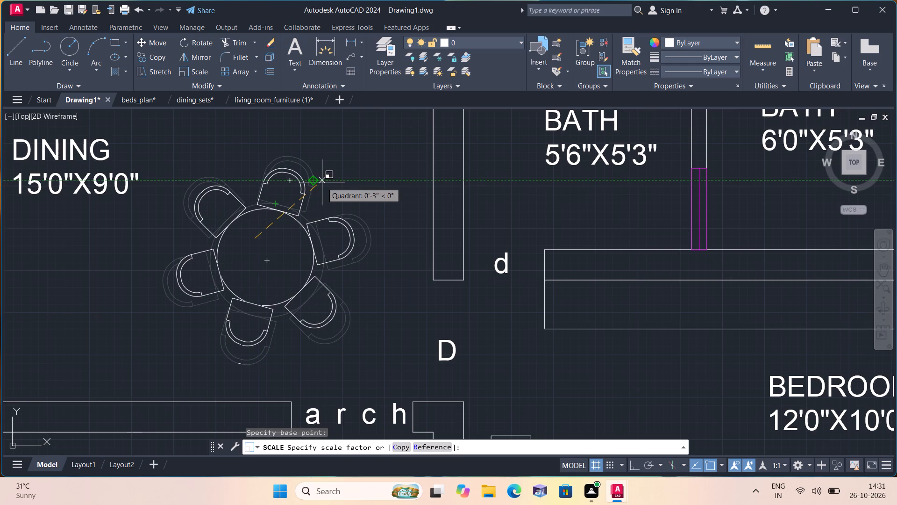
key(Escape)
Select the whole dining set and scale it up to about 1.2 times its size about a point near the tabletop's centre.
click(382, 359)
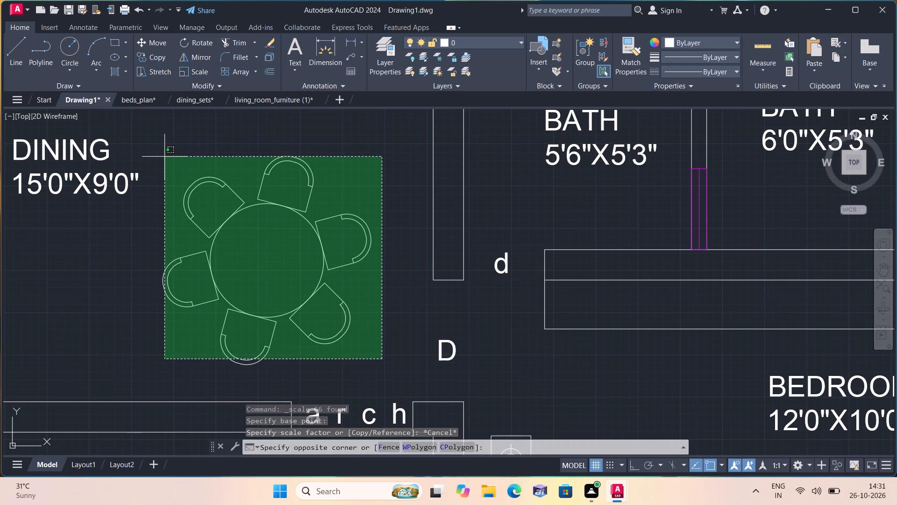
click(158, 145)
click(285, 372)
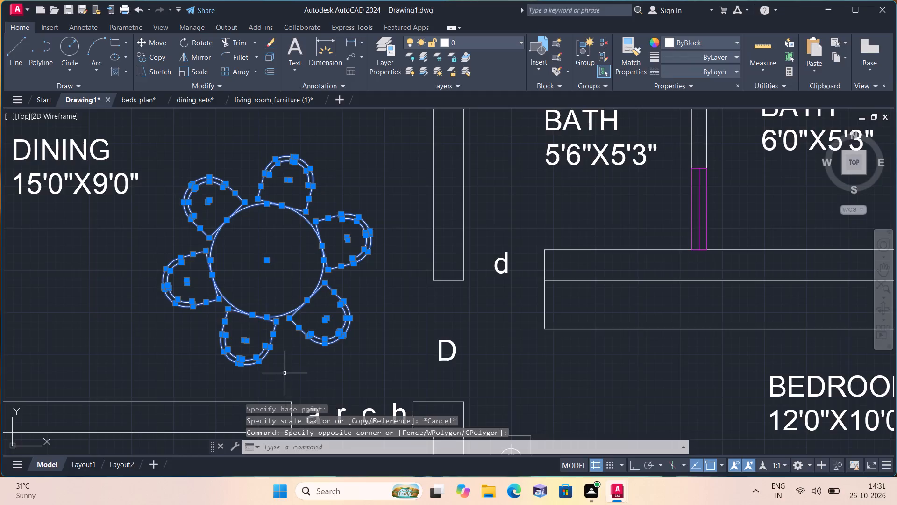
click(195, 311)
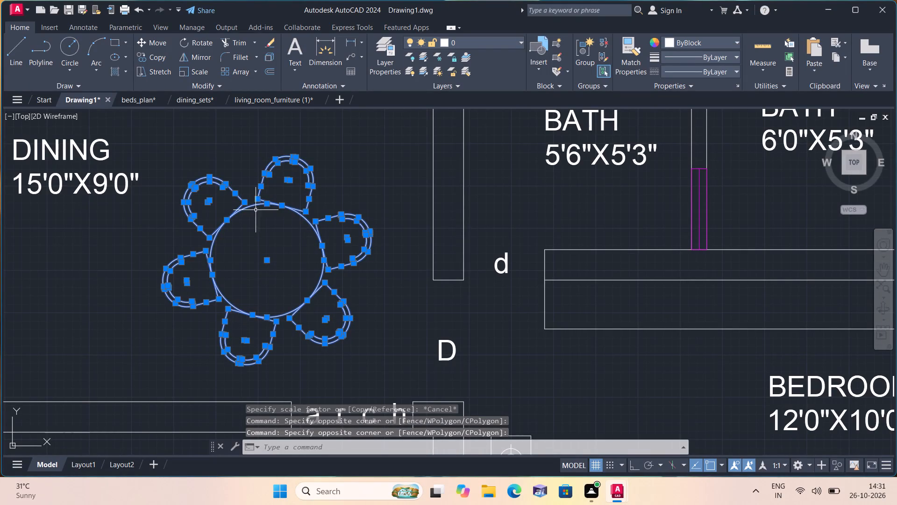
click(194, 69)
click(258, 231)
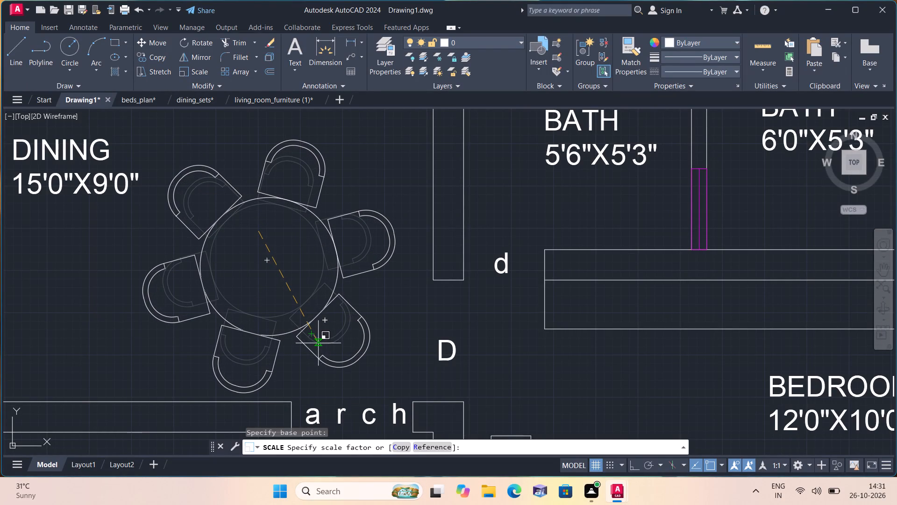
click(318, 343)
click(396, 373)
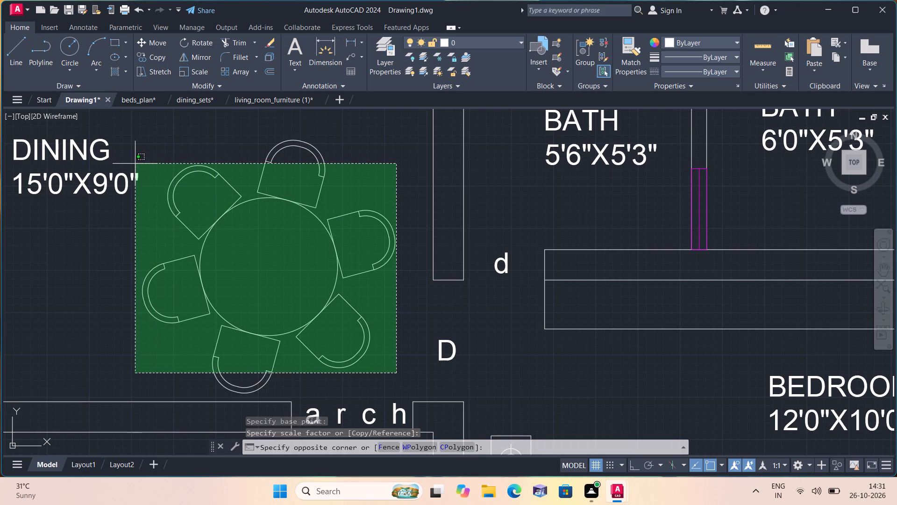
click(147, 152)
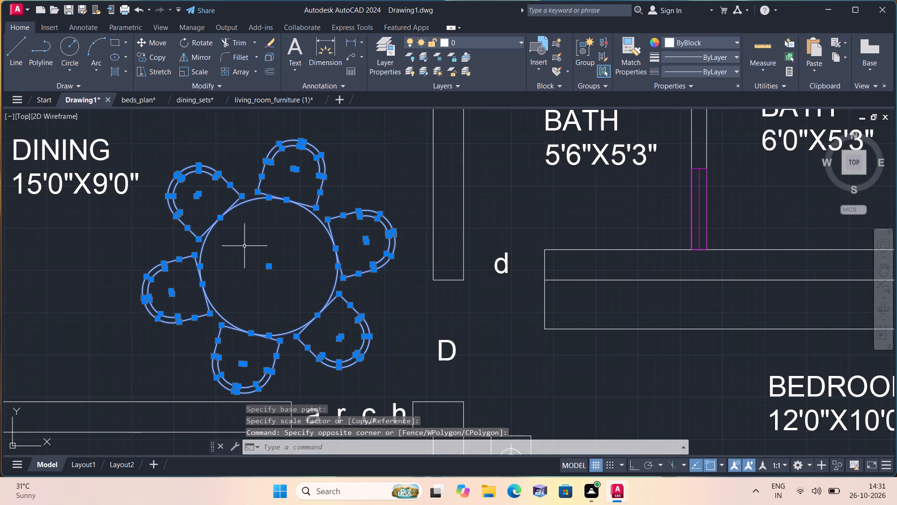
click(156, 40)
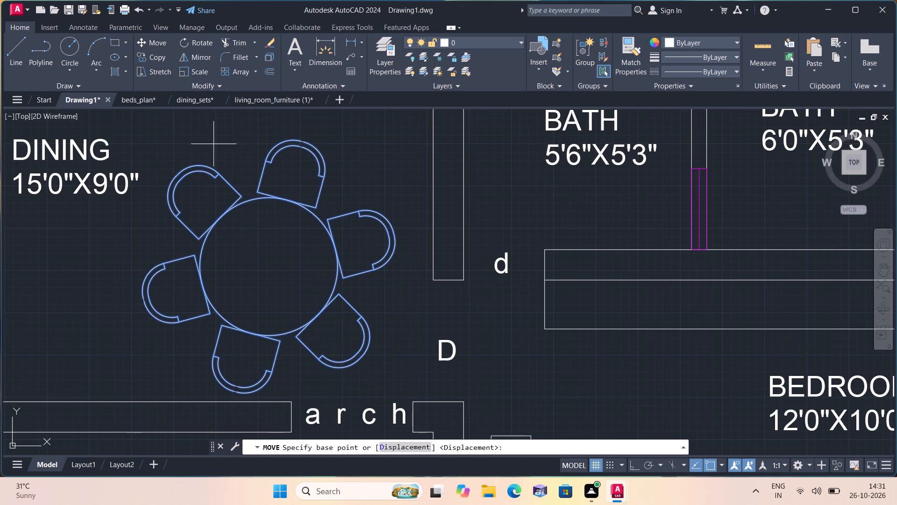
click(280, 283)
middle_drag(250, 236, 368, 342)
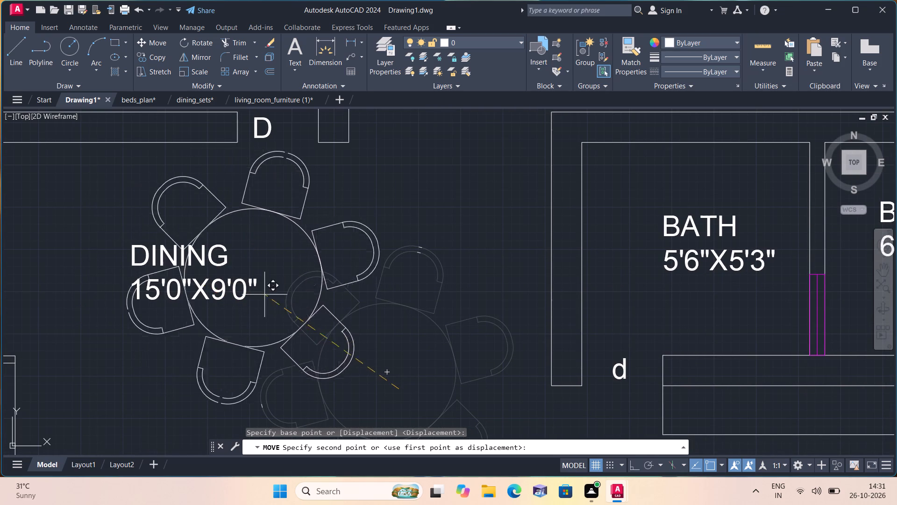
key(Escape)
Select the complete round dining set with all six chairs and move it so the tabletop surrounds the DINING label.
scroll(360, 303, down, 1)
middle_drag(356, 298, 322, 216)
scroll(403, 327, up, 2)
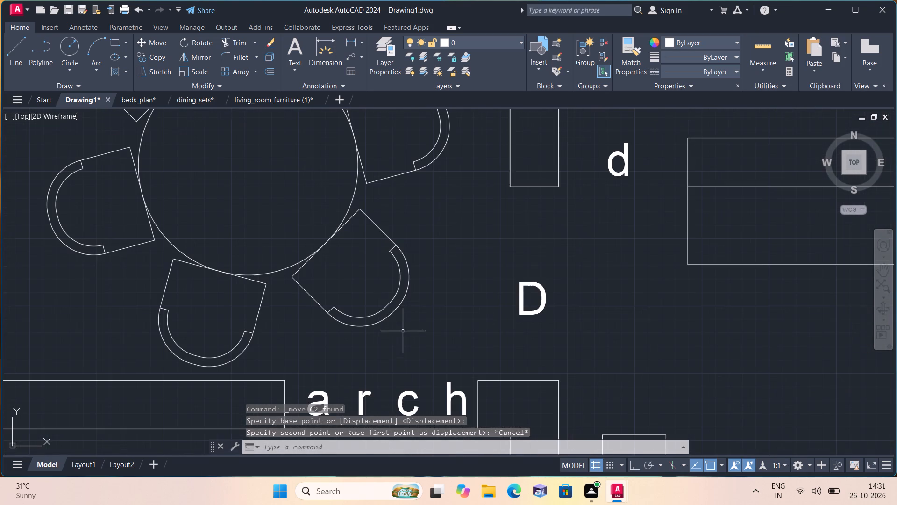
click(436, 335)
click(216, 185)
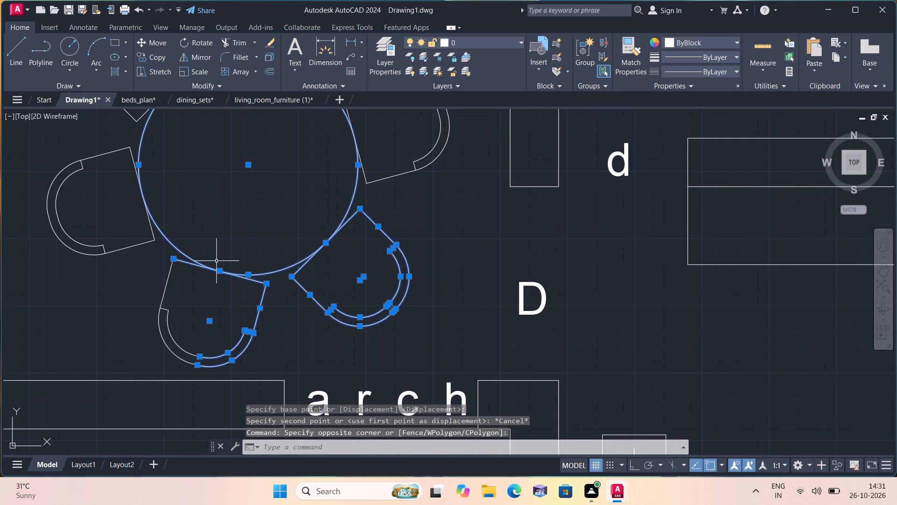
scroll(225, 329, up, 2)
drag(309, 398, 304, 391)
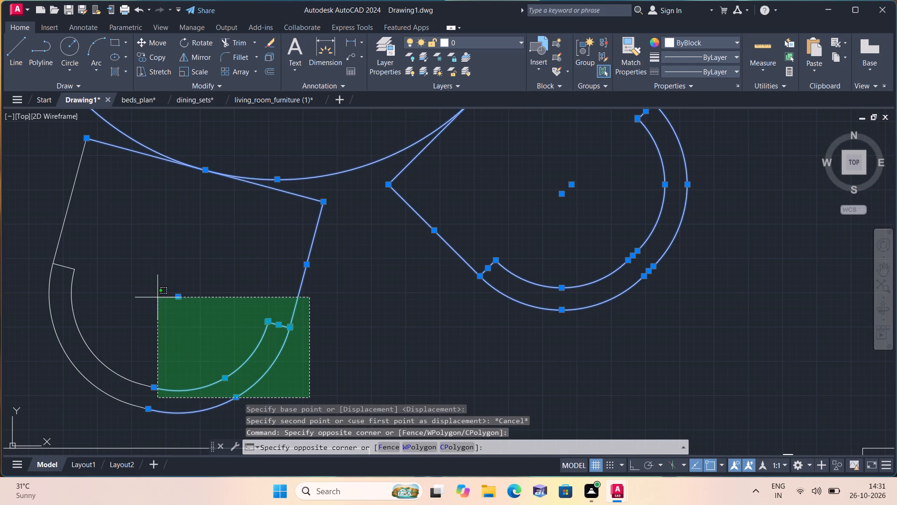
click(40, 250)
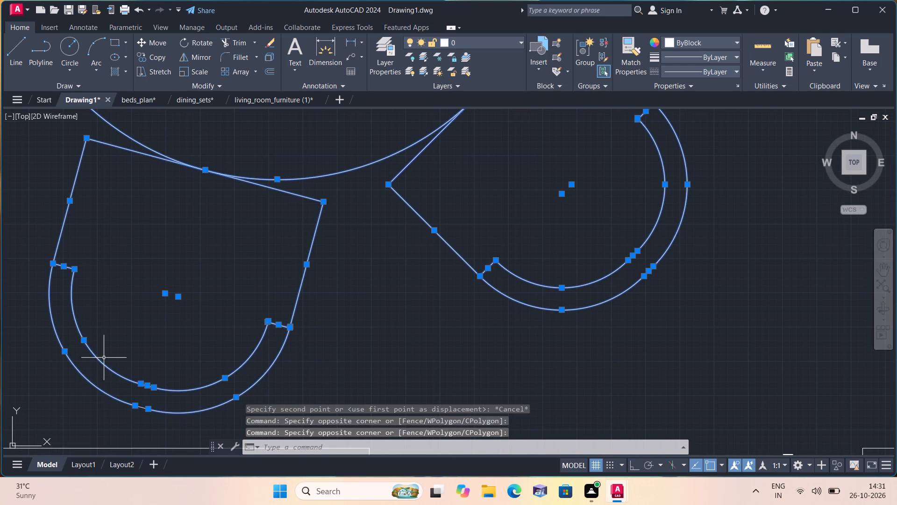
click(173, 435)
click(111, 346)
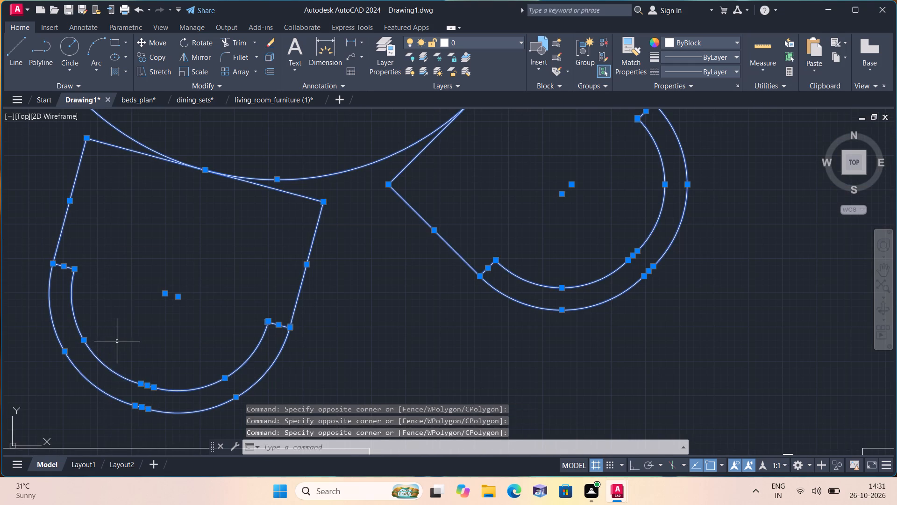
scroll(120, 315, down, 2)
middle_drag(120, 314, 233, 418)
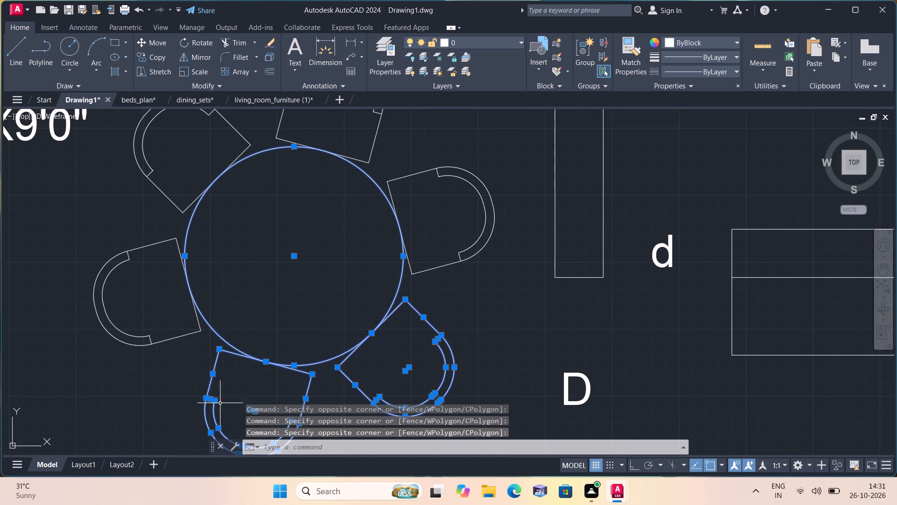
click(199, 363)
click(64, 238)
middle_drag(236, 247, 240, 306)
click(499, 299)
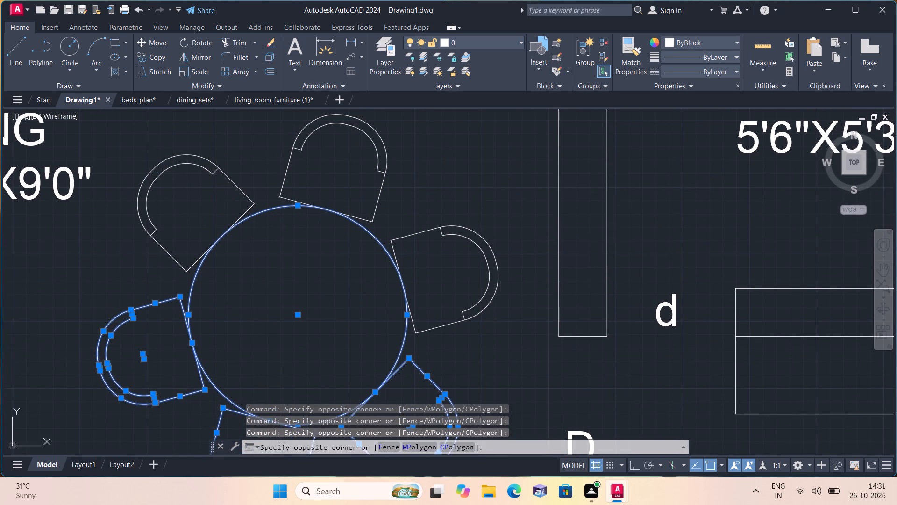
click(348, 185)
middle_drag(344, 190, 376, 237)
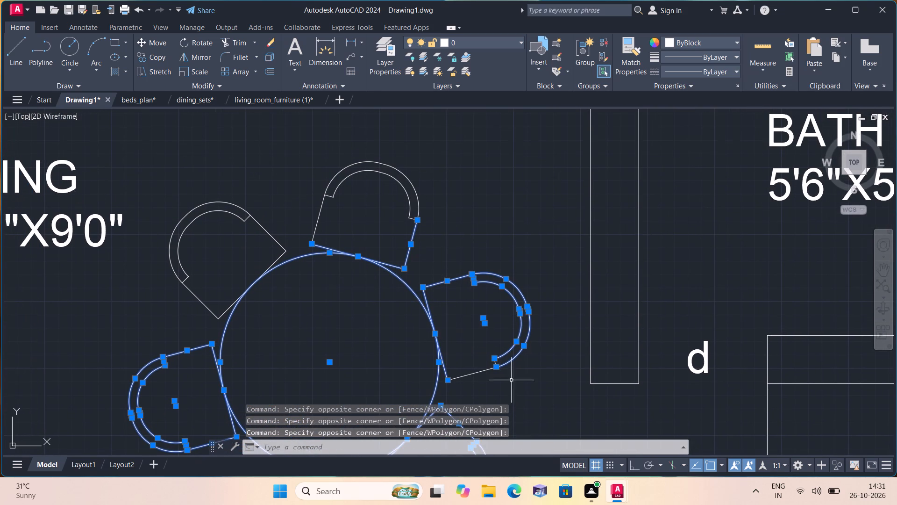
drag(523, 389, 520, 383)
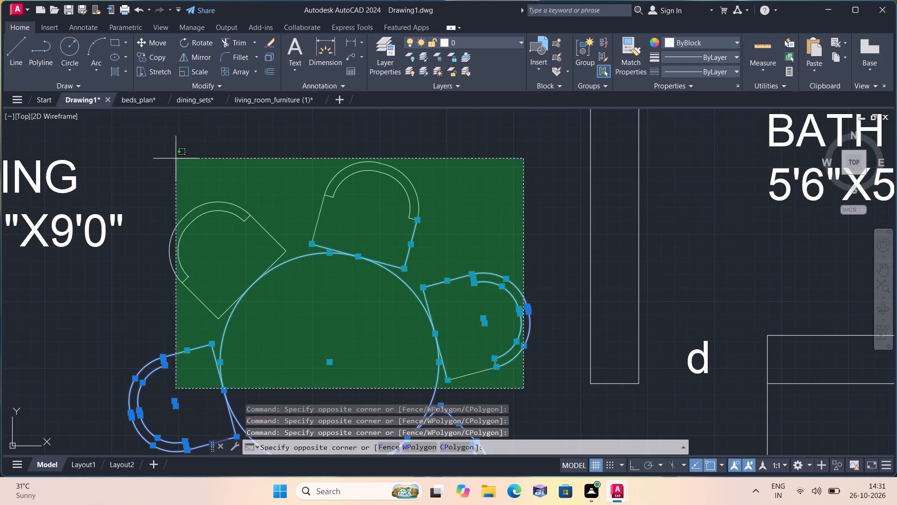
click(159, 154)
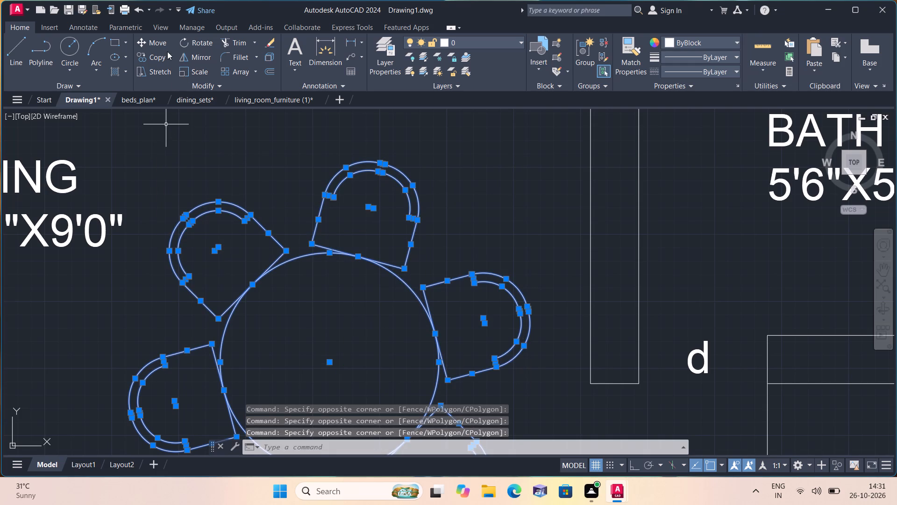
click(149, 42)
click(351, 385)
scroll(306, 347, down, 2)
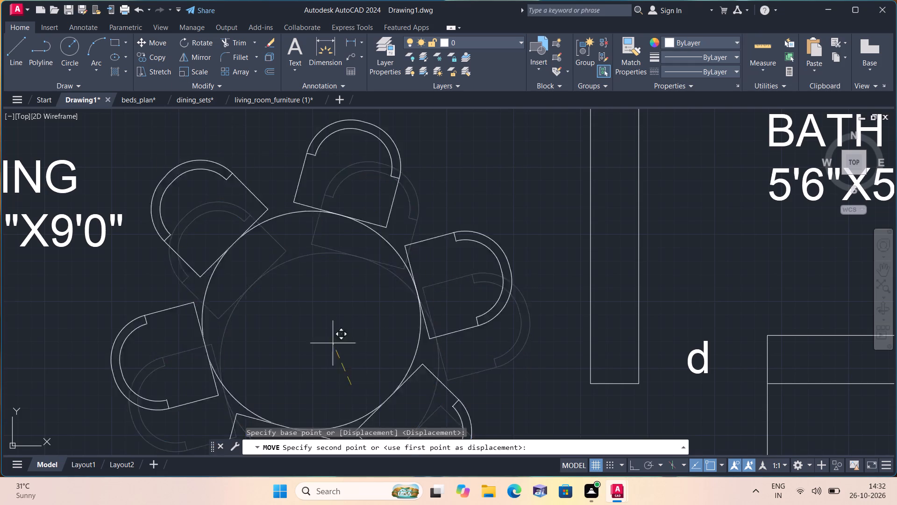
scroll(303, 347, down, 1)
middle_drag(276, 298, 348, 301)
scroll(323, 317, up, 2)
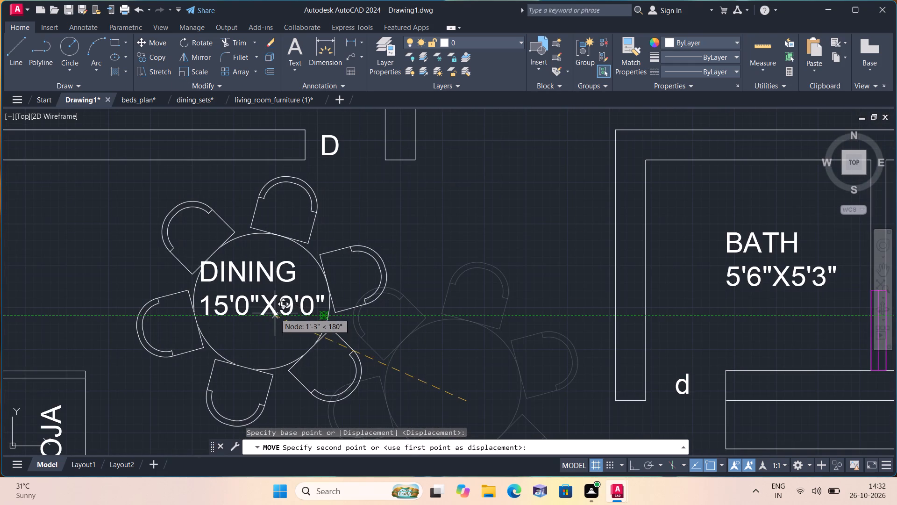
click(271, 309)
Select the oversized two-seater sofa outside the plan and scale it down to a small fraction of its size about its seat divider.
scroll(309, 311, down, 3)
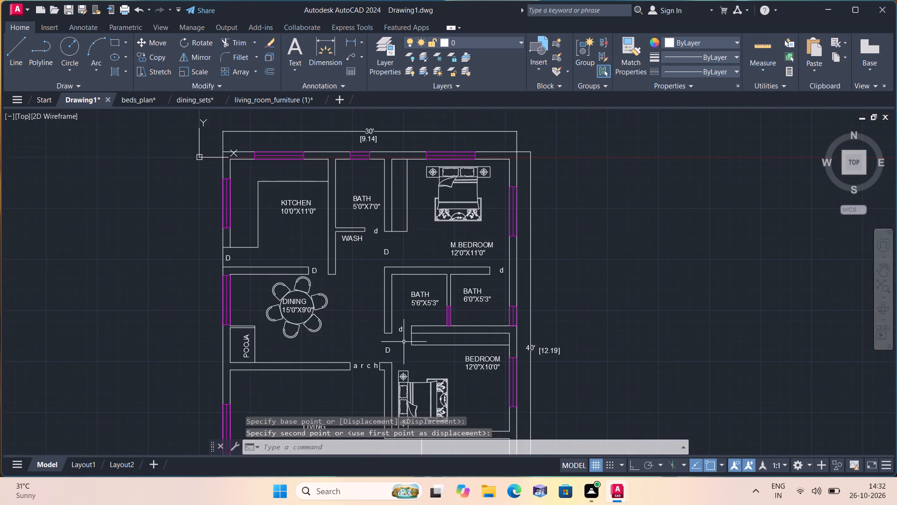
middle_drag(471, 335, 348, 287)
scroll(349, 287, down, 3)
middle_drag(476, 327, 392, 286)
scroll(420, 298, down, 1)
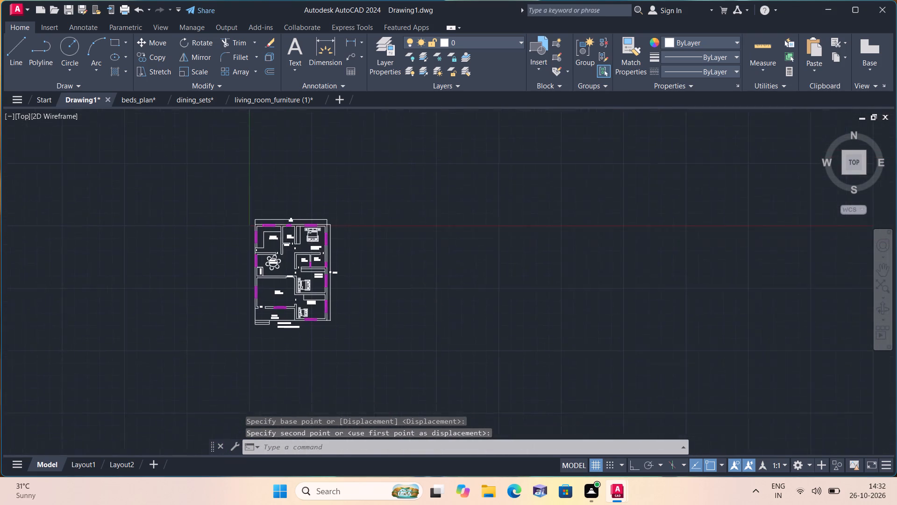
middle_drag(392, 286, 367, 283)
scroll(367, 283, down, 2)
middle_drag(414, 278, 347, 340)
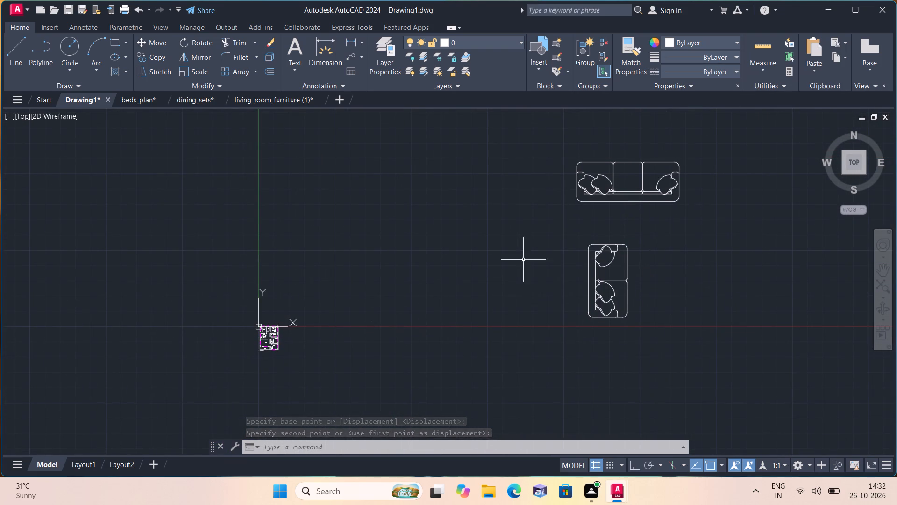
click(550, 221)
click(653, 354)
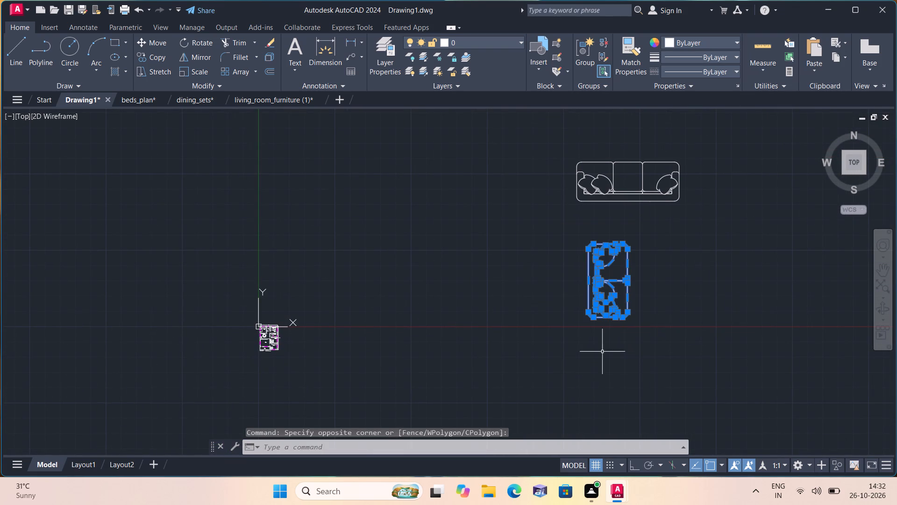
click(197, 67)
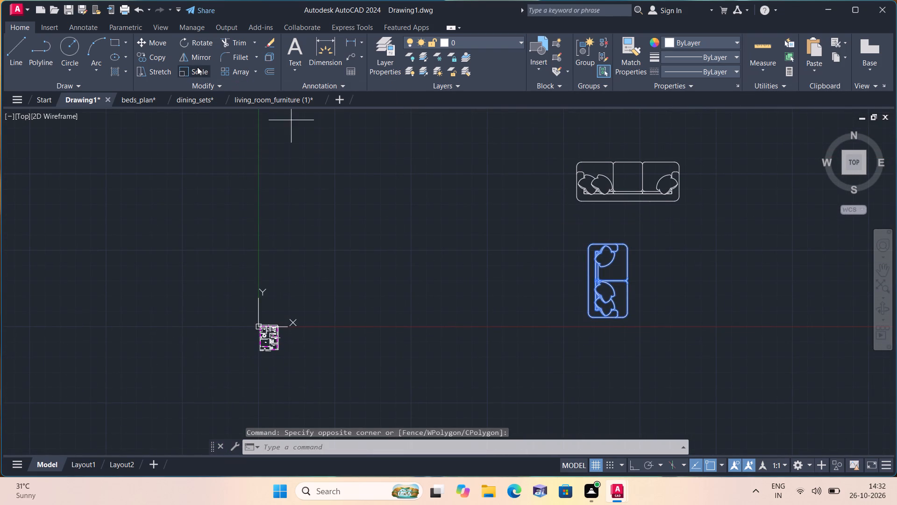
scroll(602, 279, up, 6)
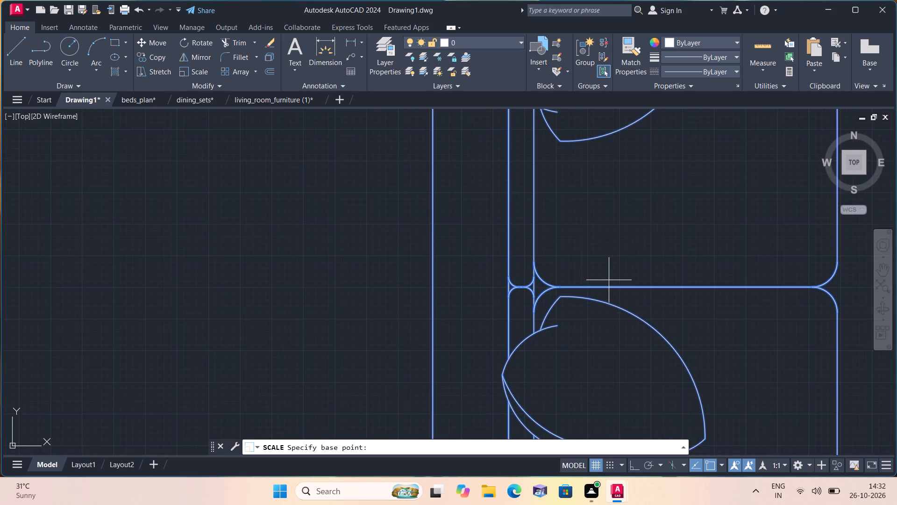
click(609, 279)
click(609, 274)
Move the shrunken two-seater sofa into the LIVING room, beside the window in the outer wall.
click(645, 315)
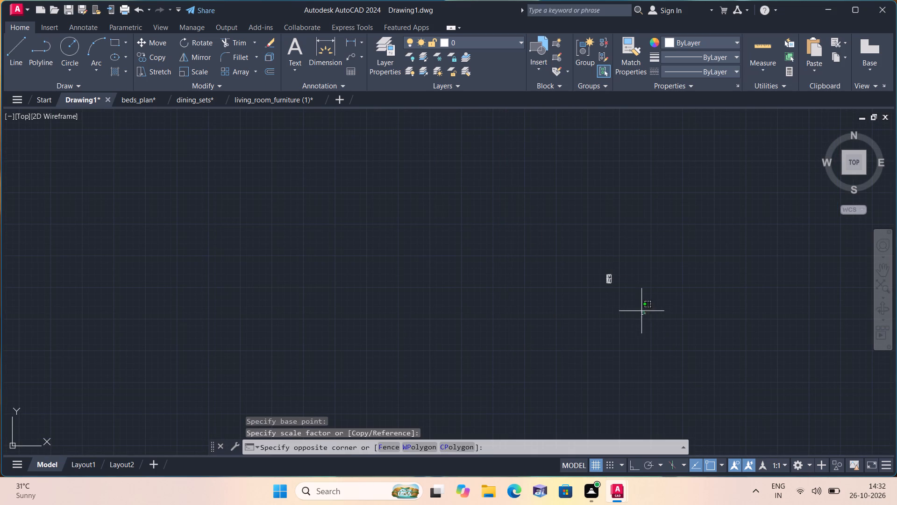
click(570, 259)
click(157, 39)
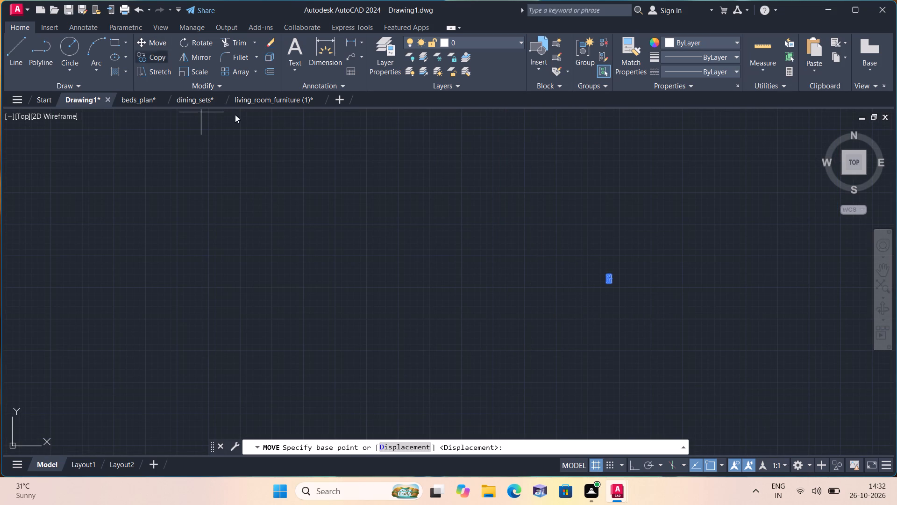
click(615, 274)
scroll(543, 289, down, 1)
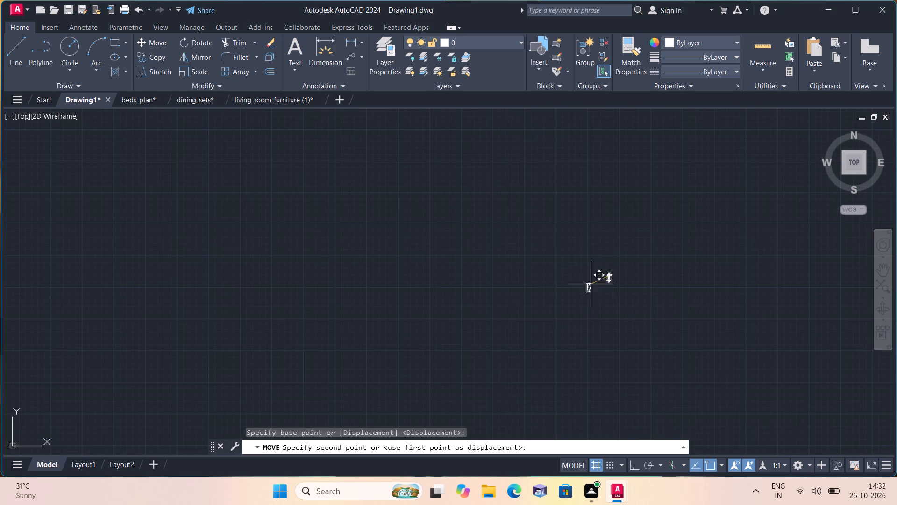
scroll(519, 293, down, 2)
scroll(300, 329, down, 1)
middle_drag(300, 329, 515, 249)
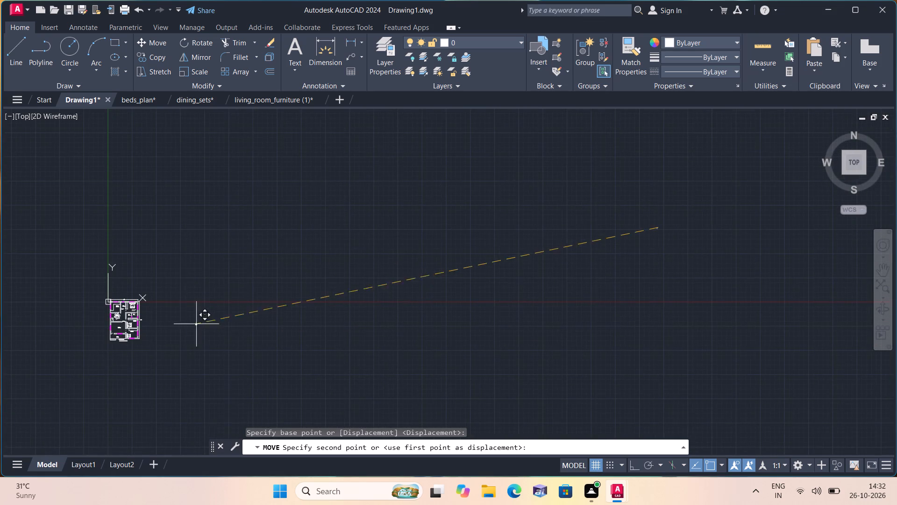
scroll(109, 349, up, 2)
scroll(102, 310, up, 3)
scroll(170, 256, up, 3)
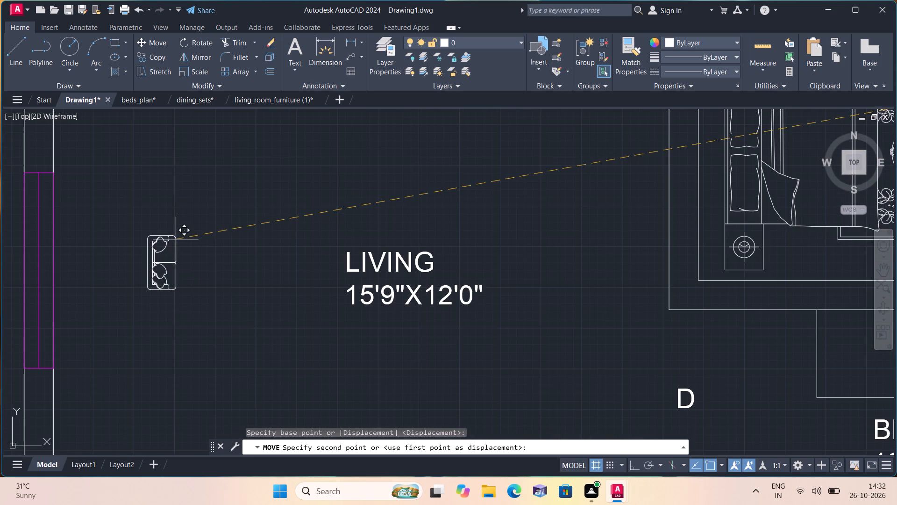
middle_drag(176, 239, 214, 200)
scroll(226, 193, down, 1)
click(181, 200)
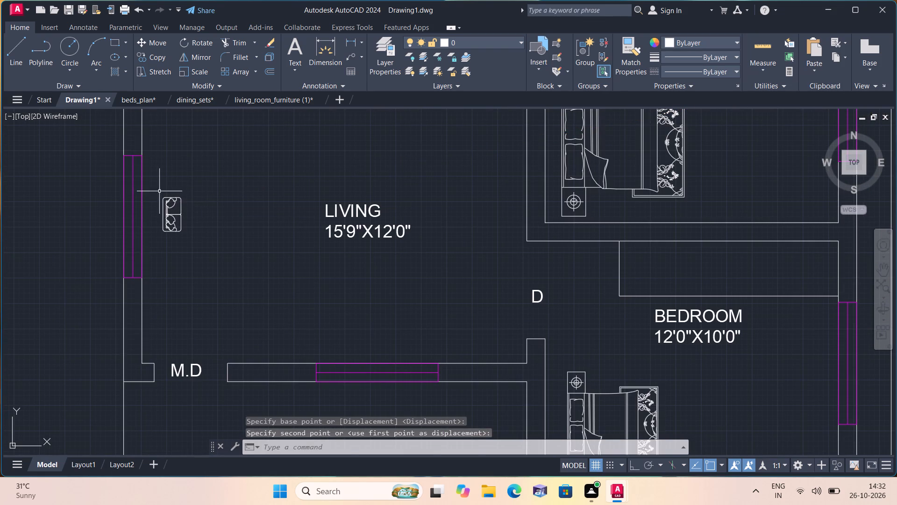
Scale the two-seater sofa in the LIVING room up to about 2.3 times its size about a point near its centre.
drag(154, 186, 156, 194)
click(211, 274)
click(200, 69)
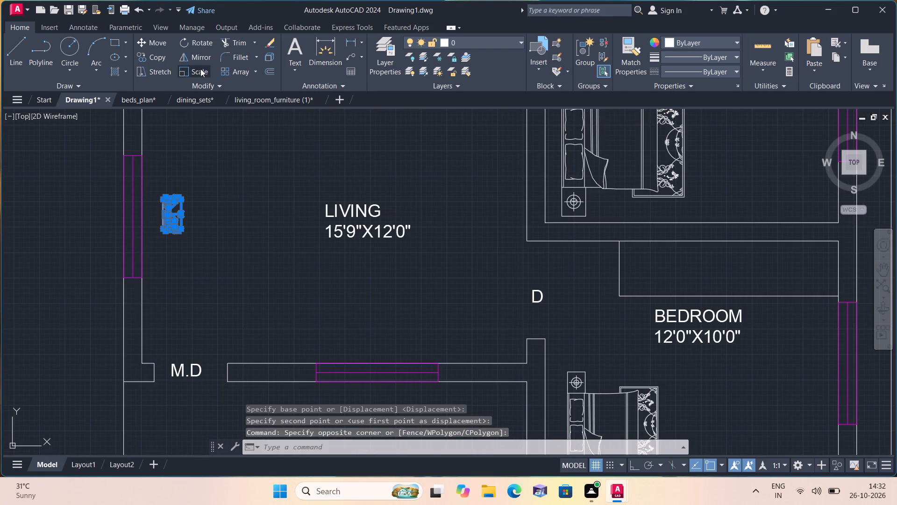
click(173, 211)
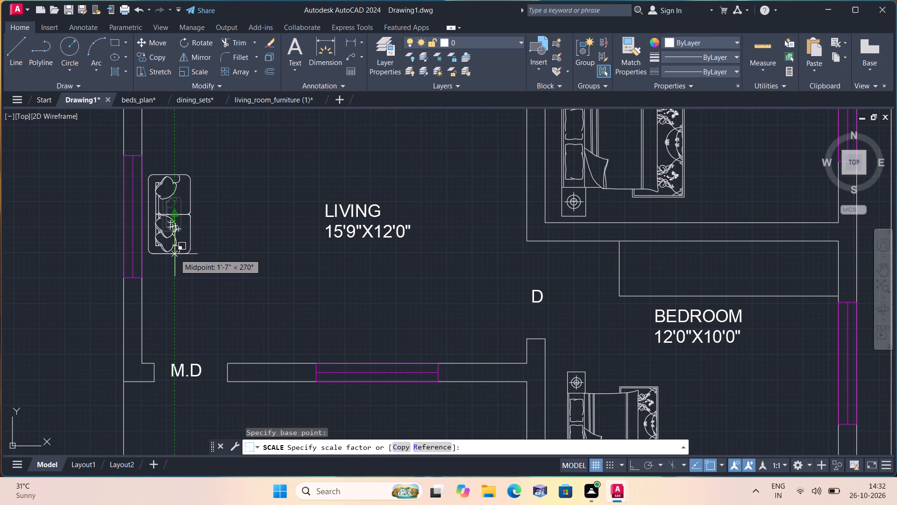
click(175, 256)
Select the three-seater sofa outside the plan and scale it down to about a quarter of its size about its middle seat.
scroll(221, 270, down, 2)
middle_drag(294, 266, 252, 293)
scroll(292, 265, down, 1)
scroll(252, 293, down, 4)
scroll(341, 273, down, 1)
middle_drag(341, 273, 260, 301)
scroll(265, 299, down, 1)
click(349, 176)
click(544, 256)
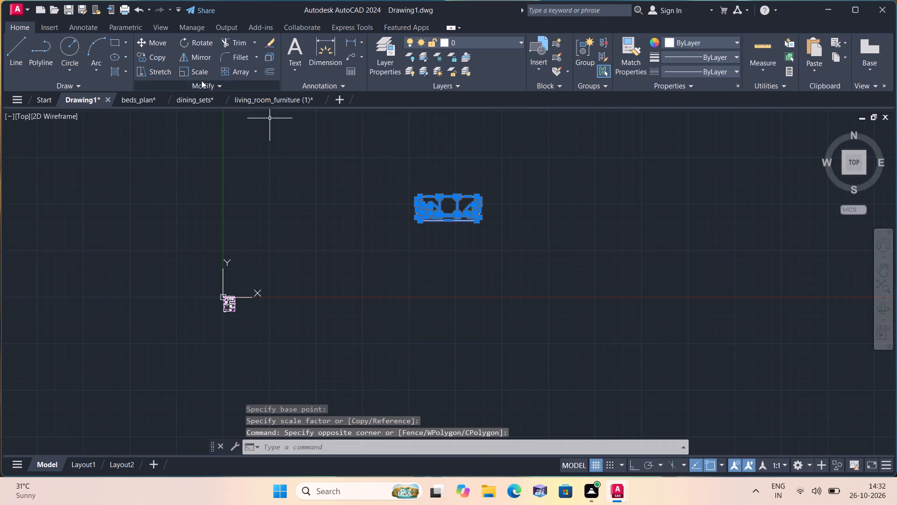
click(199, 70)
scroll(461, 208, up, 2)
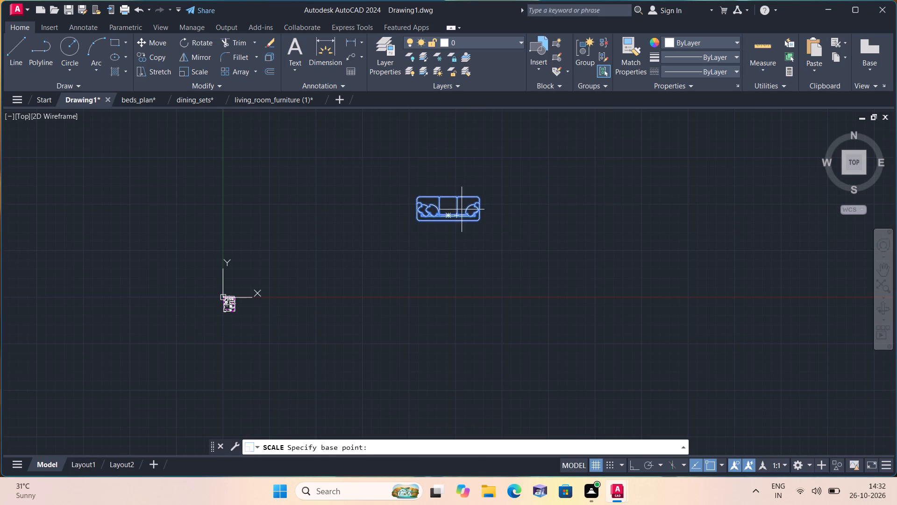
click(451, 204)
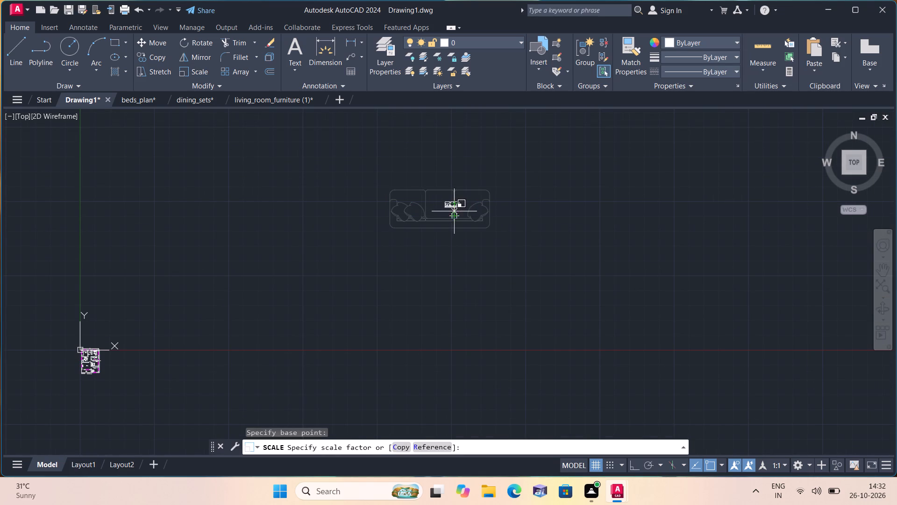
click(454, 211)
Move the reduced three-seater sofa close to the floor plan, outside the LIVING room's window wall.
click(477, 222)
click(415, 174)
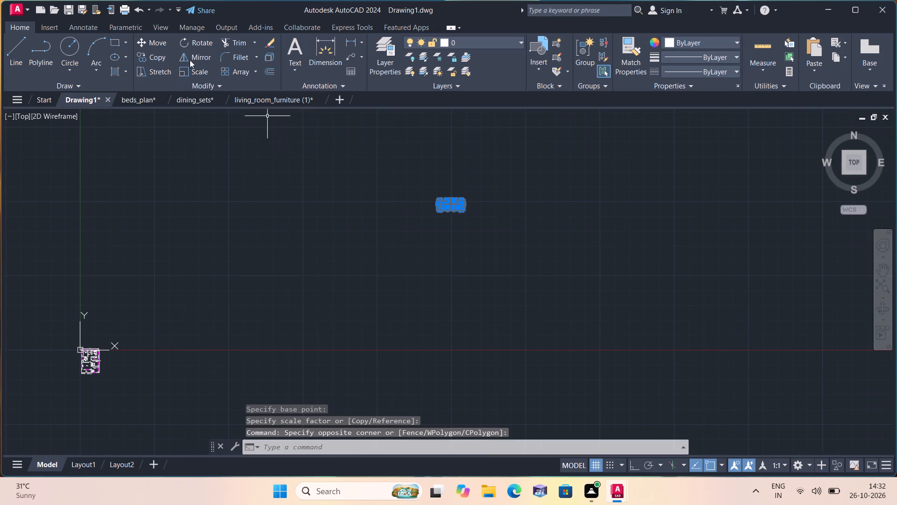
click(153, 42)
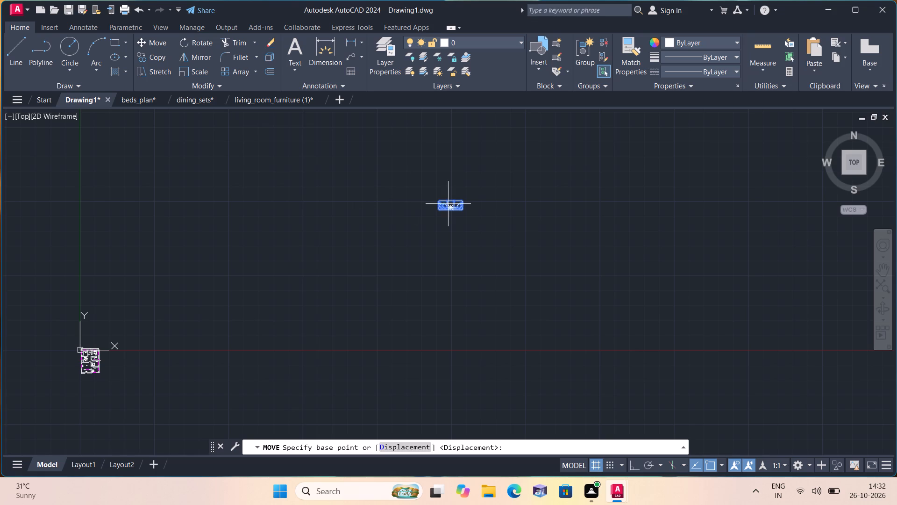
click(453, 206)
scroll(81, 387, up, 4)
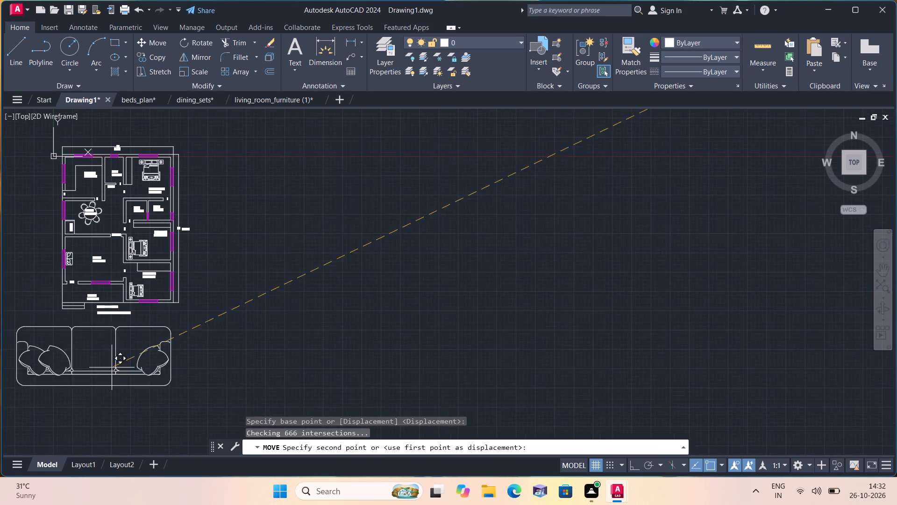
scroll(85, 289, up, 1)
middle_drag(90, 287, 679, 271)
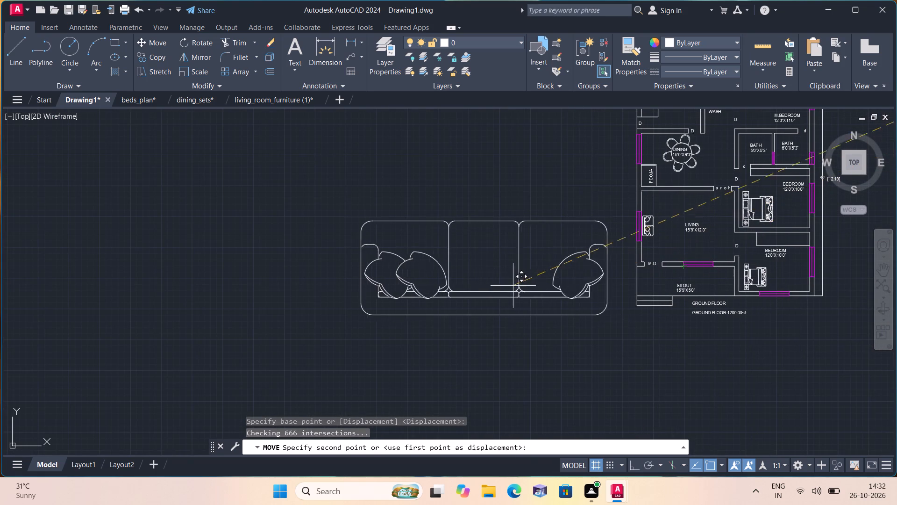
click(488, 284)
Select the three-seater sofa outside the plan and scale it down to about 0.09 of its size about its middle seat.
drag(601, 332, 565, 294)
click(295, 204)
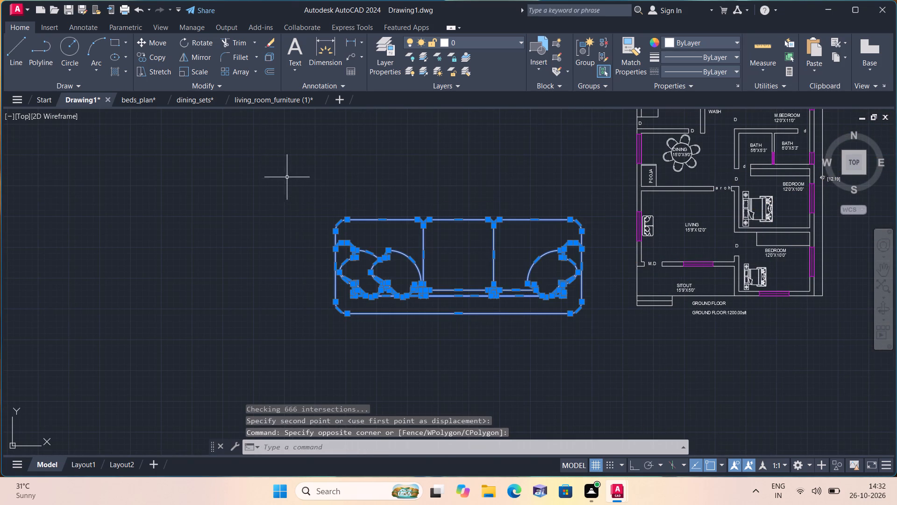
click(198, 71)
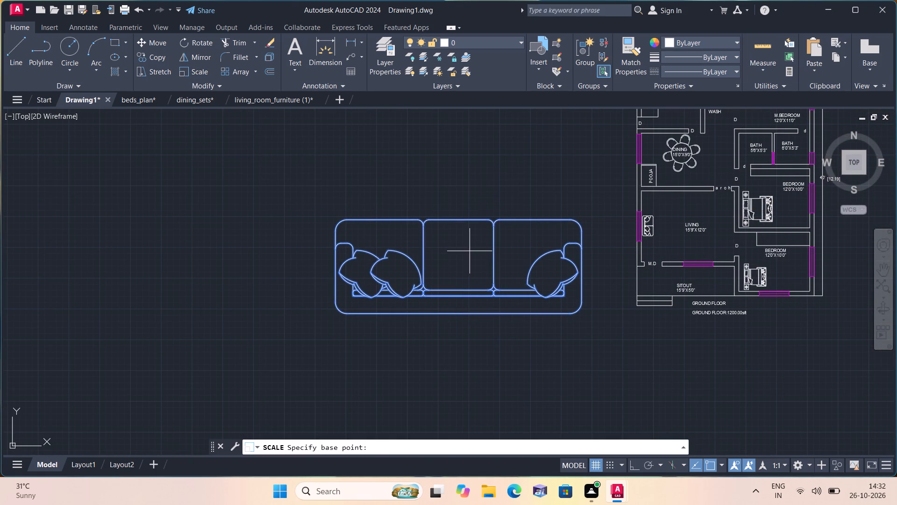
click(470, 251)
click(475, 260)
Move the shrunken three-seater sofa into the LIVING room, beside the window in the wall shared with the SITOUT.
drag(488, 265, 477, 249)
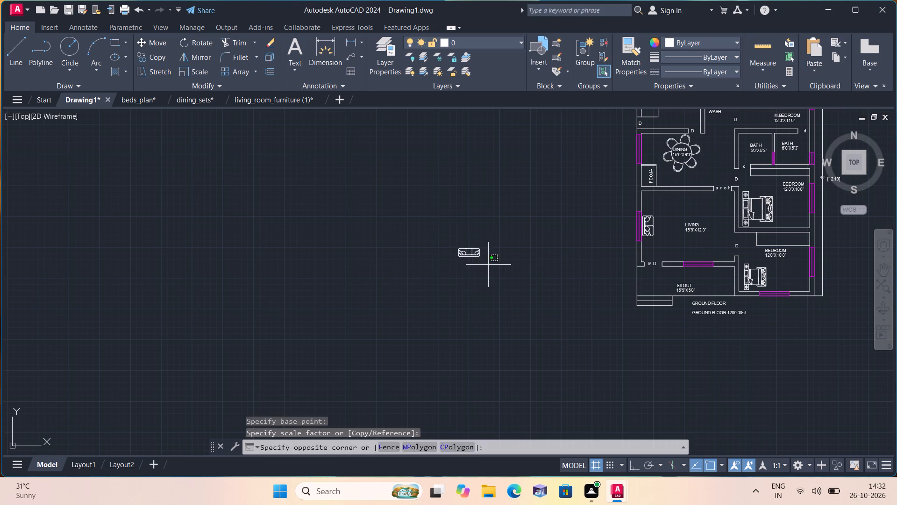
click(434, 224)
click(153, 37)
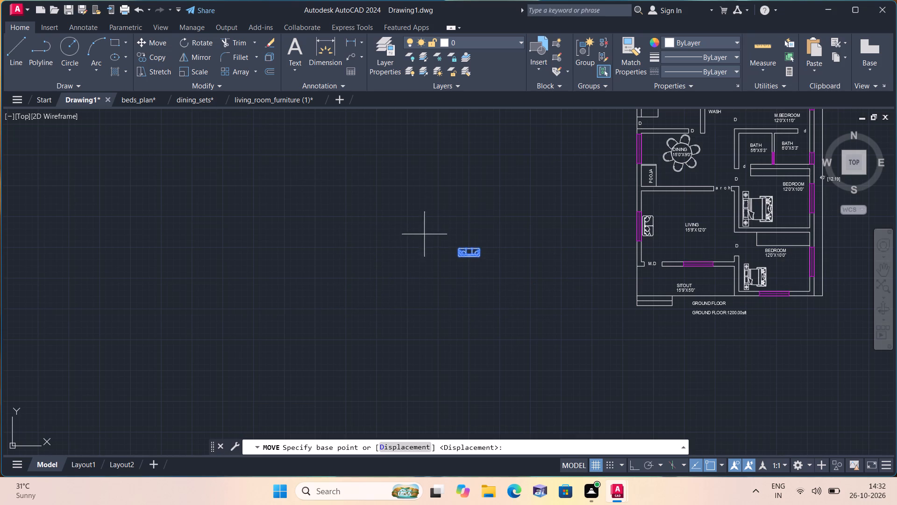
click(478, 248)
scroll(747, 245, up, 2)
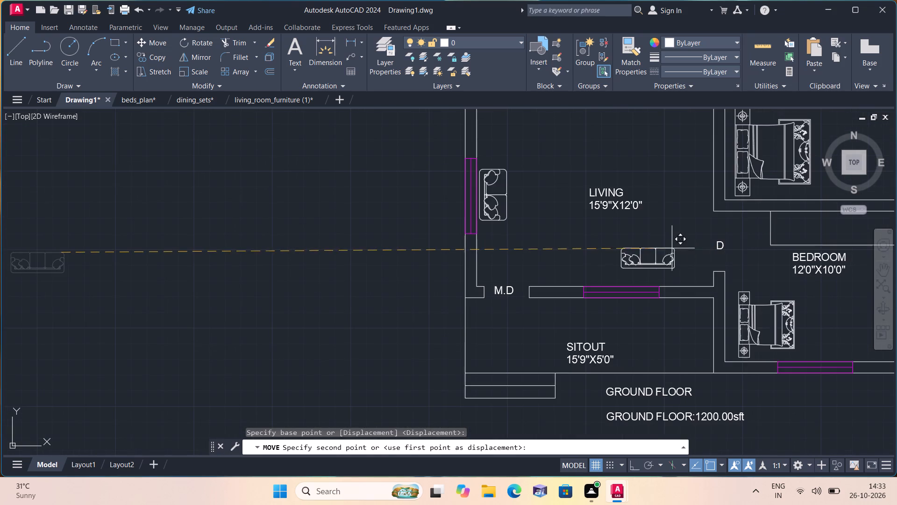
scroll(636, 248, down, 2)
scroll(635, 249, up, 2)
middle_drag(632, 249, 599, 273)
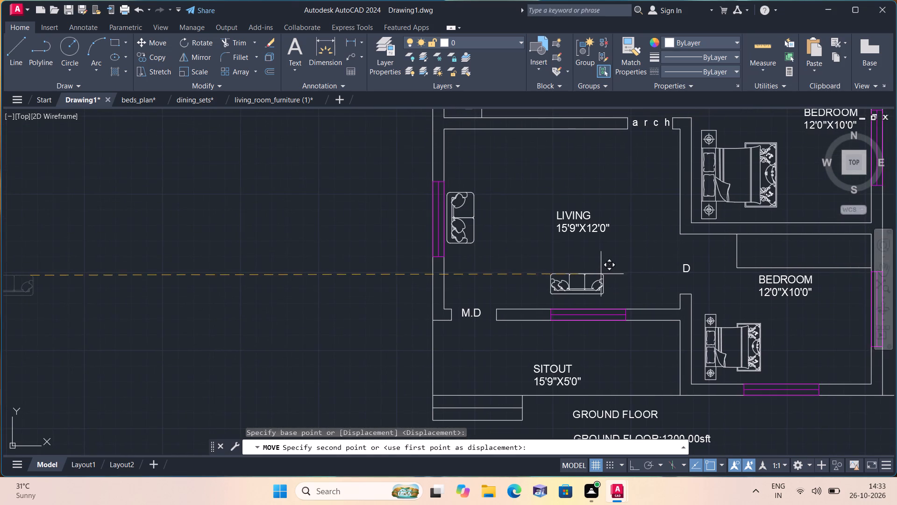
scroll(604, 274, up, 1)
click(604, 271)
Scale the three-seater sofa in the LIVING room up to about 1.85 times its size.
scroll(621, 296, up, 2)
click(626, 321)
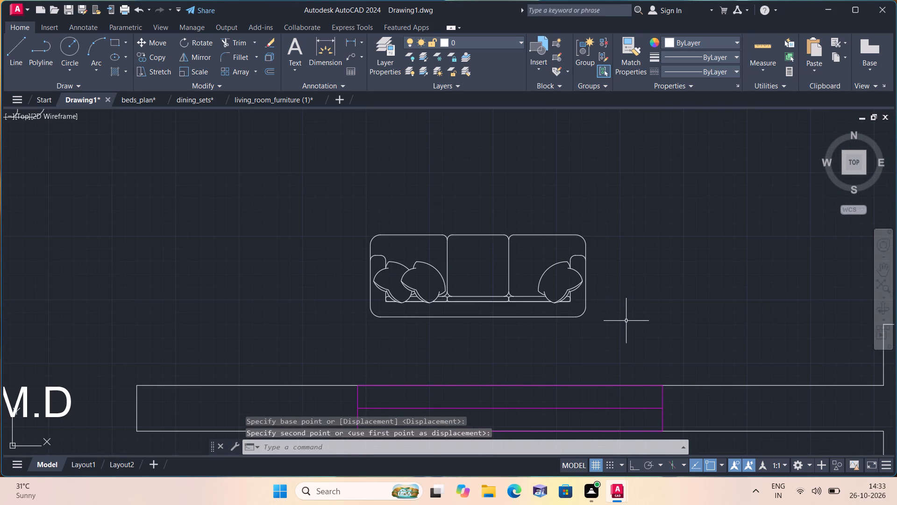
click(334, 195)
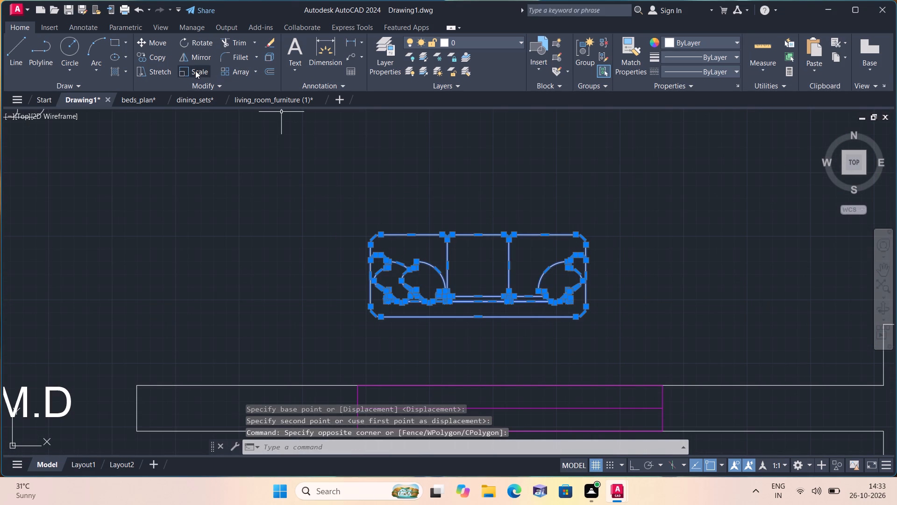
click(195, 70)
scroll(256, 128, down, 2)
click(352, 193)
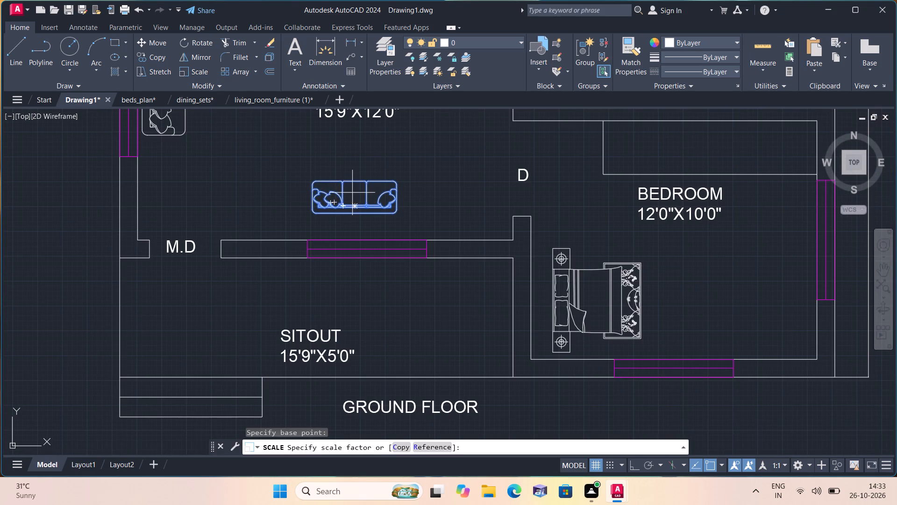
click(420, 234)
Examine the furnished LIVING room and the rest of the ground floor plan for furniture size and placement.
scroll(326, 183, down, 1)
middle_drag(326, 183, 392, 267)
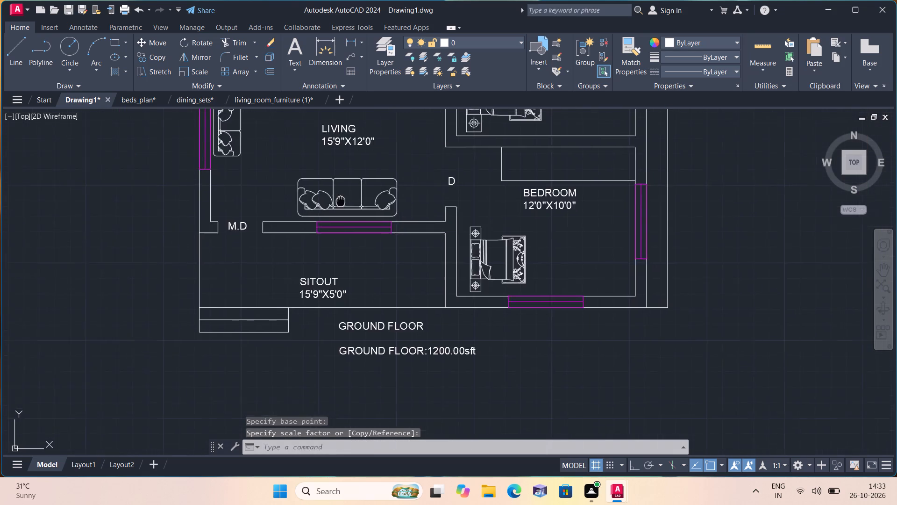
middle_drag(392, 267, 403, 290)
scroll(339, 259, up, 2)
scroll(335, 252, down, 2)
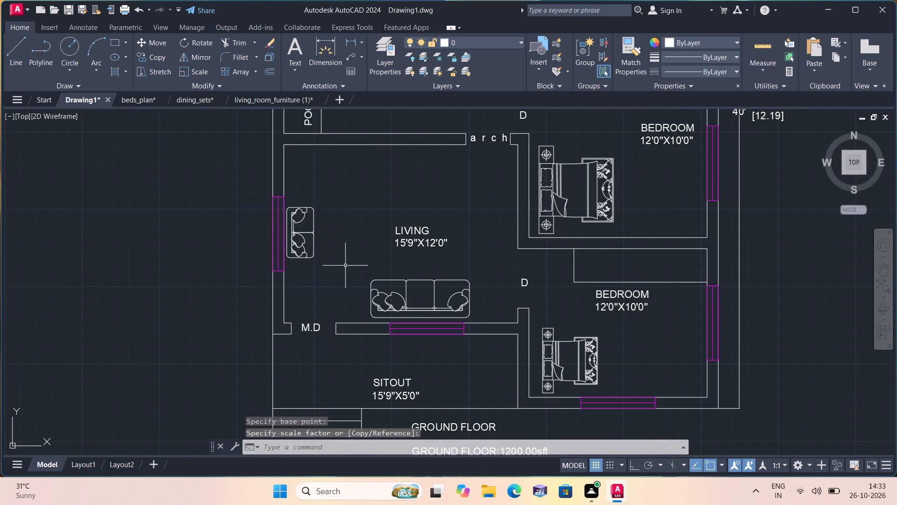
scroll(356, 262, down, 2)
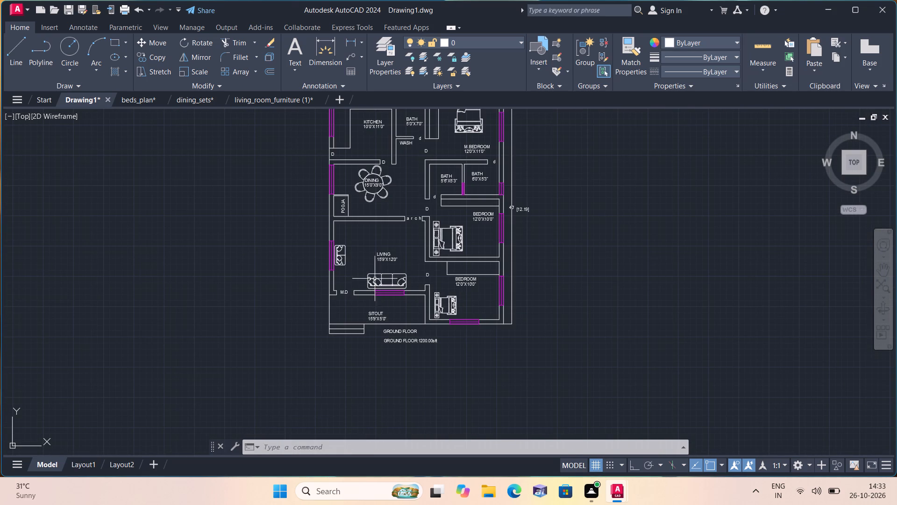
scroll(390, 259, up, 1)
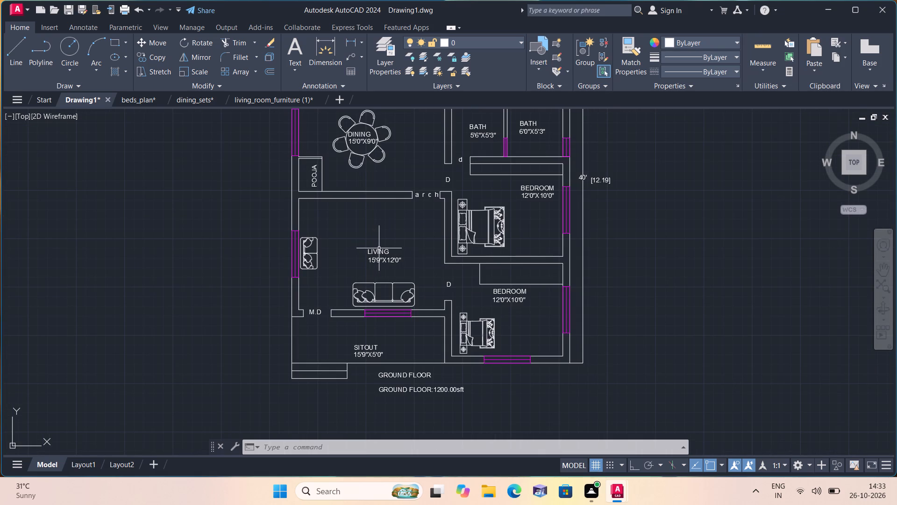
scroll(438, 322, down, 1)
middle_drag(445, 226, 443, 230)
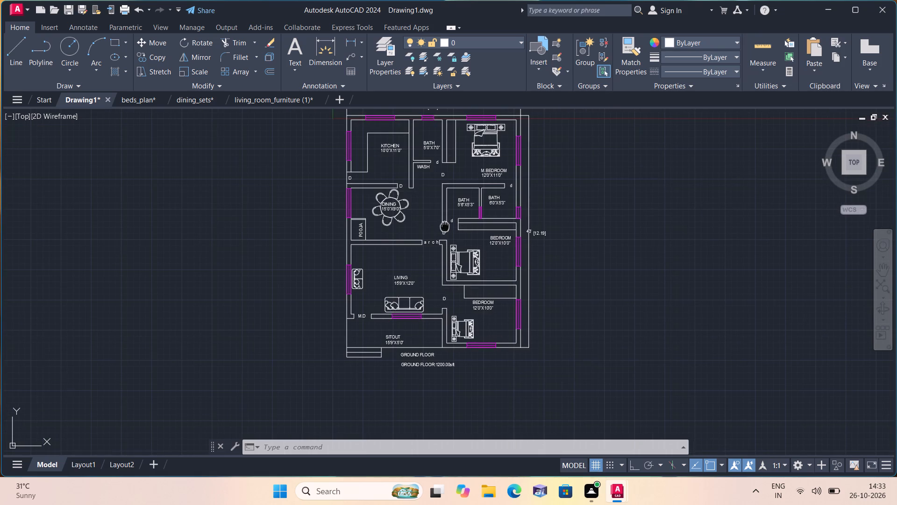
middle_drag(443, 230, 481, 318)
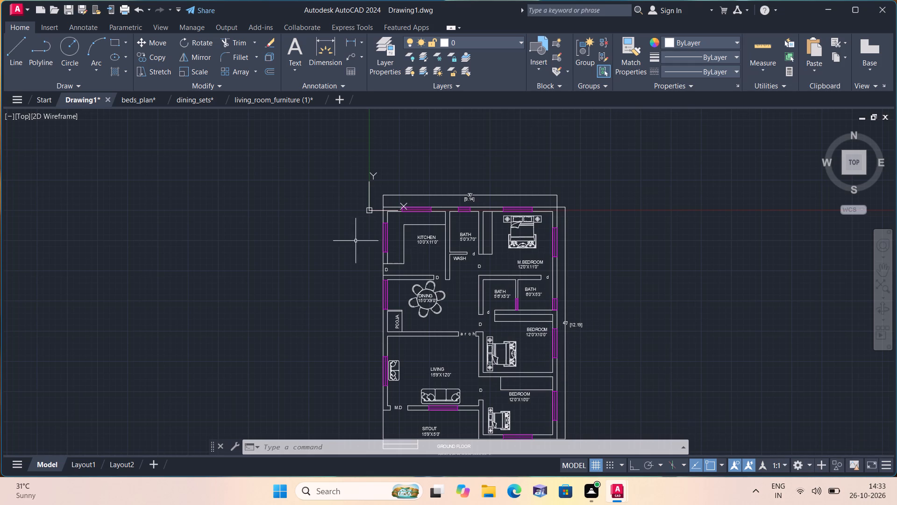
Close the living_room_furniture (1), dining_sets and beds_plan drawings, saving their changes.
click(322, 97)
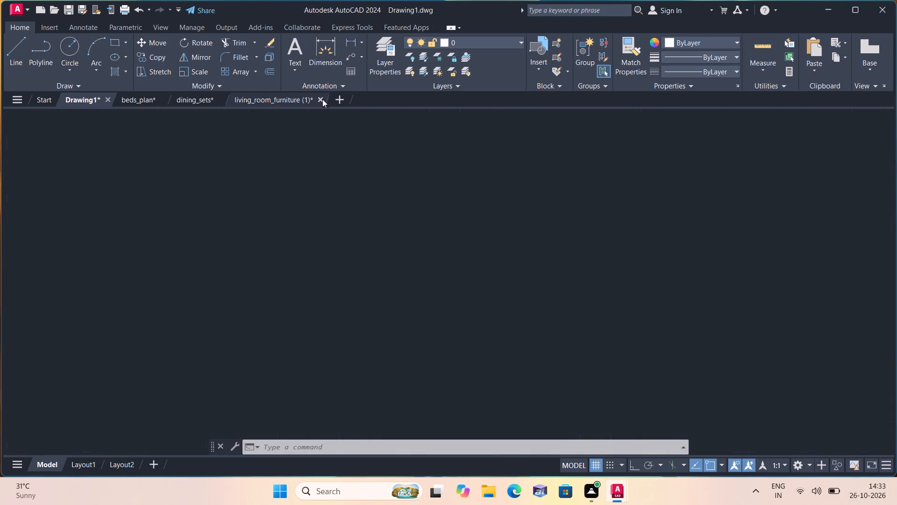
click(417, 269)
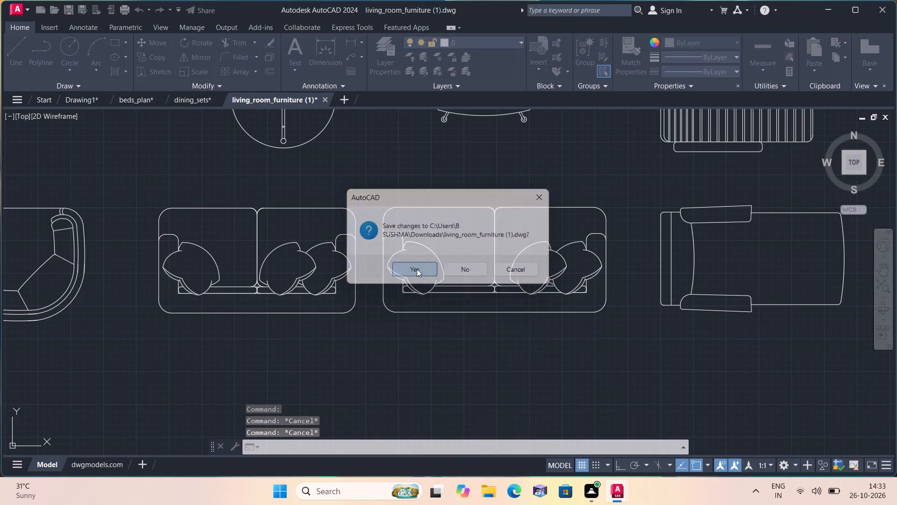
click(217, 98)
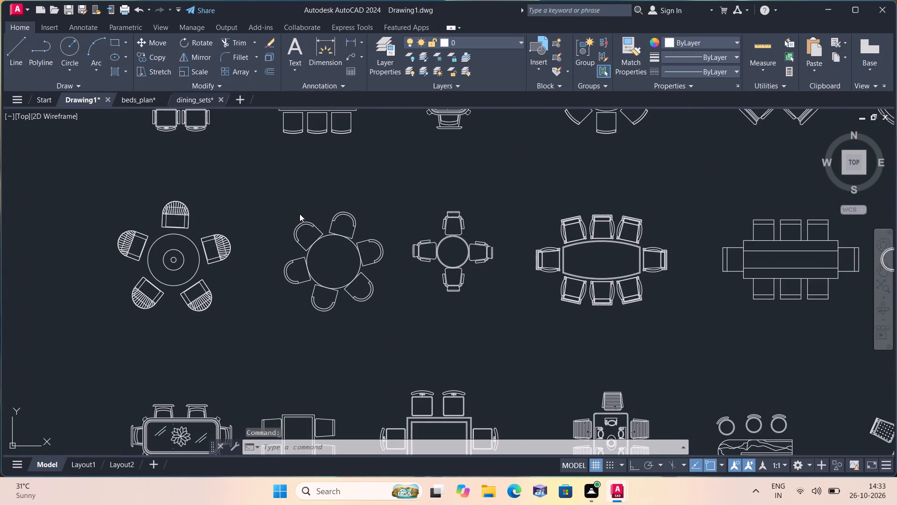
click(218, 96)
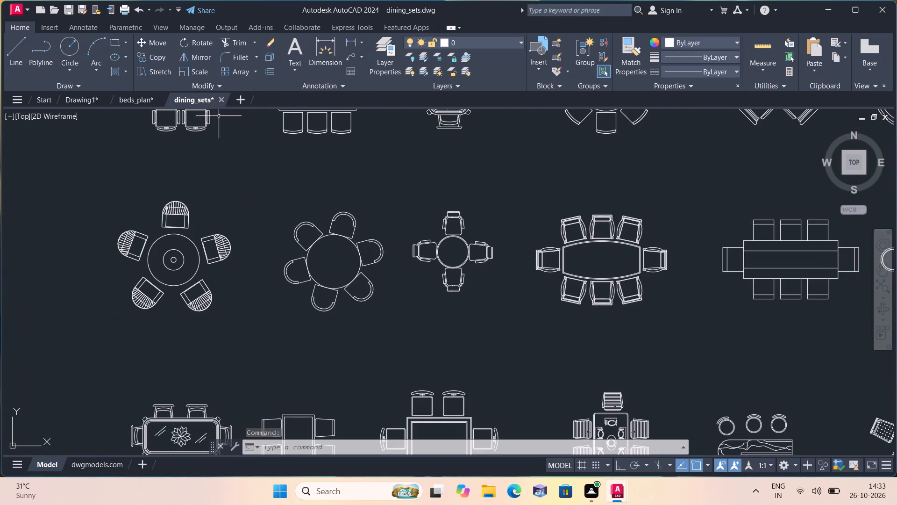
click(221, 98)
click(415, 266)
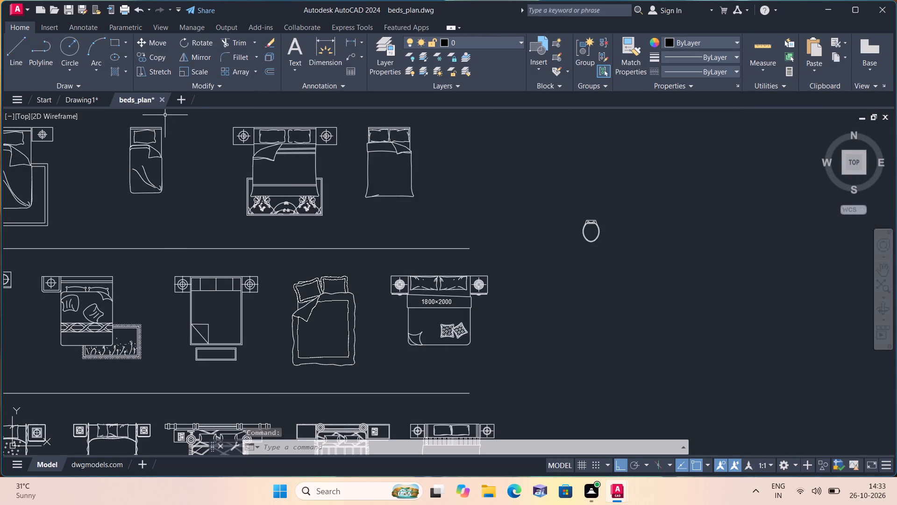
click(163, 100)
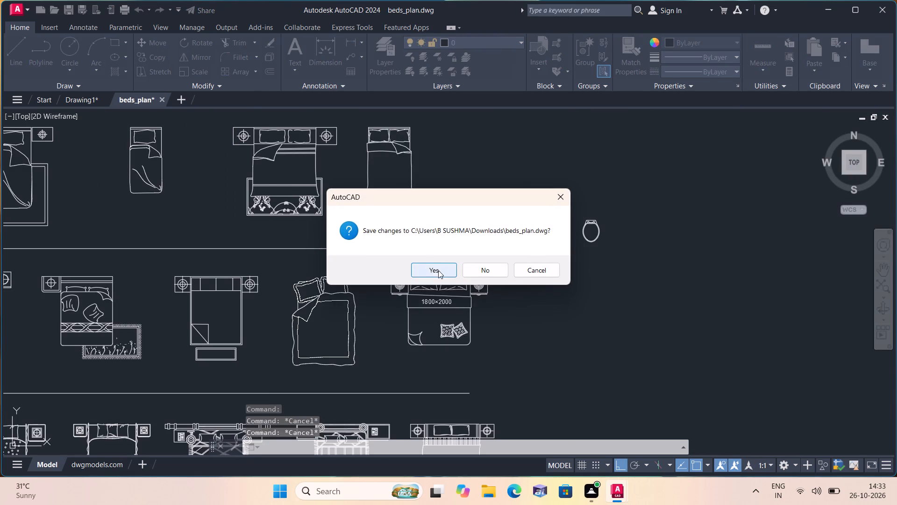
click(438, 270)
Draw a vertical construction line through the plan's outer wall corner beside the KITCHEN.
scroll(440, 284, down, 2)
middle_drag(478, 262, 408, 288)
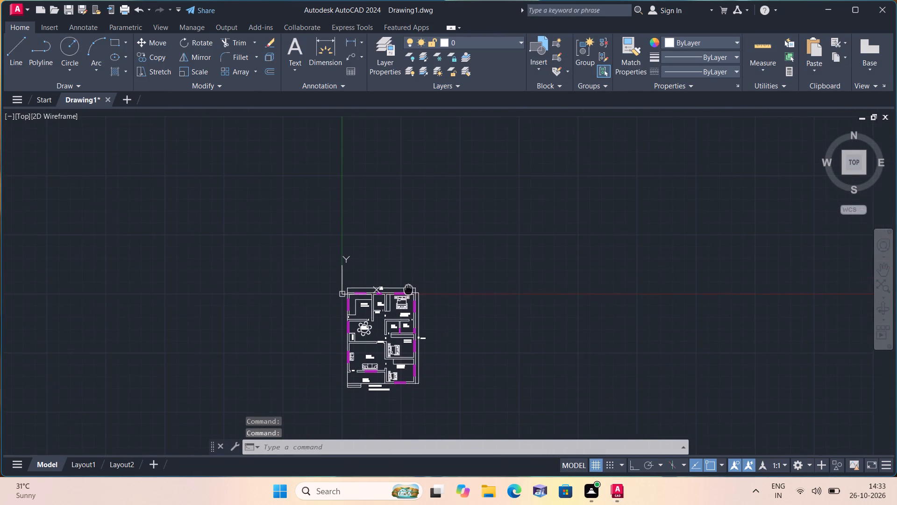
middle_drag(408, 288, 409, 288)
text(xl)
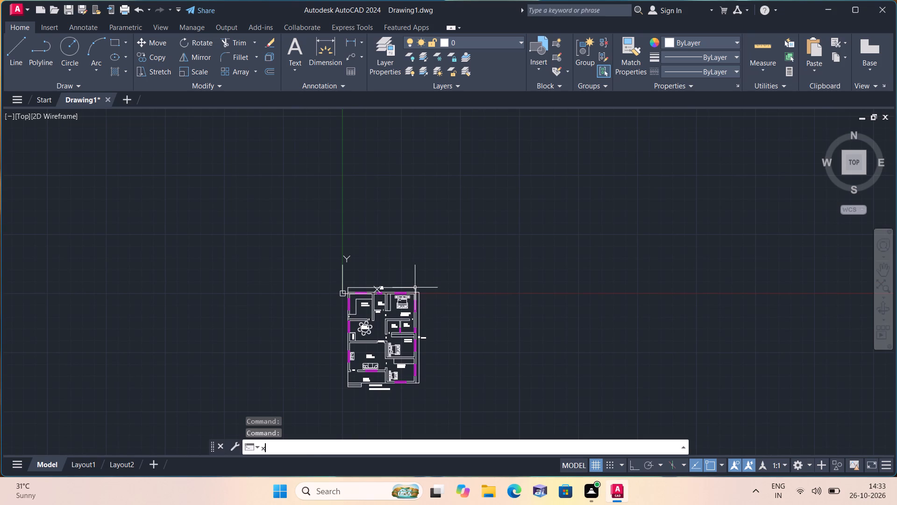
key(space)
scroll(393, 269, up, 2)
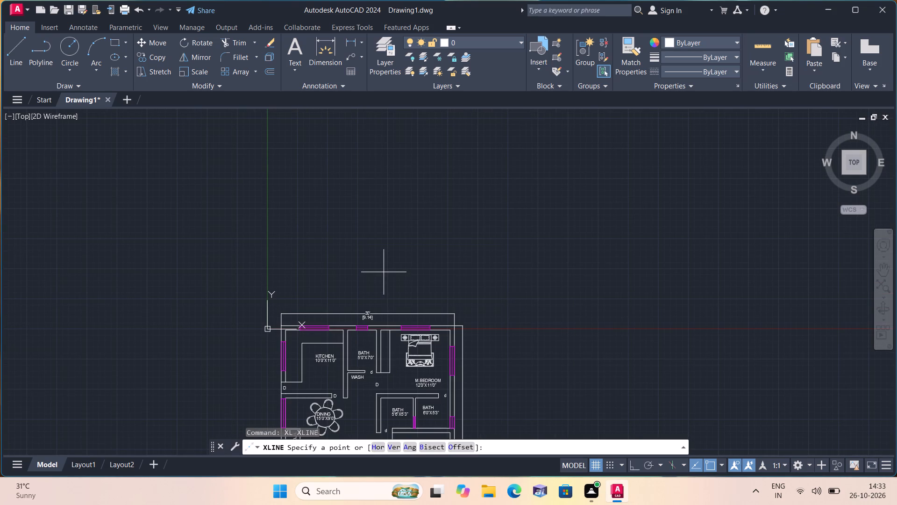
key(v)
key(space)
scroll(253, 334, up, 3)
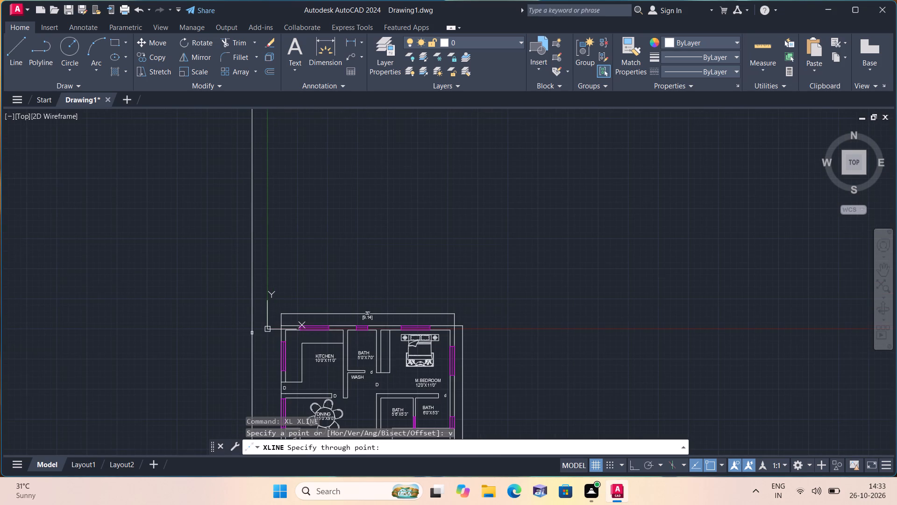
scroll(298, 349, up, 1)
middle_drag(293, 345, 253, 291)
scroll(252, 290, down, 2)
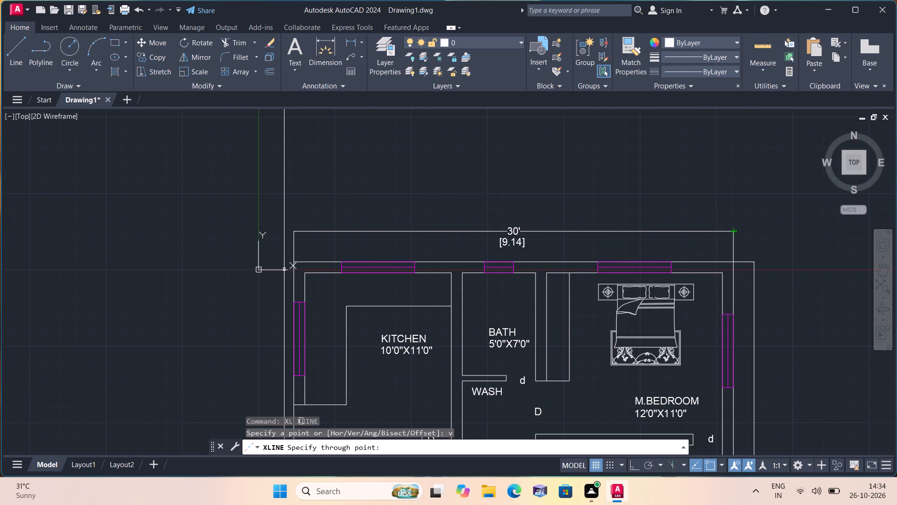
scroll(284, 272, up, 2)
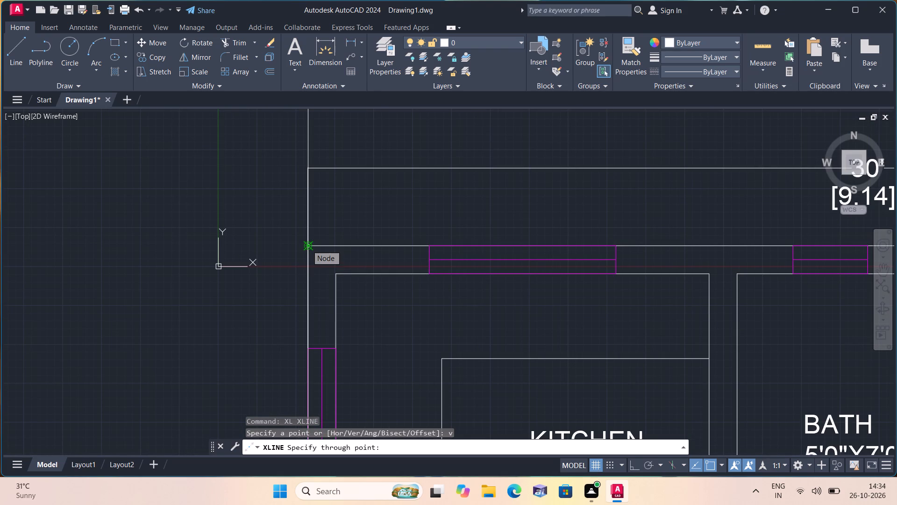
click(307, 245)
Draw a second vertical construction line through the plan's outer wall corner beside the M.BEDROOM.
scroll(373, 251, down, 3)
middle_drag(366, 248, 251, 264)
scroll(320, 260, down, 2)
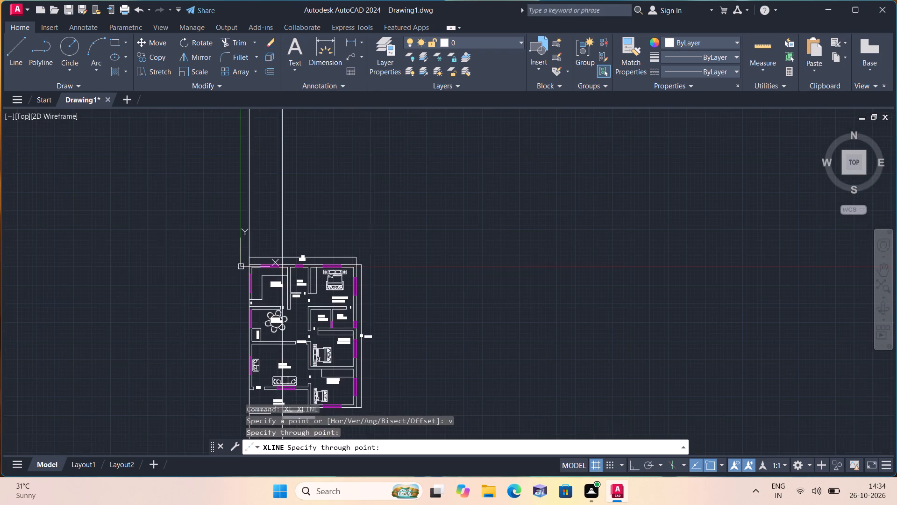
scroll(351, 250, up, 2)
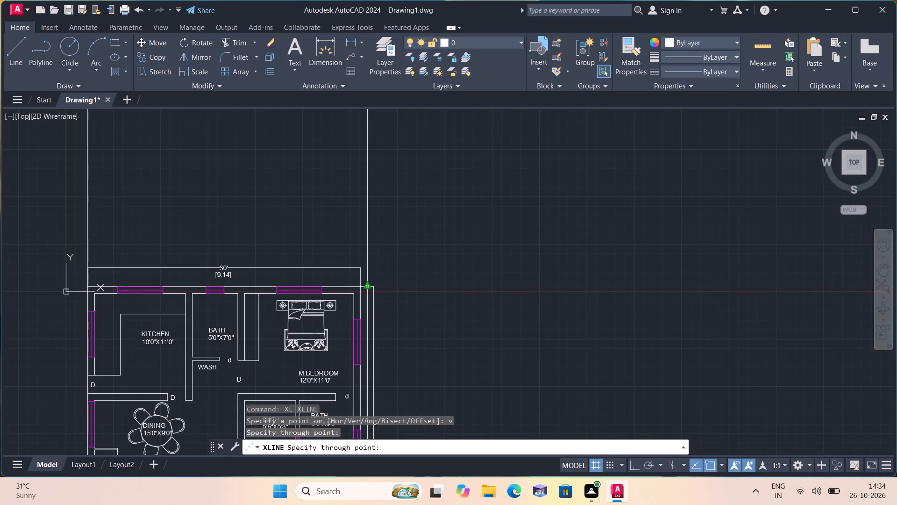
click(359, 286)
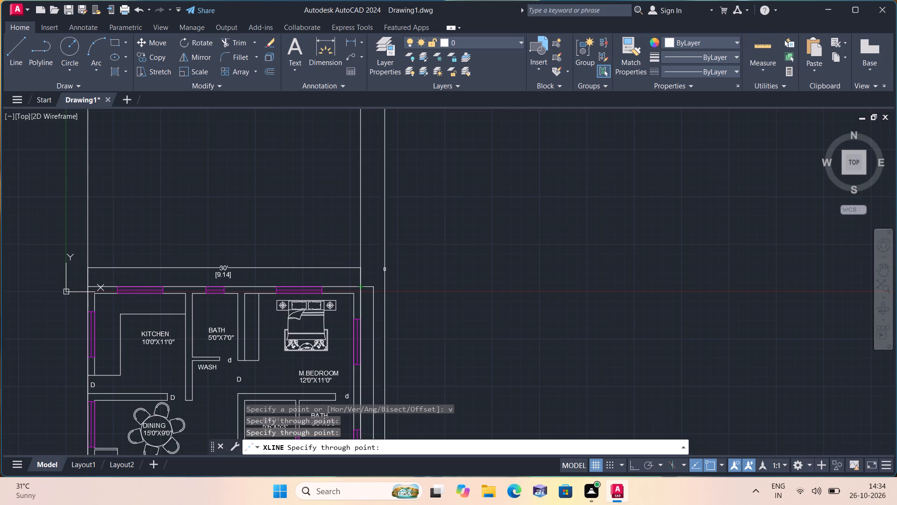
key(Escape)
Draw a horizontal construction line across the two vertical lines, above the plan's 30' dimension.
scroll(440, 253, down, 1)
key(space)
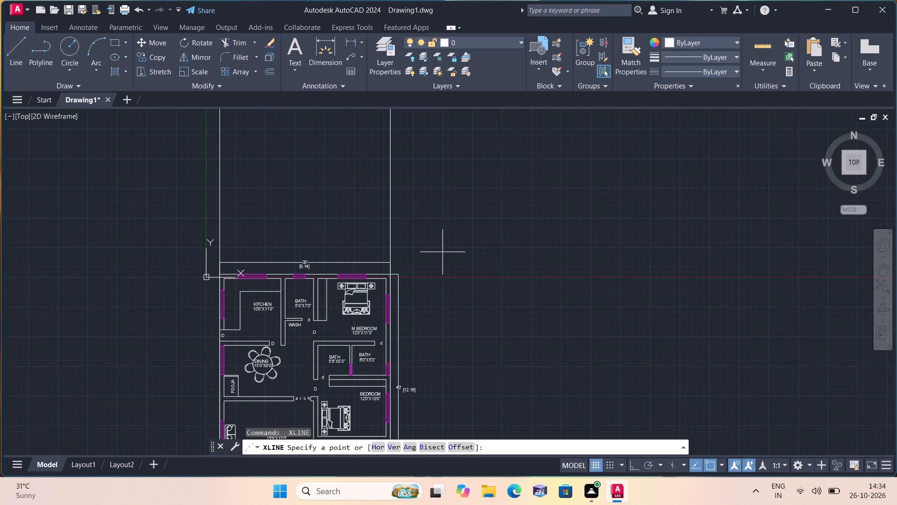
key(h)
key(space)
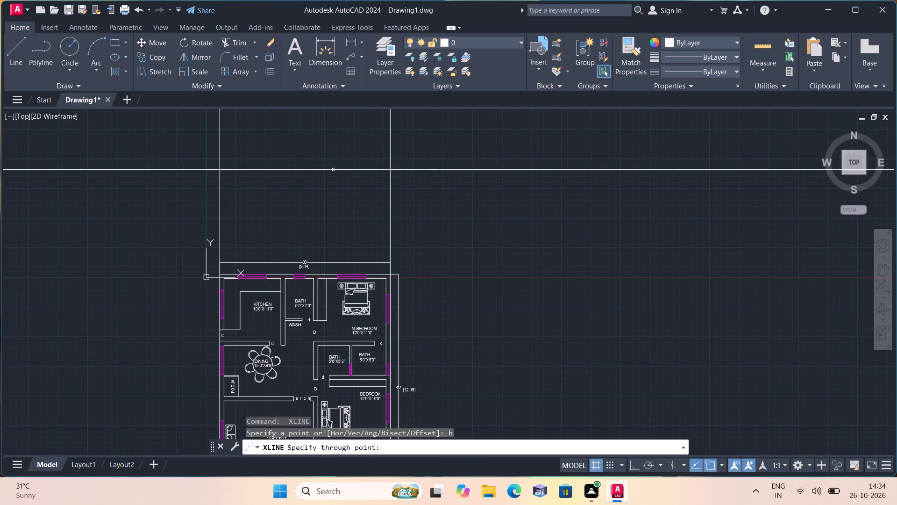
click(335, 188)
key(space)
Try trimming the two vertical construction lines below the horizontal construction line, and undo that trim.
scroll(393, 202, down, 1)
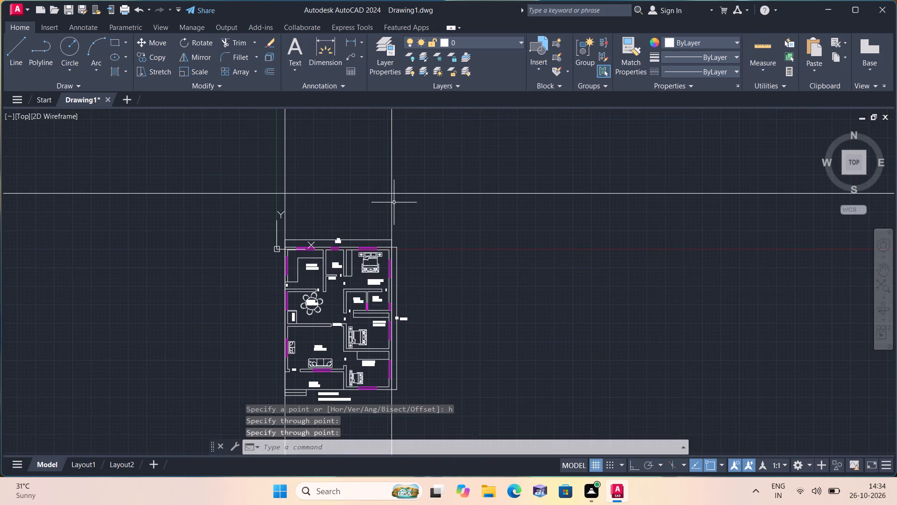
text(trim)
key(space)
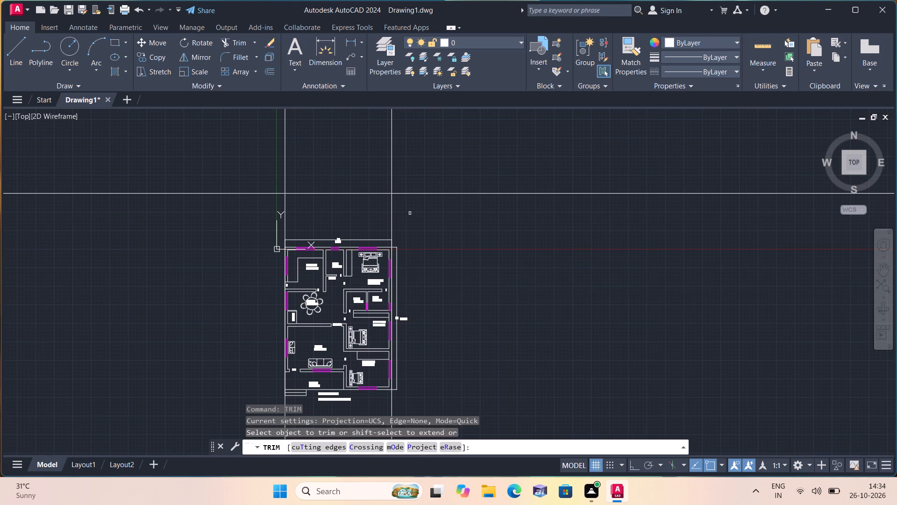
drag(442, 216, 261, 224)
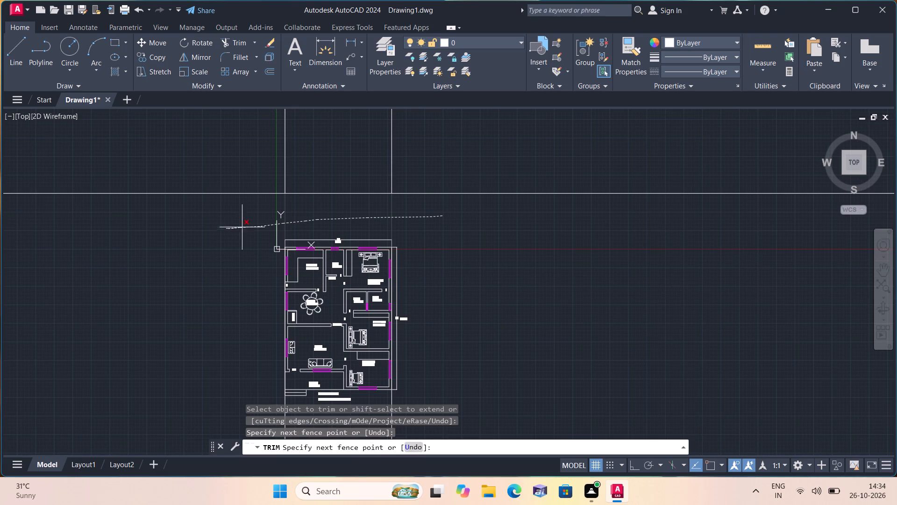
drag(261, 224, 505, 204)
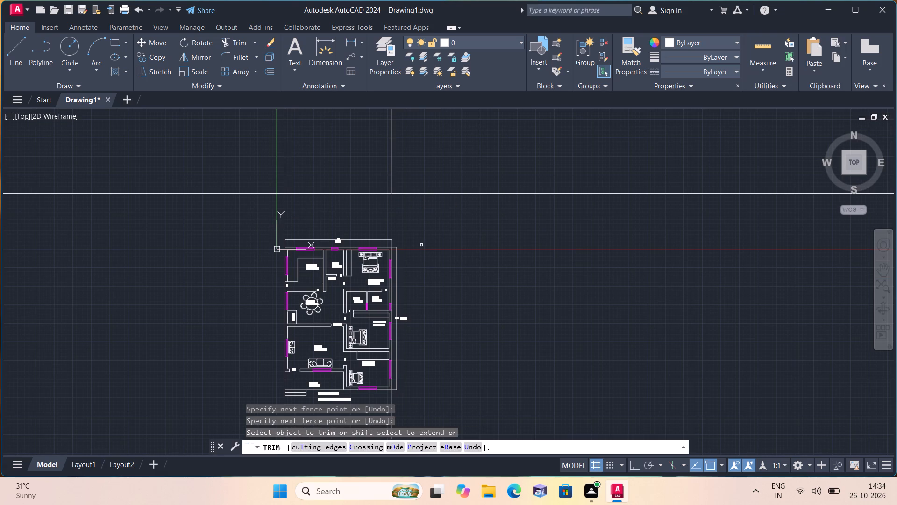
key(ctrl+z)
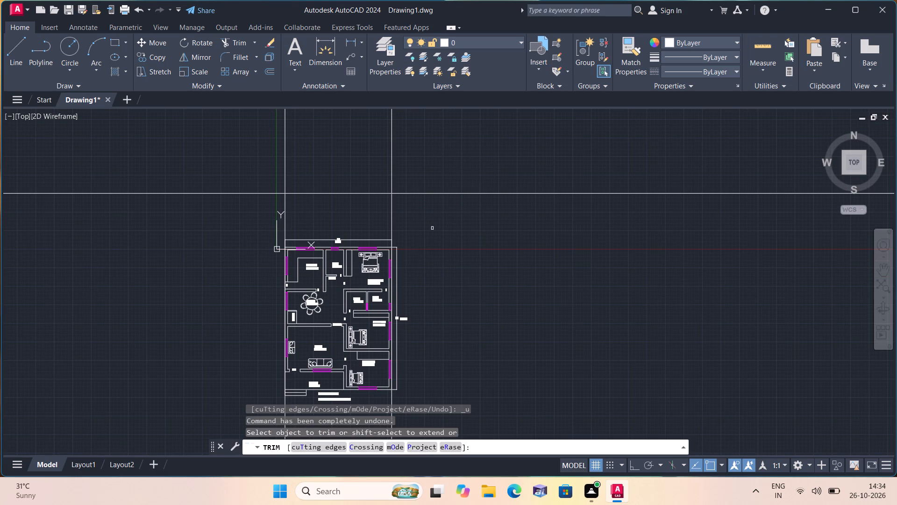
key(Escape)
Trim the two vertical construction lines between the horizontal construction line and the top of the plan.
scroll(427, 216, up, 1)
middle_drag(427, 217, 444, 186)
scroll(426, 217, down, 1)
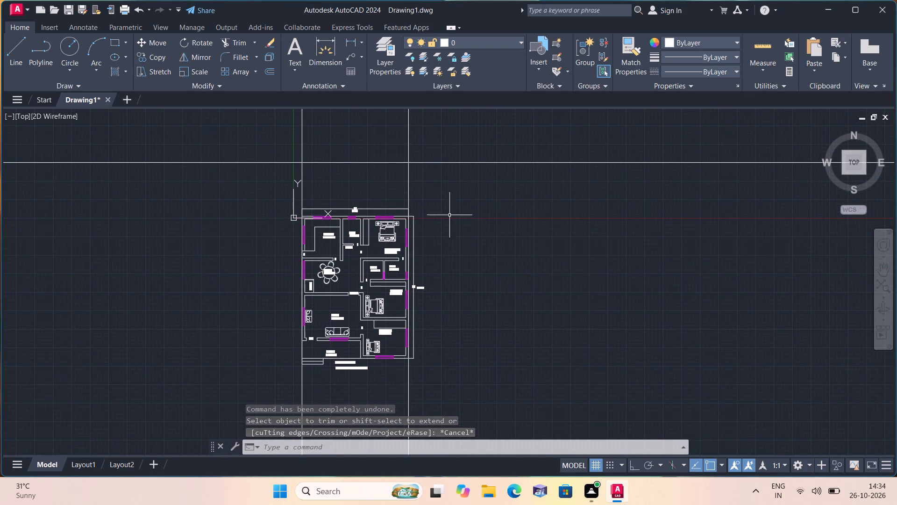
middle_drag(474, 303, 471, 221)
scroll(471, 221, down, 1)
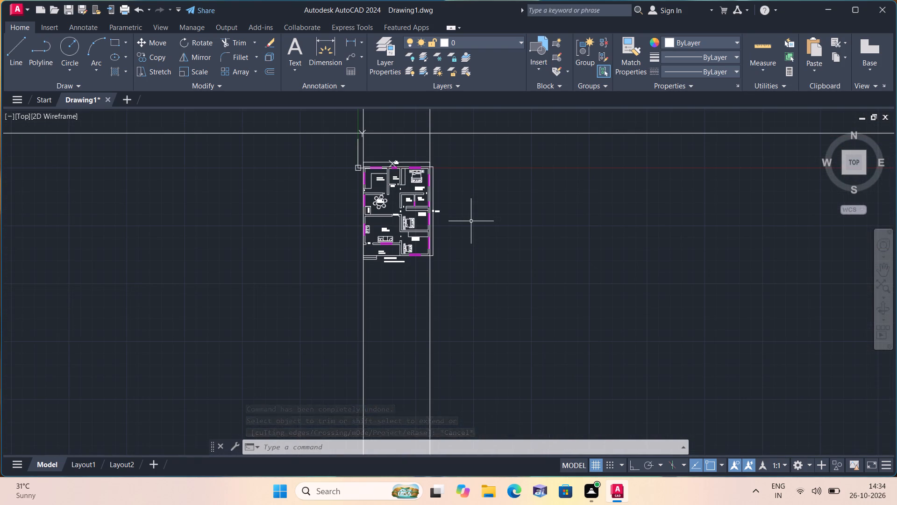
text(trim)
key(space)
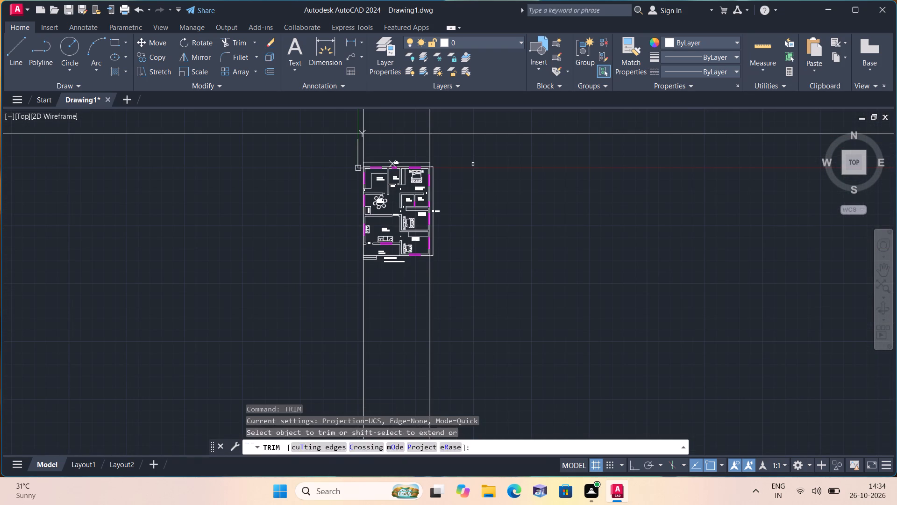
drag(470, 161, 356, 158)
key(space)
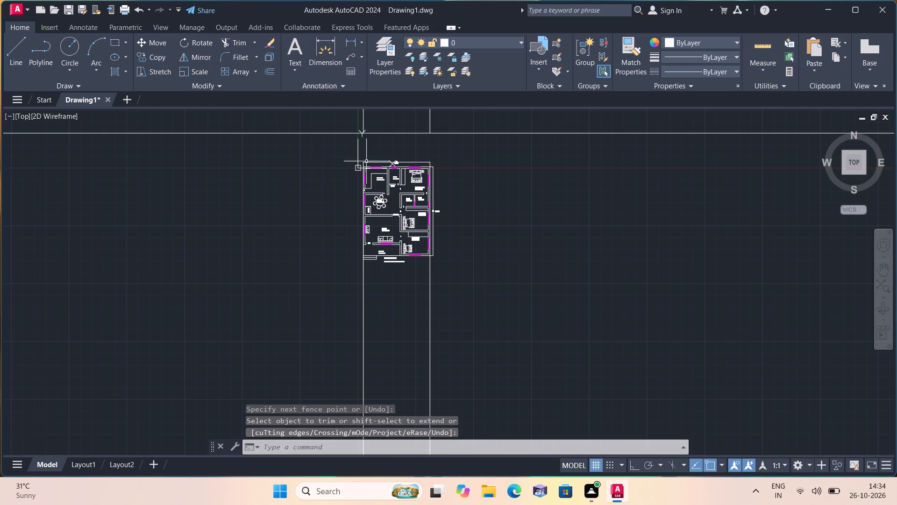
Erase the leftover lengths of the two vertical construction lines that extend down through and below the plan.
drag(609, 337, 289, 330)
click(288, 330)
click(288, 330)
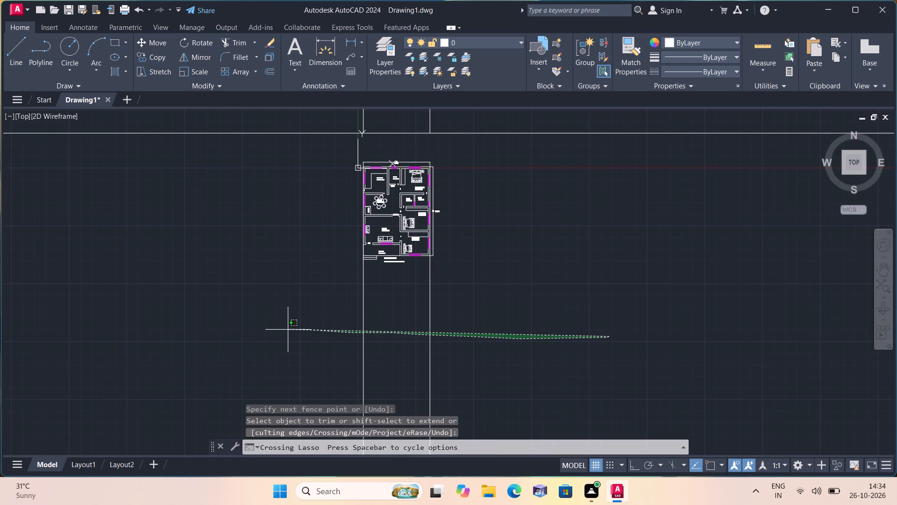
key(Delete)
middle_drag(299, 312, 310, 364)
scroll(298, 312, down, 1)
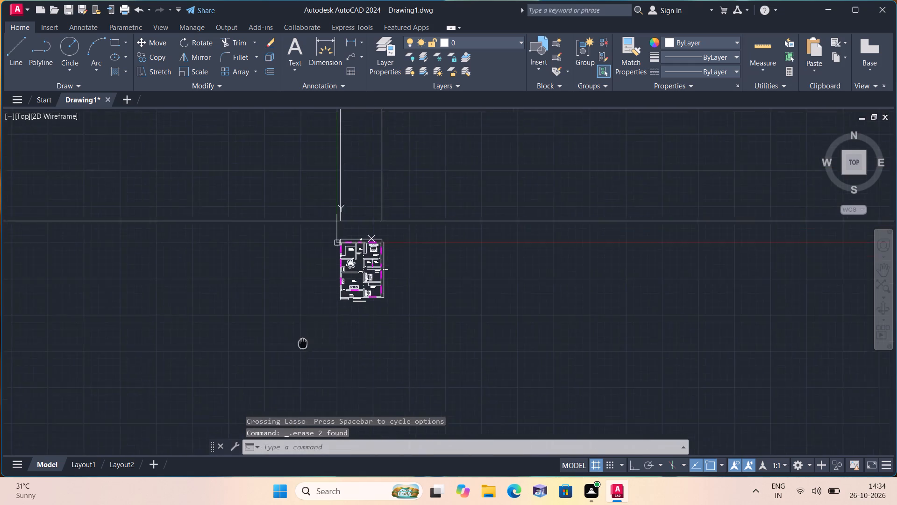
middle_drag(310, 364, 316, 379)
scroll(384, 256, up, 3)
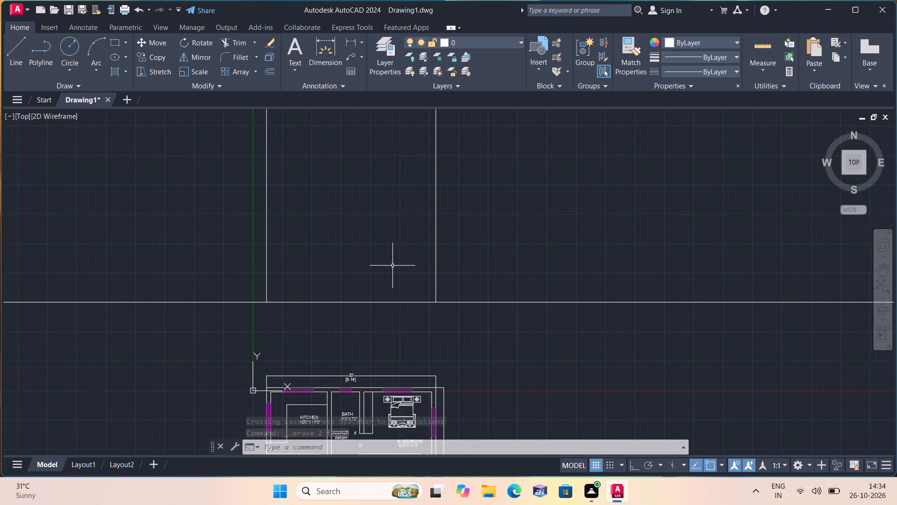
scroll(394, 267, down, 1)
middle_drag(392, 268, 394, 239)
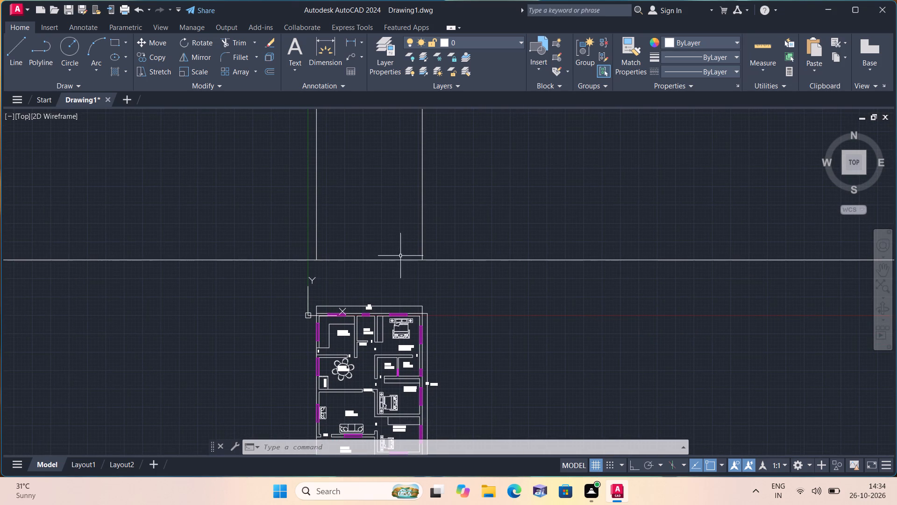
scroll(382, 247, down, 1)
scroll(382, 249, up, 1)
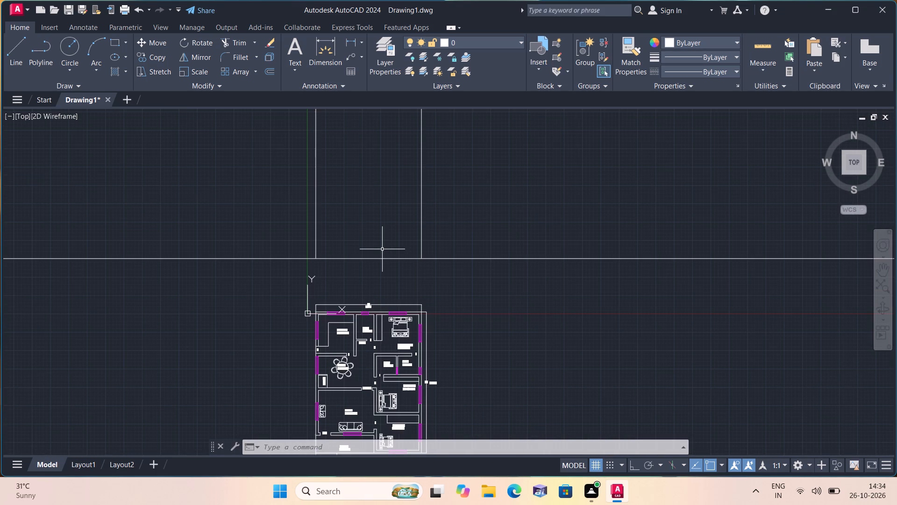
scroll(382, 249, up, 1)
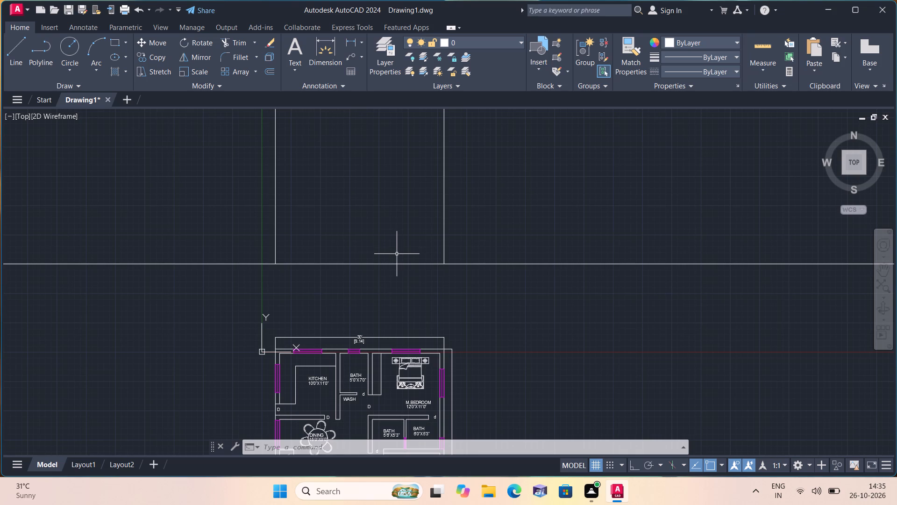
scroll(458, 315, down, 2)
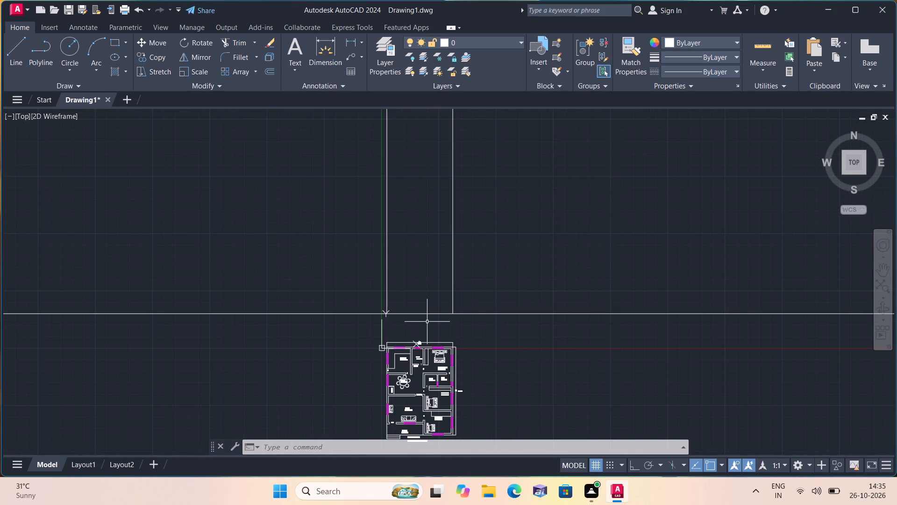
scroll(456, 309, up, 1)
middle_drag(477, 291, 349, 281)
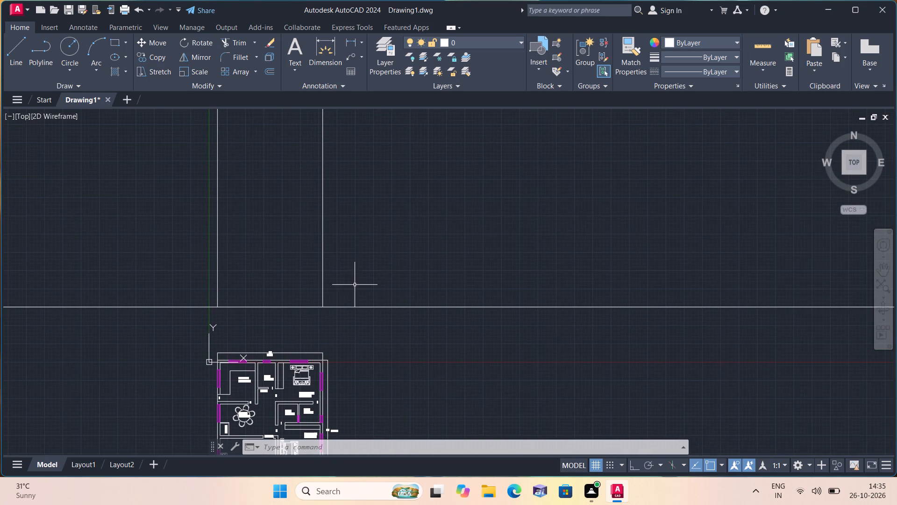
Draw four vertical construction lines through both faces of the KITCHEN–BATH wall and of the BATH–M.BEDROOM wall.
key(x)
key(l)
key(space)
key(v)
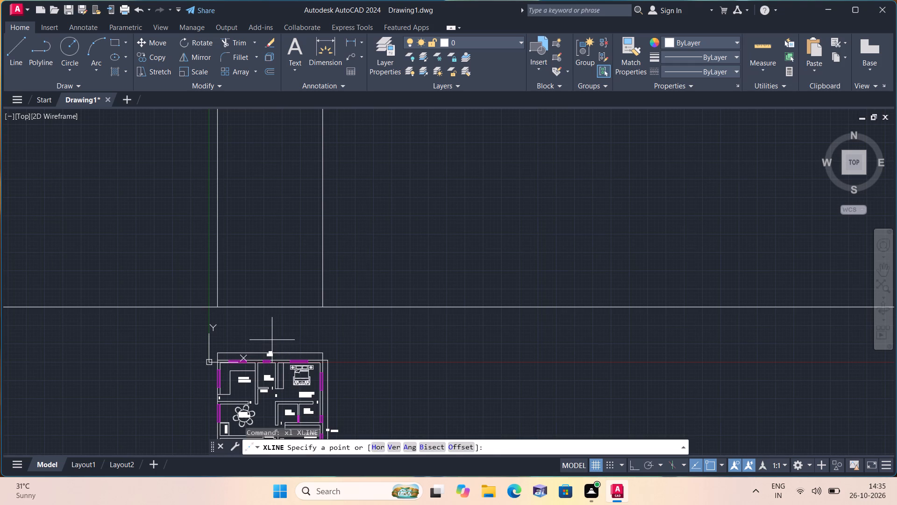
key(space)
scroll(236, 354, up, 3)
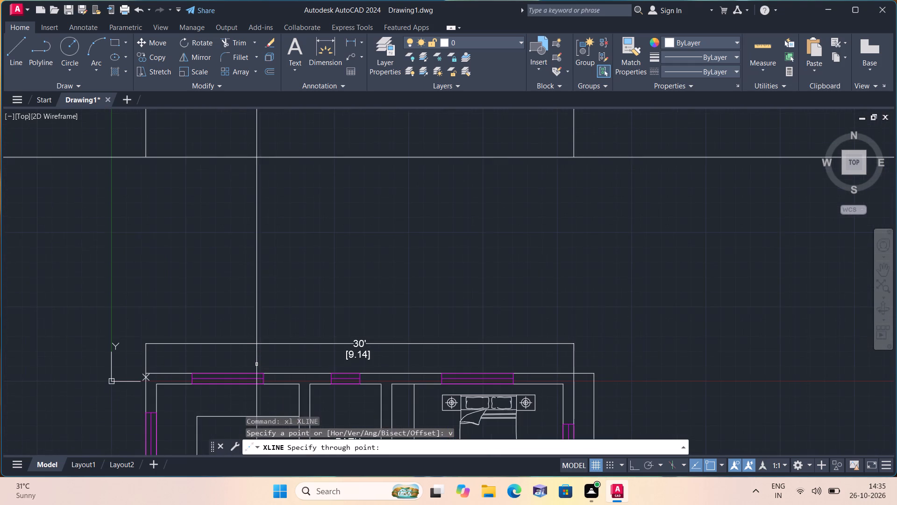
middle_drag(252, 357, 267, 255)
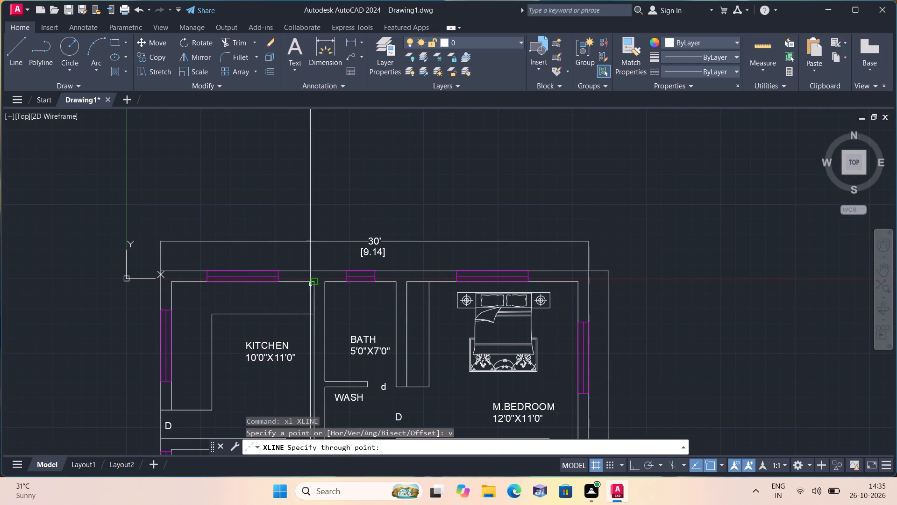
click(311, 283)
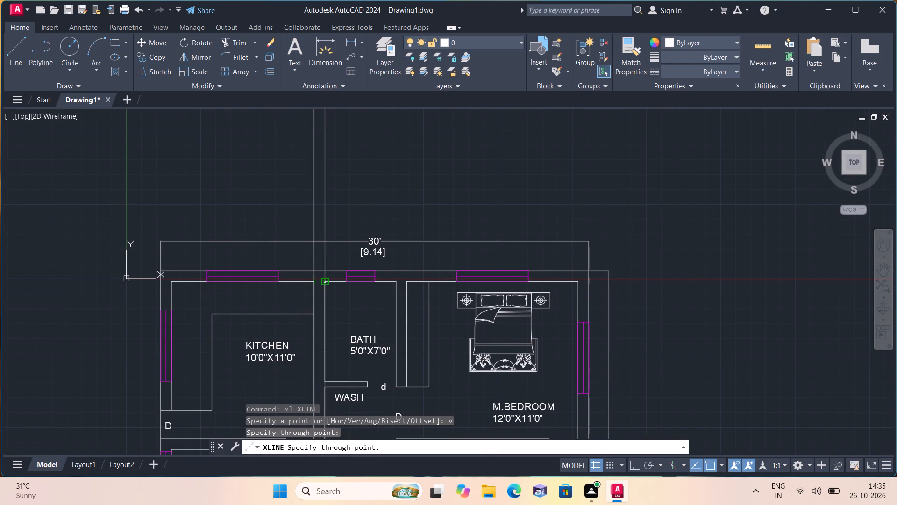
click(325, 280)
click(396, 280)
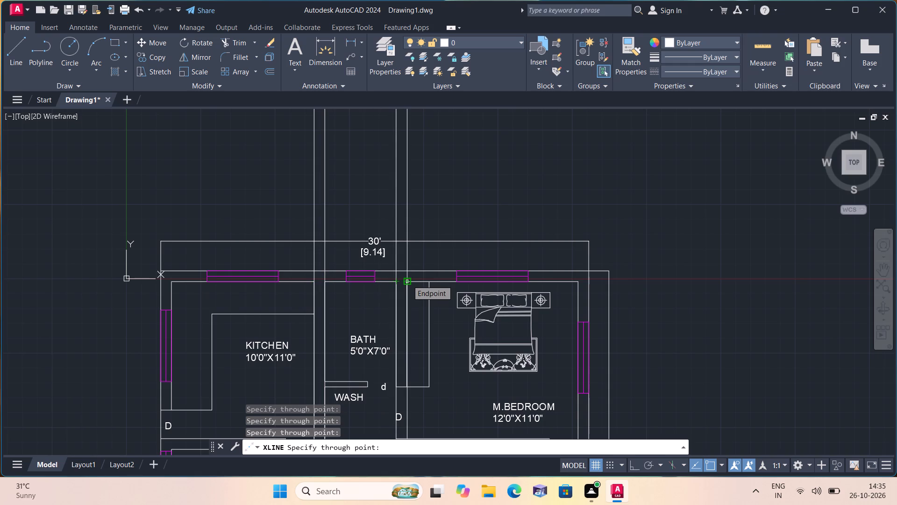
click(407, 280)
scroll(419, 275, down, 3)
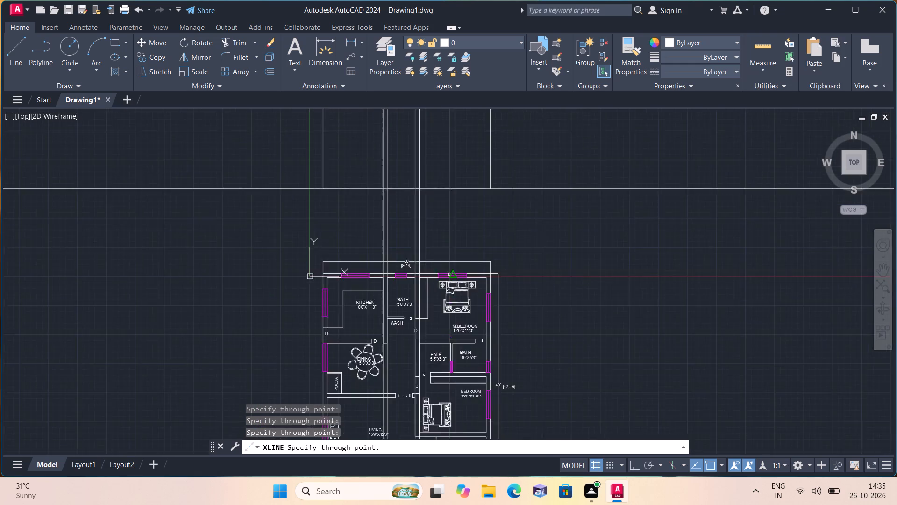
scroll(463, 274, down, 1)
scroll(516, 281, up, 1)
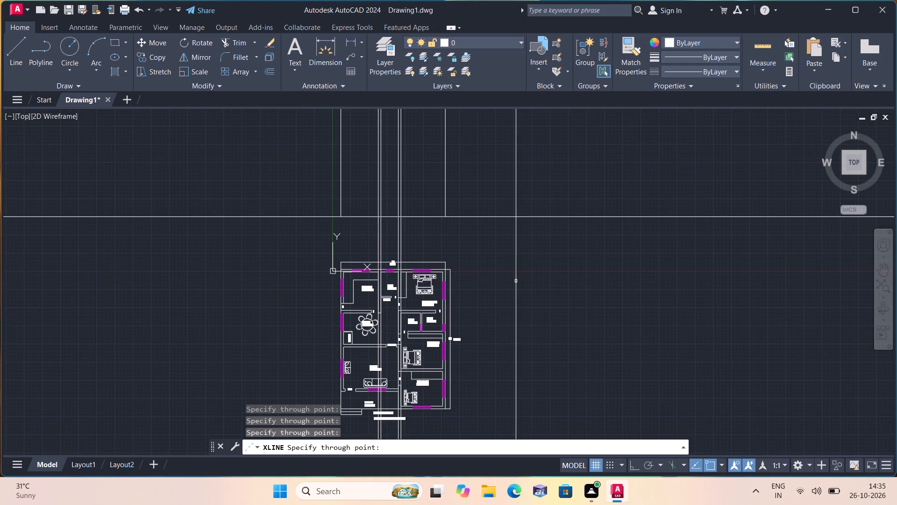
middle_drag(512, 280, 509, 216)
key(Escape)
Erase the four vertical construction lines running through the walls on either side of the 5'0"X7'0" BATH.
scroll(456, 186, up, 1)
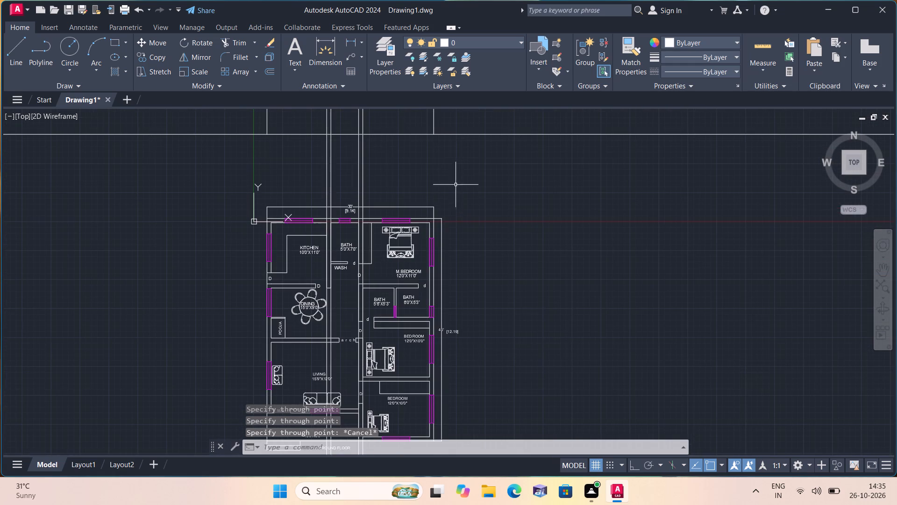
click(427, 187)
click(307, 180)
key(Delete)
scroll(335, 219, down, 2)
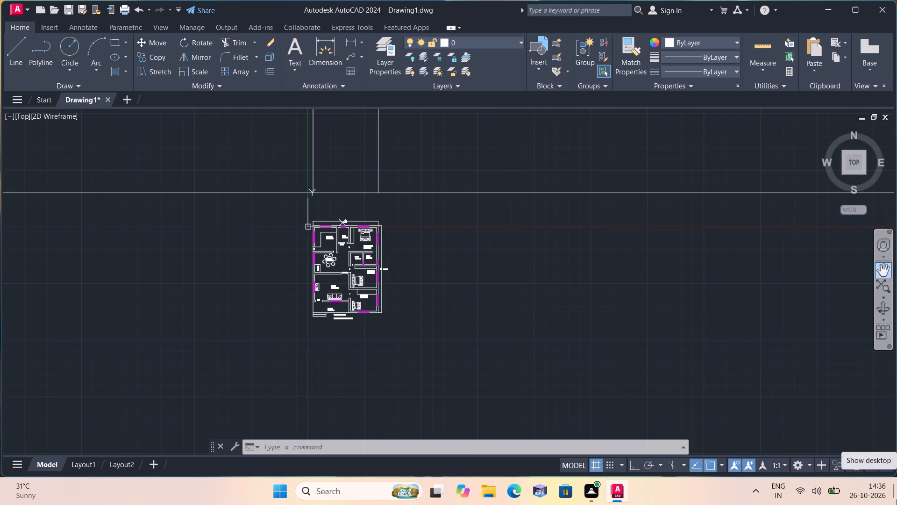
Examine the ground floor plan, especially the SITOUT, entrance steps and front BEDROOM along its front wall.
right_click(896, 499)
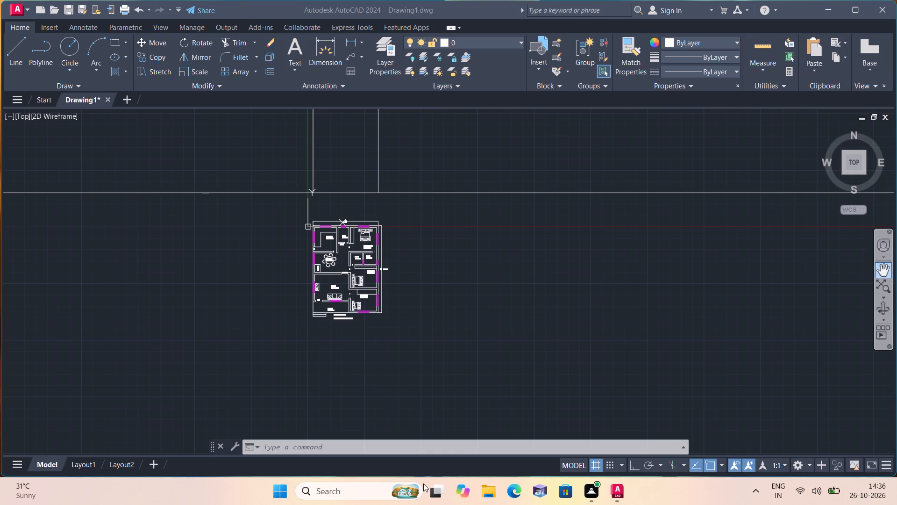
scroll(3, 476, up, 2)
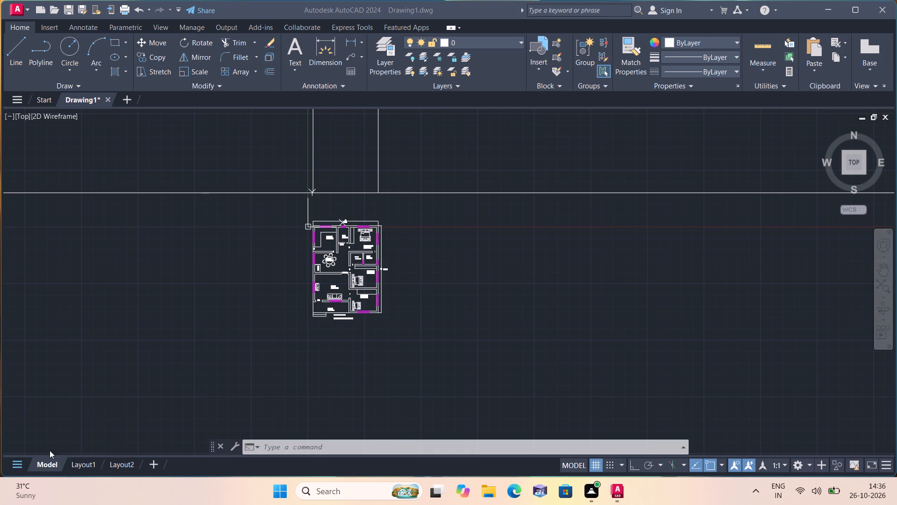
scroll(333, 258, up, 4)
middle_drag(352, 307, 360, 260)
scroll(349, 304, down, 2)
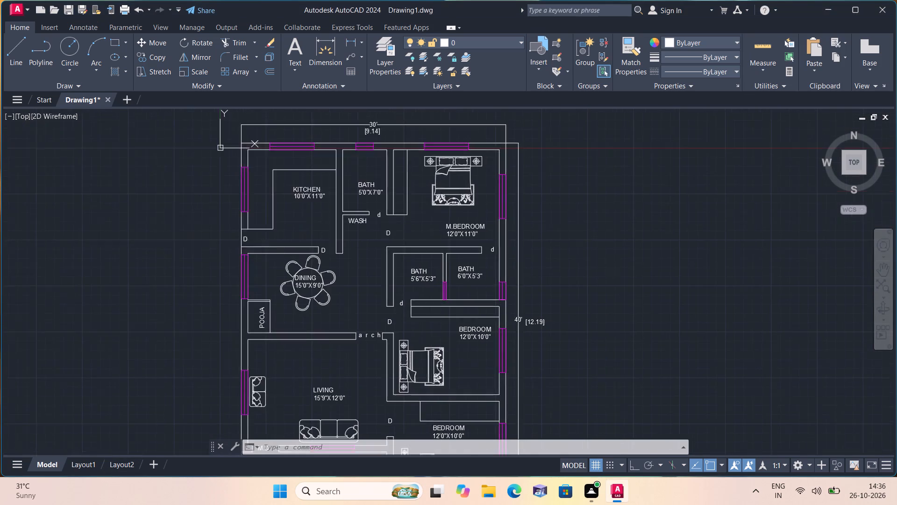
middle_drag(360, 260, 367, 244)
middle_drag(380, 369, 397, 209)
scroll(368, 258, up, 1)
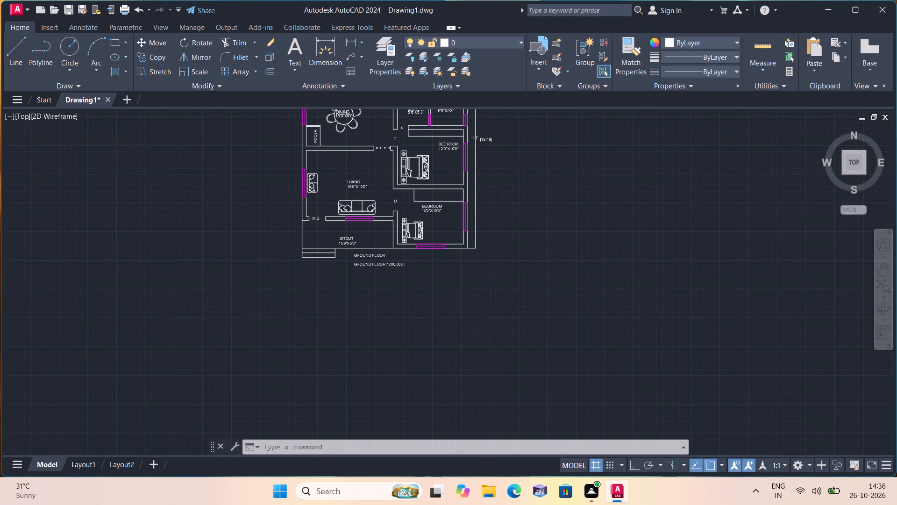
scroll(368, 258, up, 1)
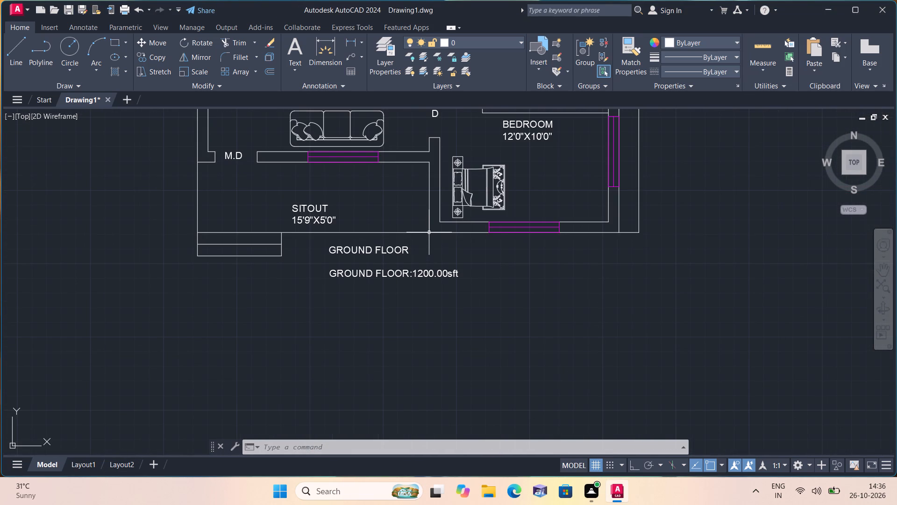
middle_drag(429, 232, 421, 333)
scroll(402, 218, down, 3)
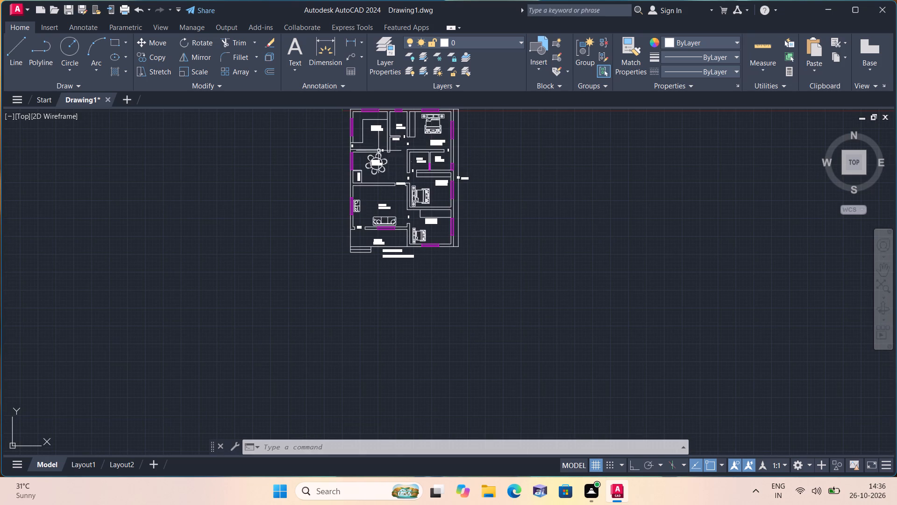
scroll(417, 230, up, 3)
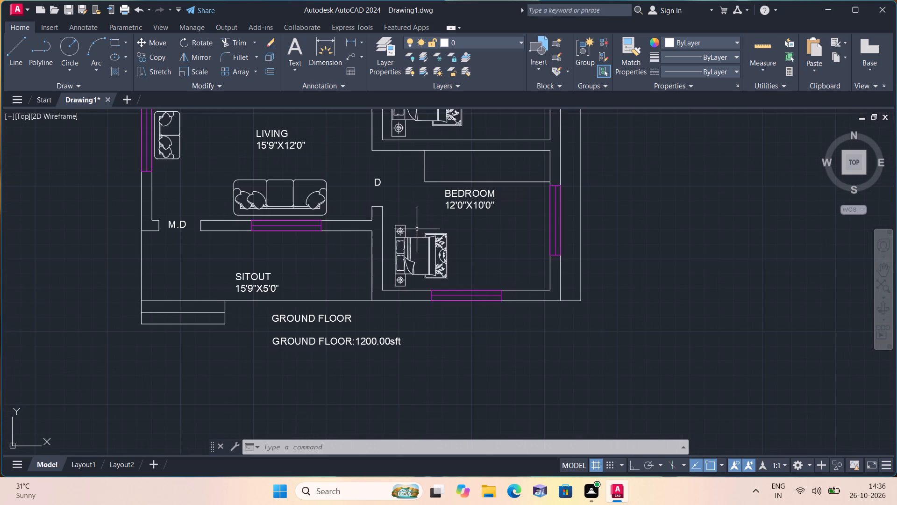
middle_drag(399, 242, 394, 204)
scroll(393, 204, down, 2)
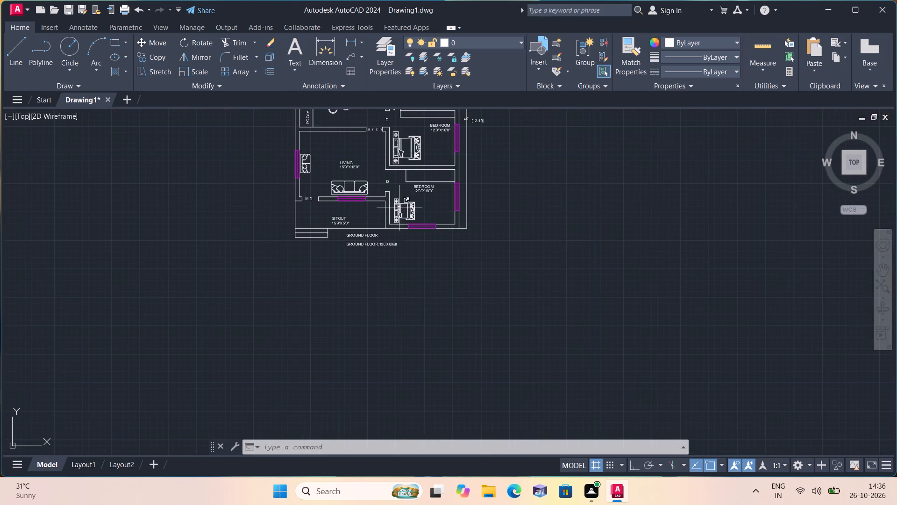
Erase the two vertical lines that rise from the horizontal construction line above the ground floor plan.
middle_drag(399, 208, 427, 339)
scroll(428, 339, down, 1)
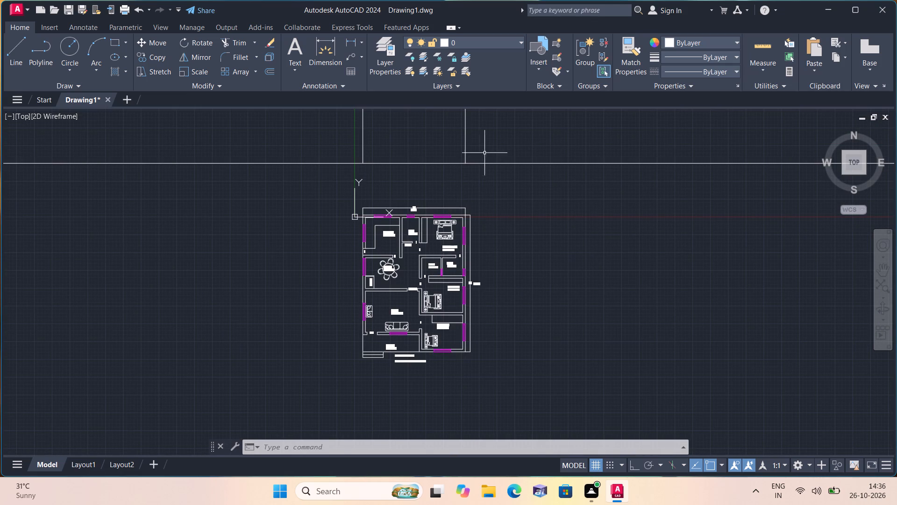
click(468, 143)
click(323, 143)
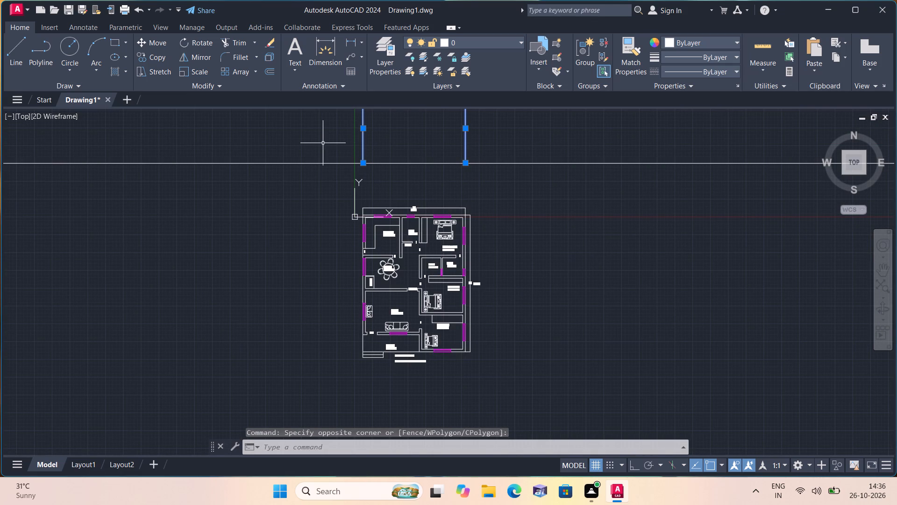
key(Delete)
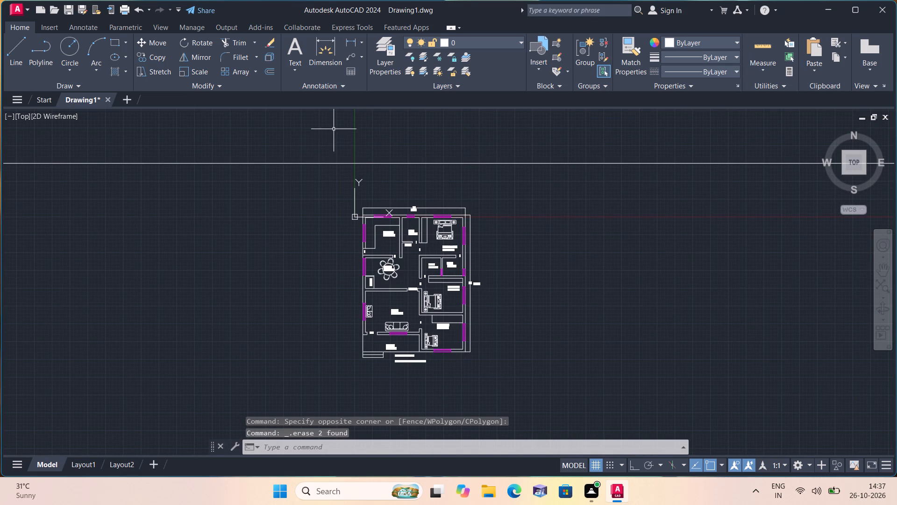
Draw six vertical construction lines through the plan's two outer side walls and both ends of the SITOUT and front BEDROOM windows.
scroll(328, 131, down, 1)
scroll(356, 248, up, 2)
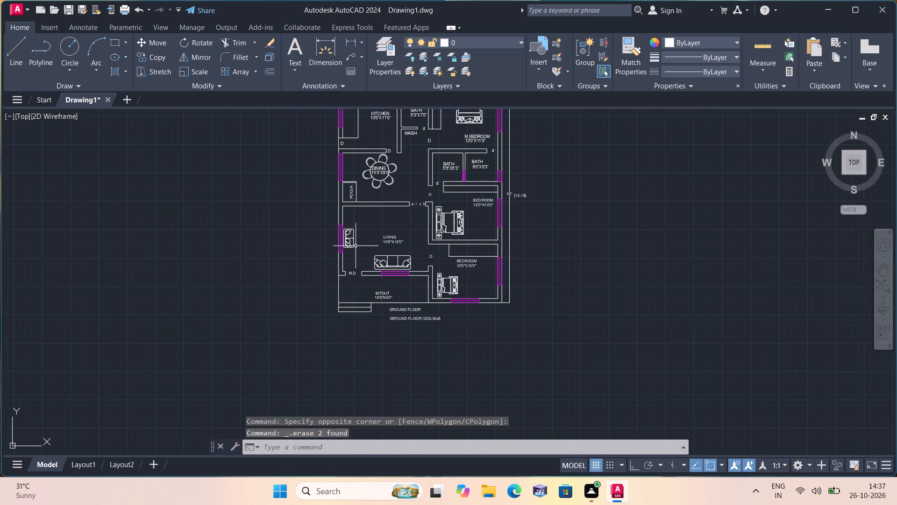
scroll(356, 245, up, 1)
text(xl v)
key(space)
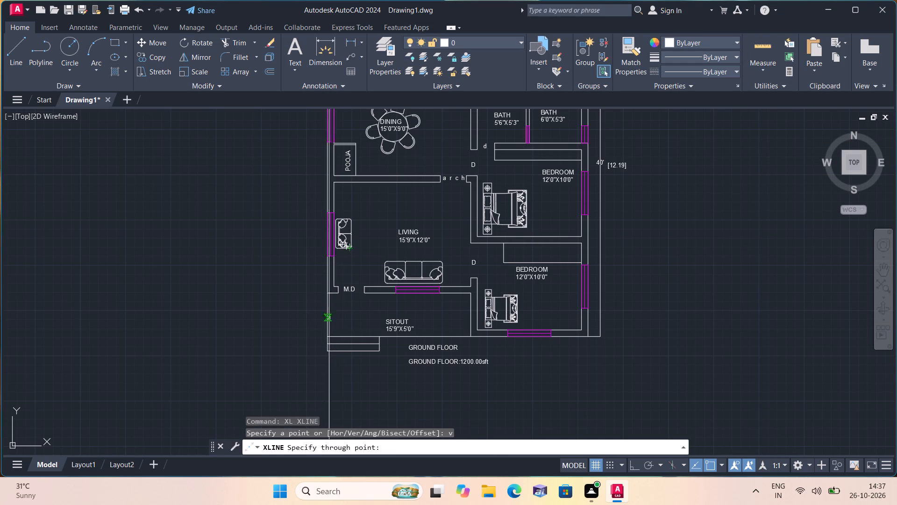
scroll(320, 325, up, 1)
click(330, 339)
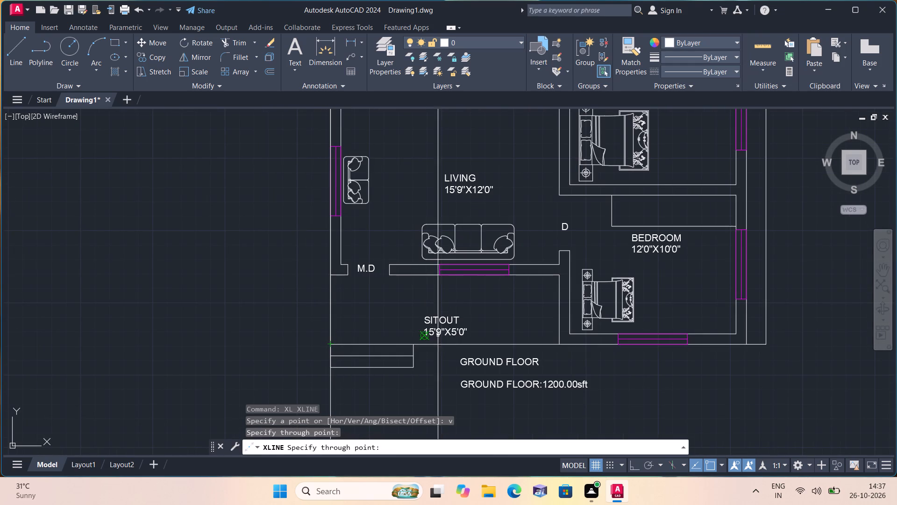
middle_drag(473, 298, 470, 297)
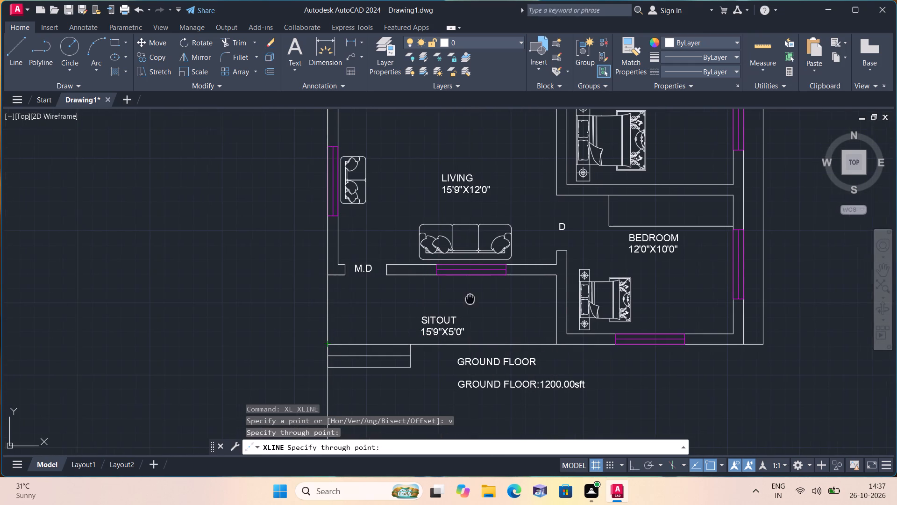
middle_drag(470, 297, 407, 265)
click(373, 243)
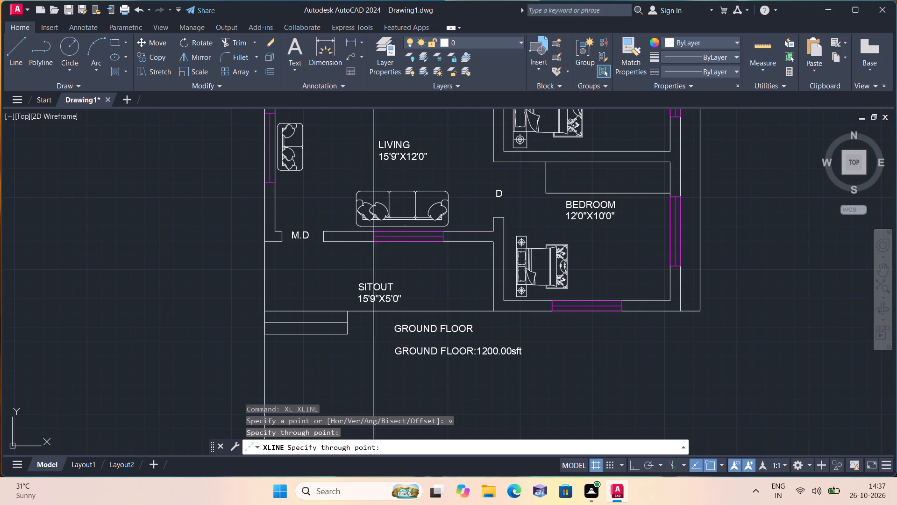
click(444, 244)
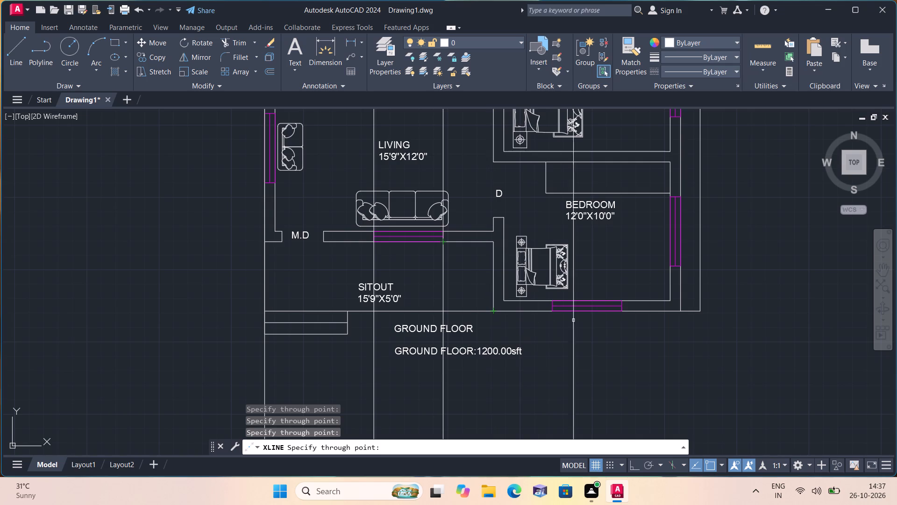
click(552, 314)
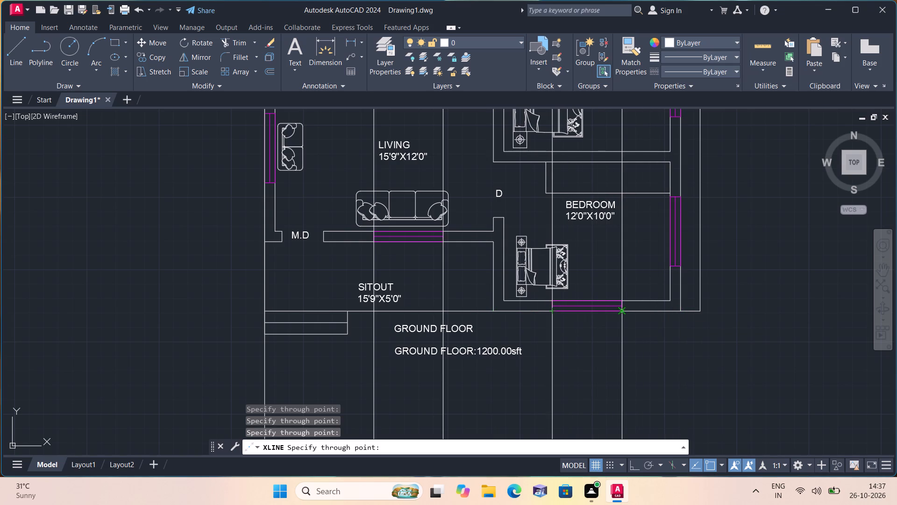
click(625, 313)
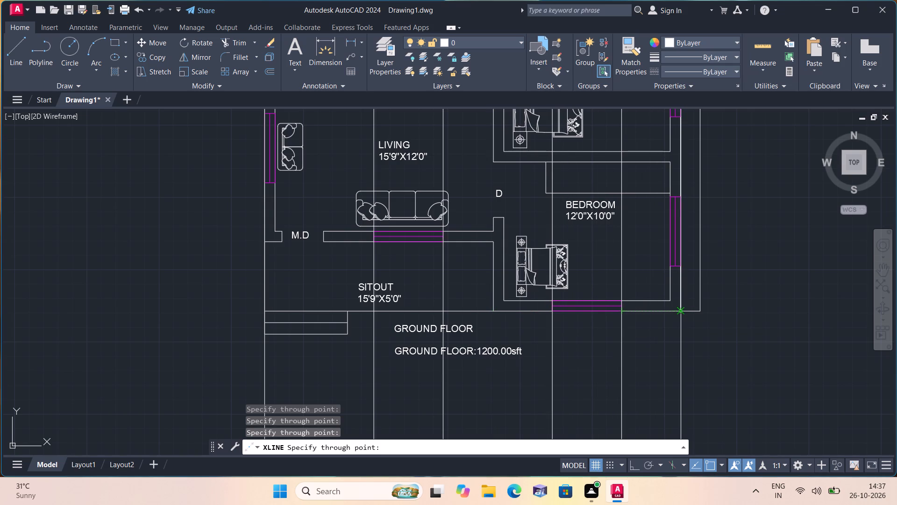
click(680, 311)
key(Escape)
Trim the six vertical construction lines just below the horizontal construction line above the plan.
scroll(575, 314, down, 3)
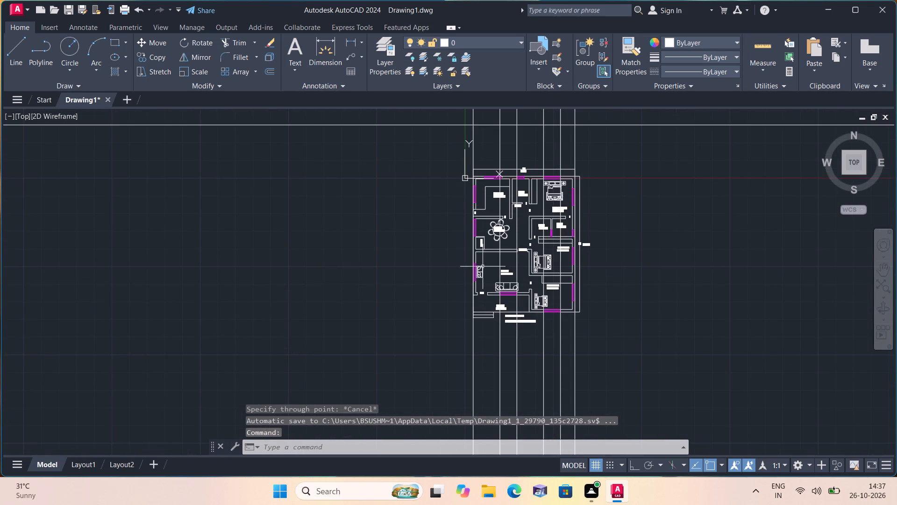
middle_drag(442, 222, 423, 286)
text(trim)
key(space)
drag(622, 212, 620, 212)
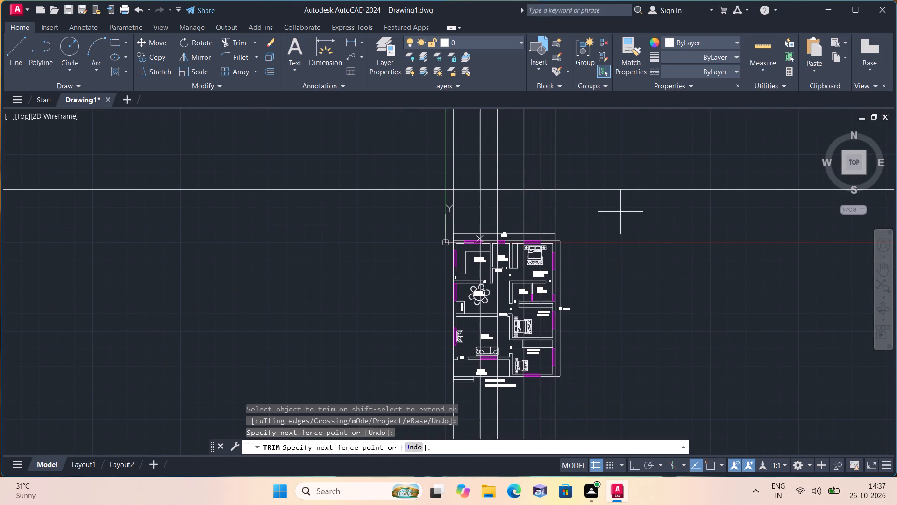
drag(620, 212, 429, 216)
key(space)
Erase the leftover lengths of the six vertical construction lines that run through and below the plan.
middle_drag(425, 214, 397, 153)
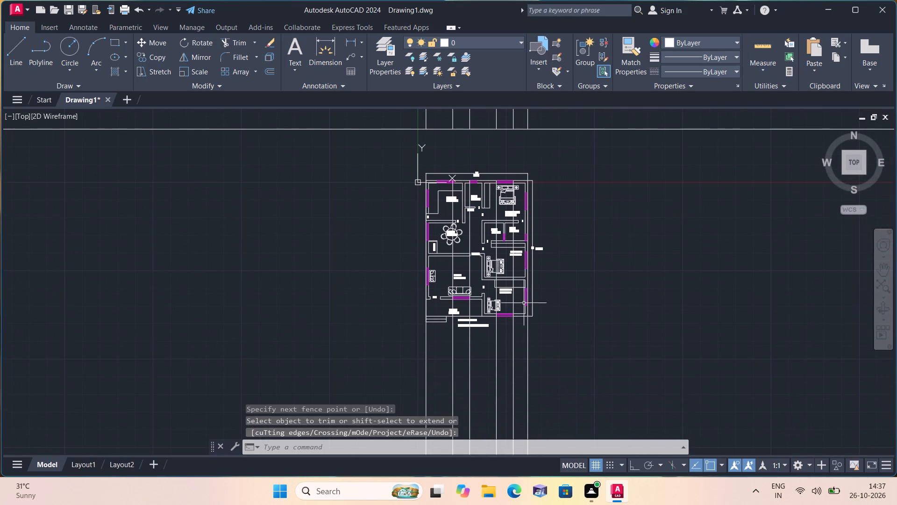
drag(586, 340, 324, 377)
key(Delete)
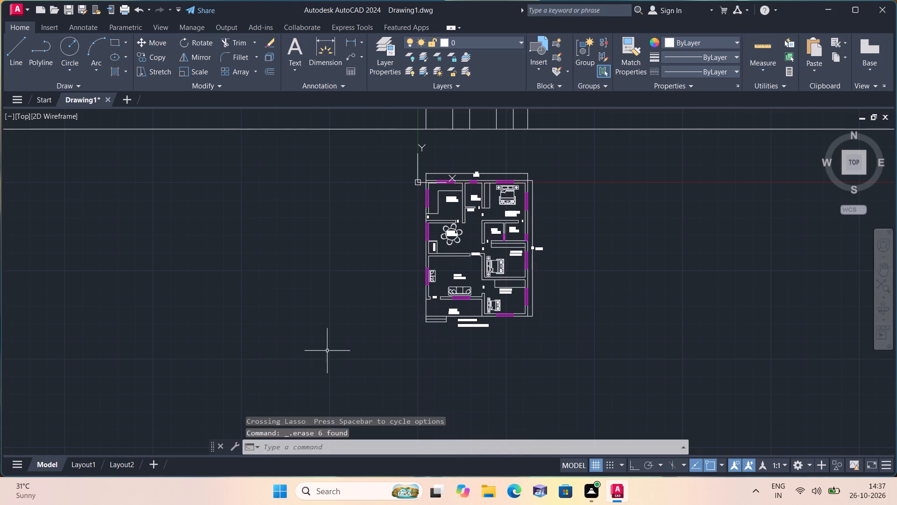
Offset the horizontal construction line above the plan upward by 1'6".
scroll(449, 260, up, 1)
middle_drag(442, 260, 368, 423)
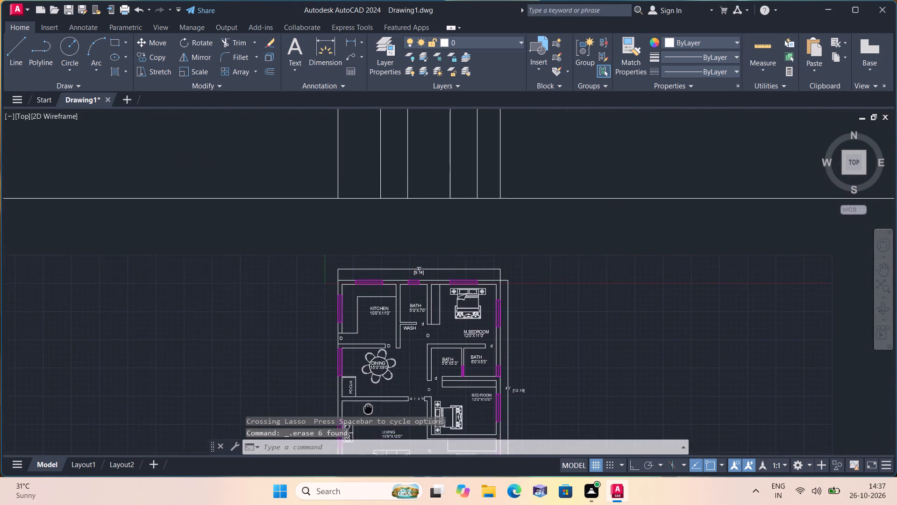
middle_drag(368, 423, 369, 433)
scroll(369, 421, down, 1)
middle_drag(353, 276, 339, 375)
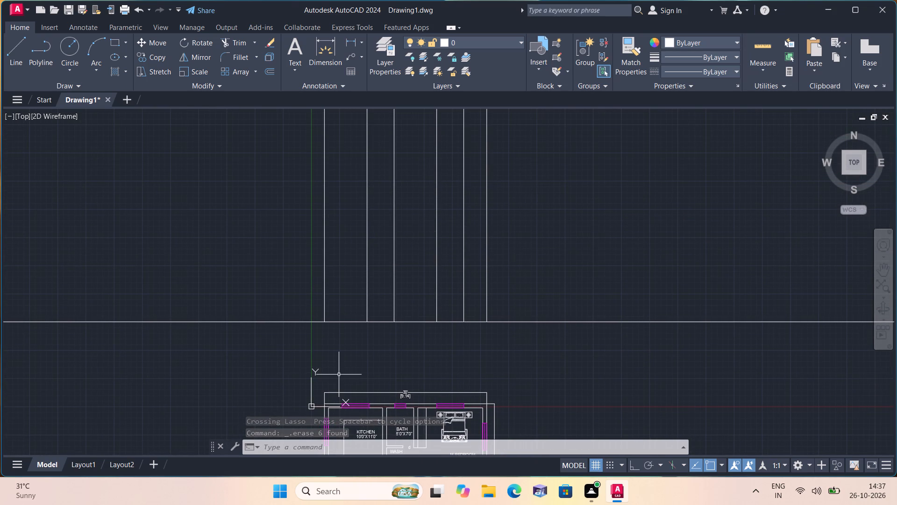
text(offset)
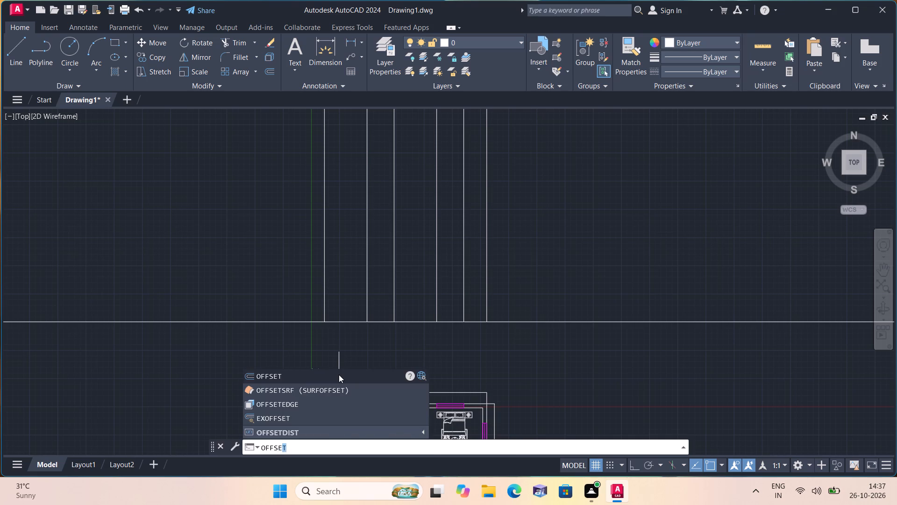
key(space)
text(1'6")
key(space)
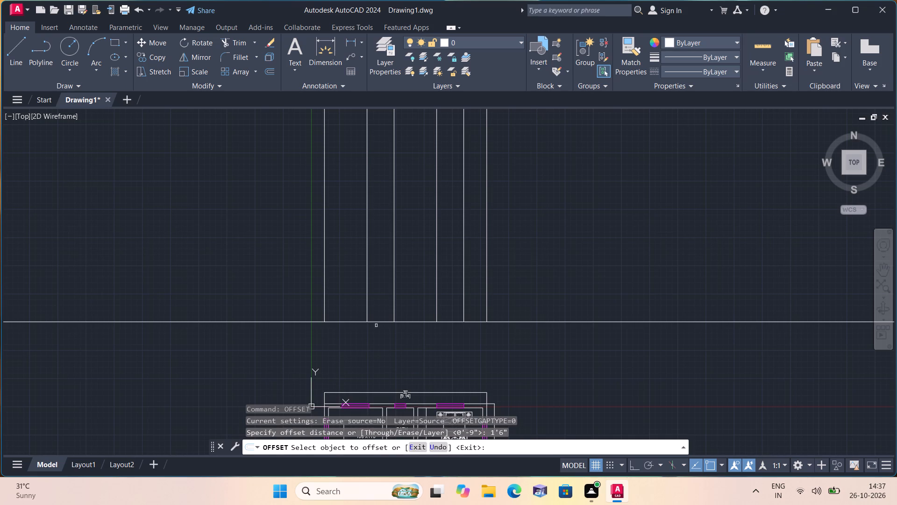
click(378, 321)
click(370, 291)
key(space)
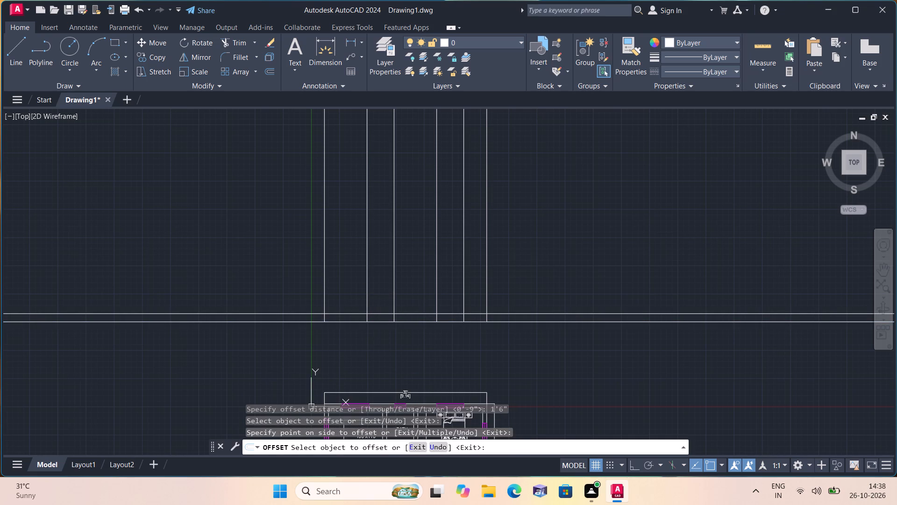
Offset the upper of the two horizontal construction lines upward by 3'.
key(space)
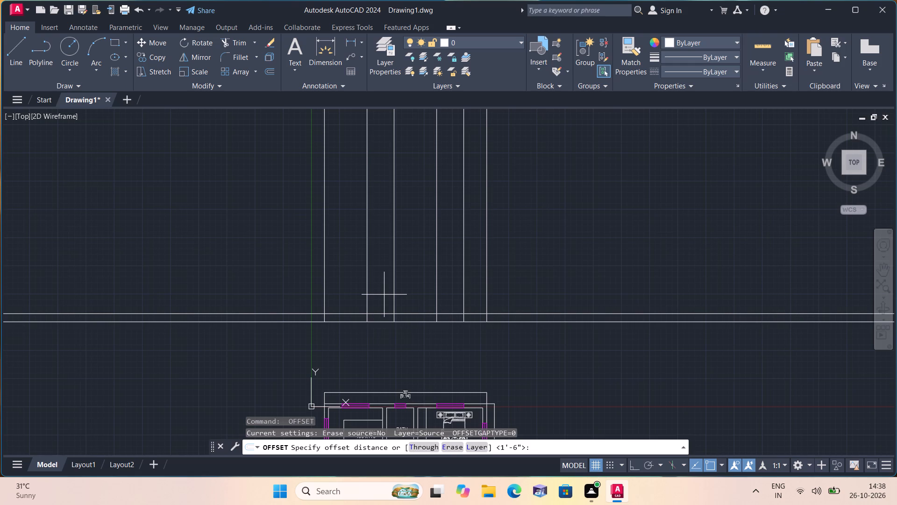
text(3')
key(space)
click(389, 313)
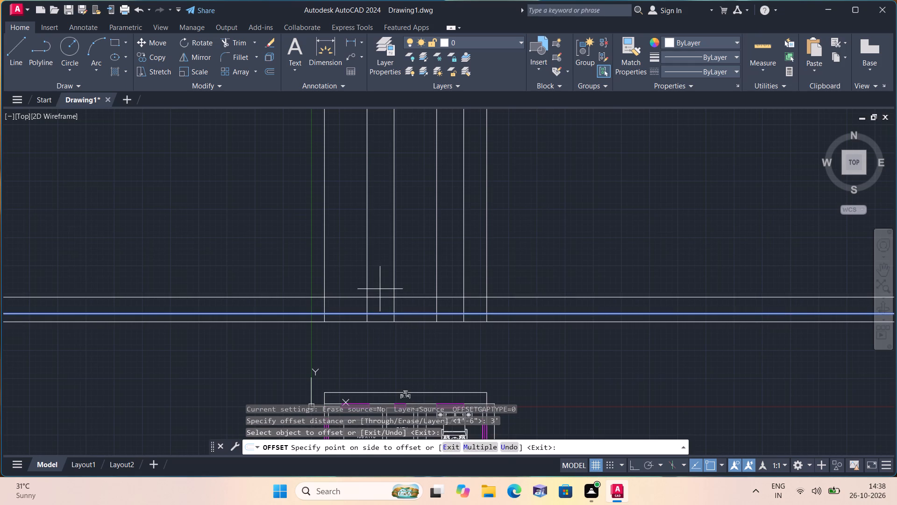
click(380, 288)
key(space)
Offset the topmost horizontal construction line upward by 4'.
key(space)
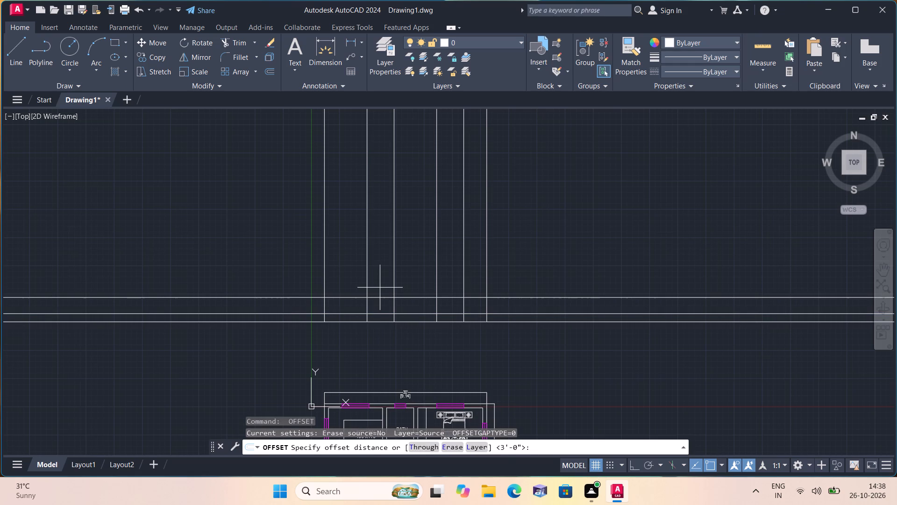
text(4')
key(space)
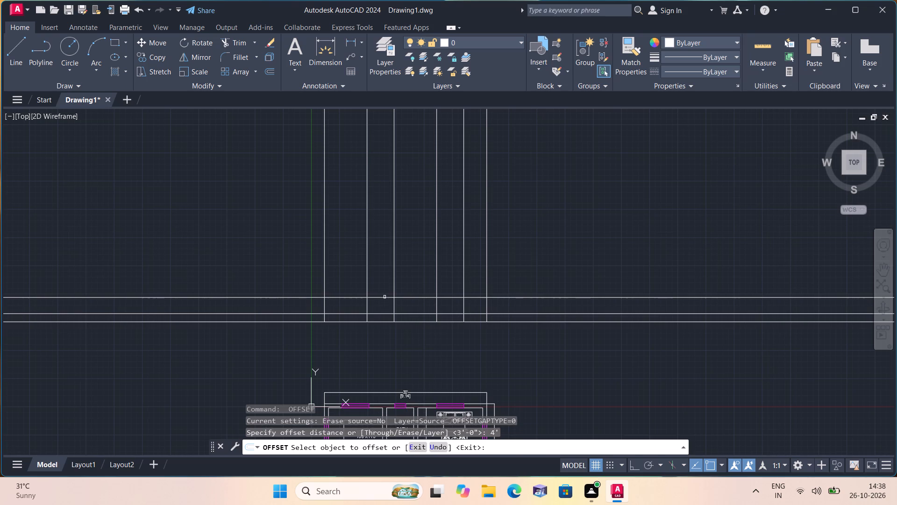
click(384, 297)
click(379, 262)
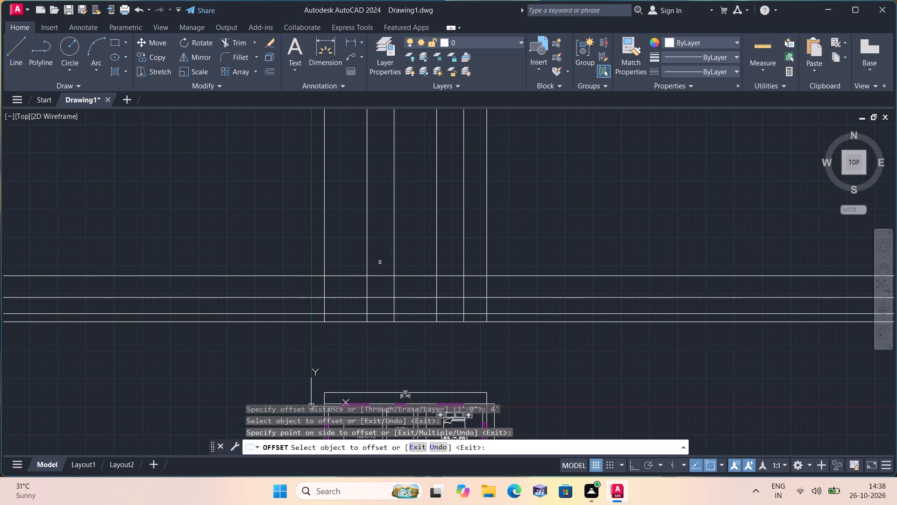
key(space)
Offset the topmost of the four horizontal construction lines upward by 3'.
key(space)
text(3')
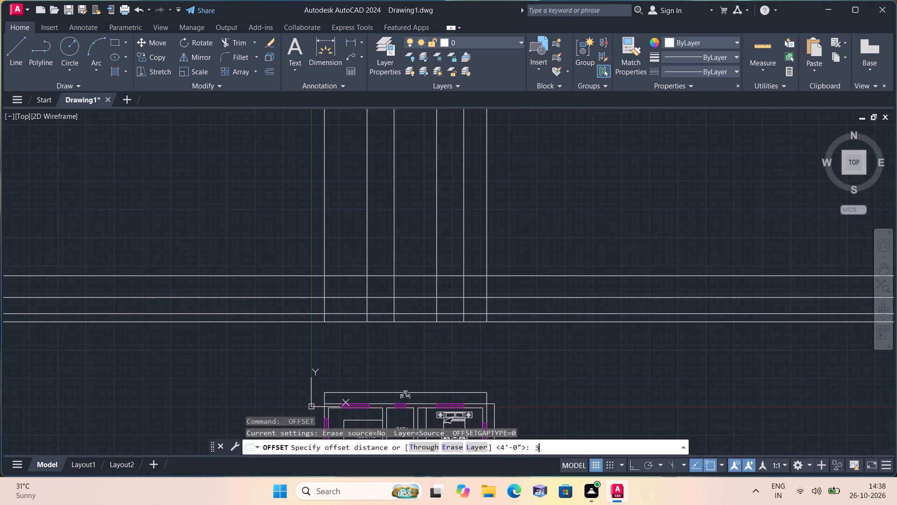
key(space)
click(384, 276)
click(379, 252)
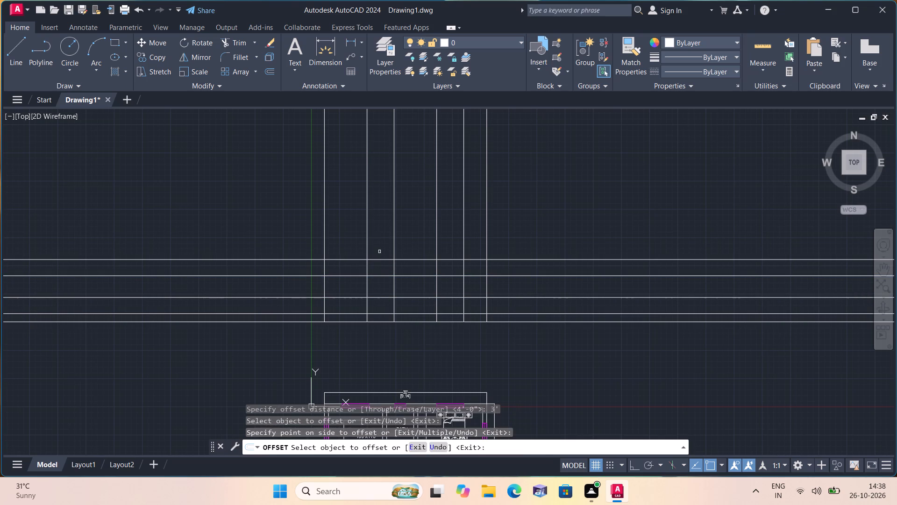
key(space)
Offset the topmost of the five horizontal construction lines upward by 6".
key(space)
text(6")
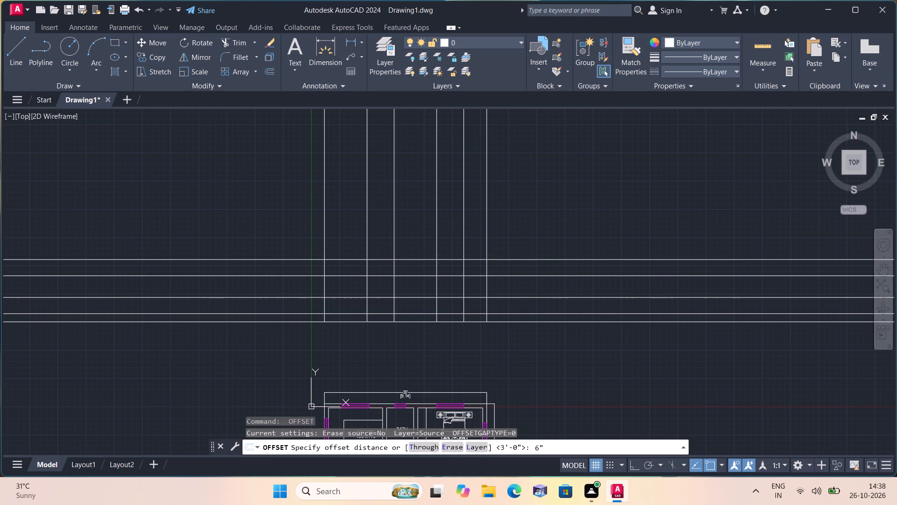
key(space)
click(385, 260)
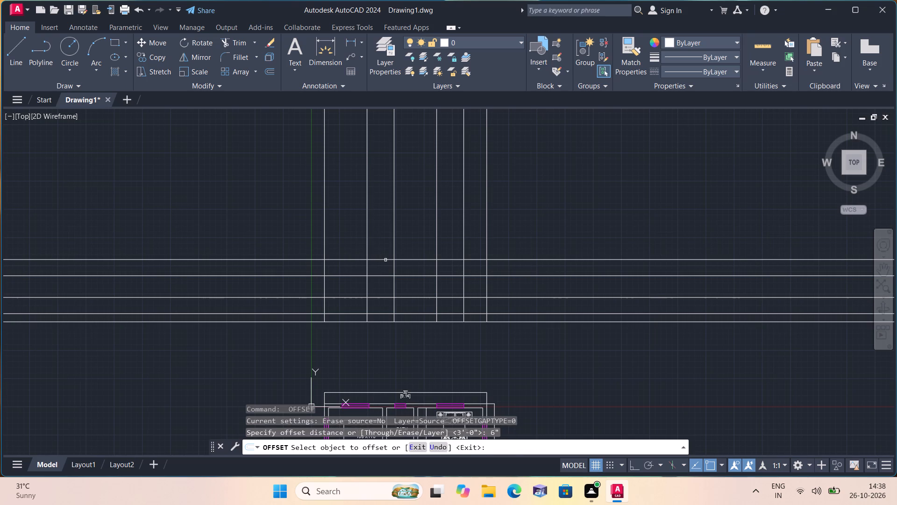
click(375, 236)
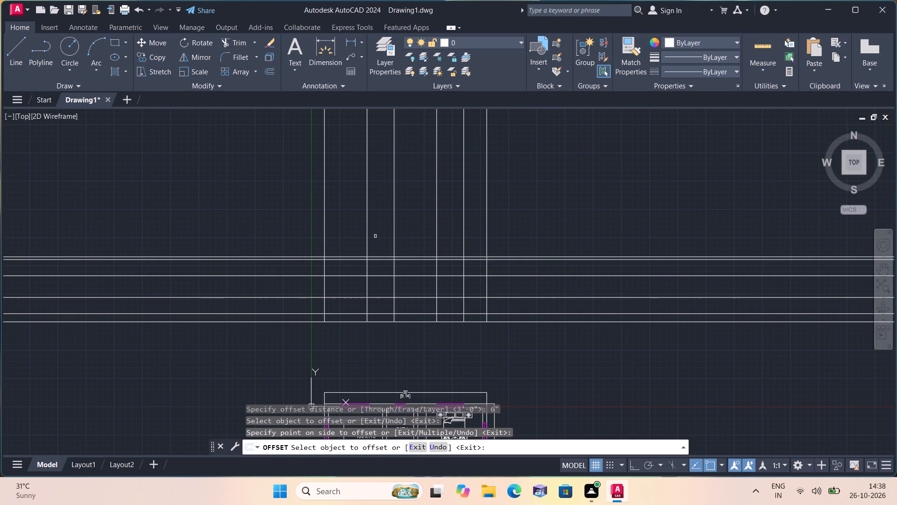
key(space)
Offset the upper line of the closely spaced horizontal pair upward by 3'6".
key(space)
text(3'6")
key(space)
scroll(380, 246, up, 1)
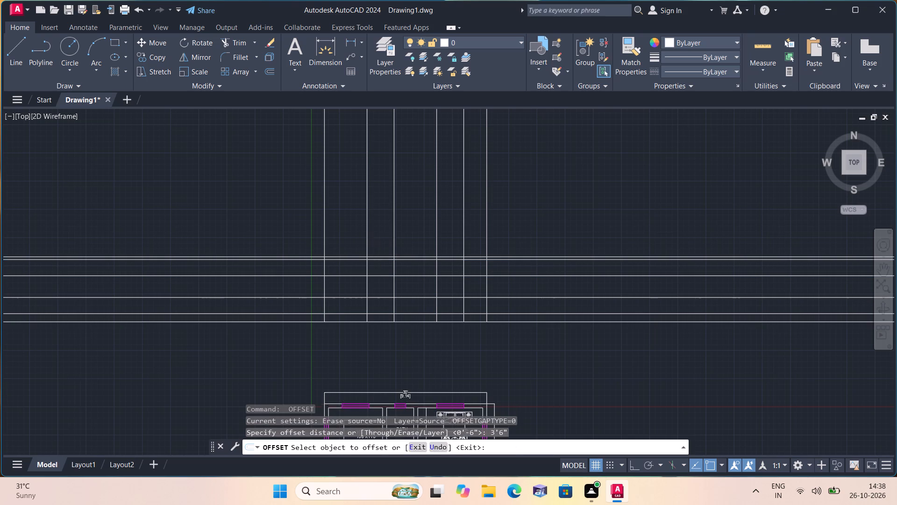
click(376, 262)
click(371, 221)
scroll(371, 221, down, 1)
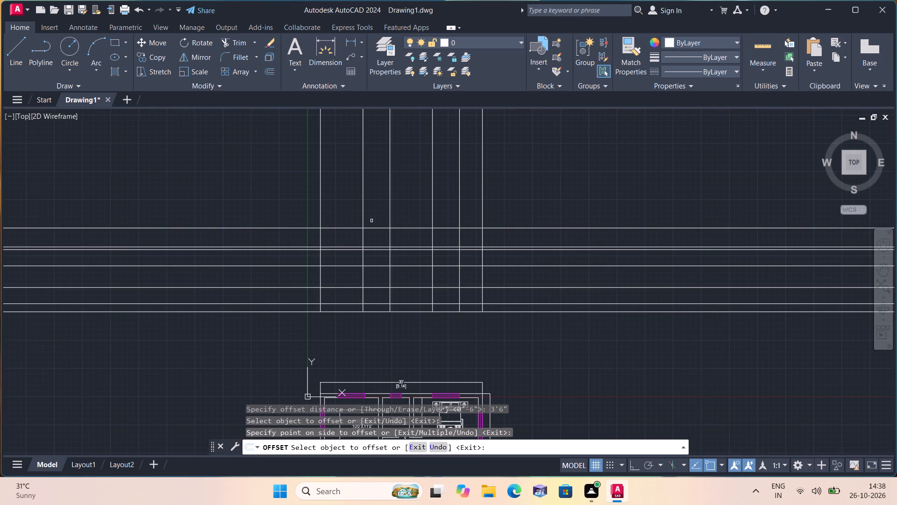
key(space)
Trim the vertical projection lines where they extend above the topmost horizontal height line.
scroll(371, 220, down, 1)
middle_drag(367, 217, 356, 188)
text(trim)
key(space)
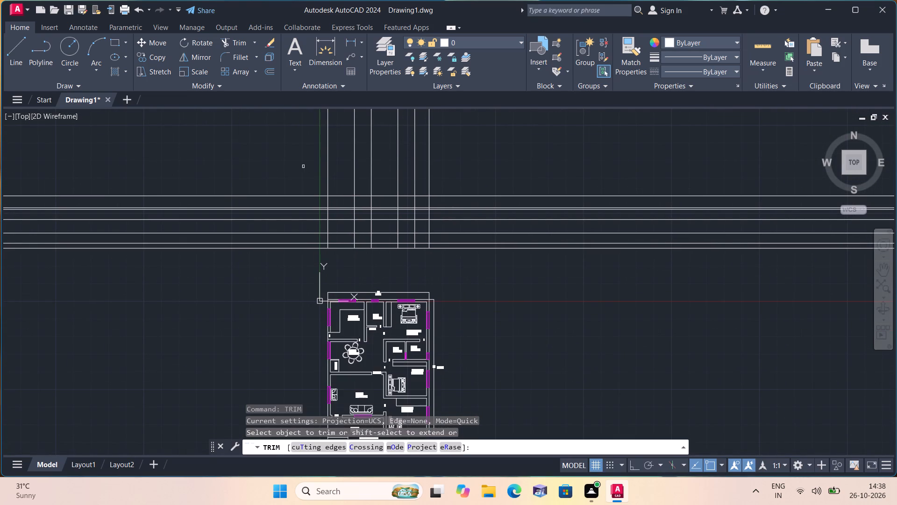
scroll(302, 165, down, 1)
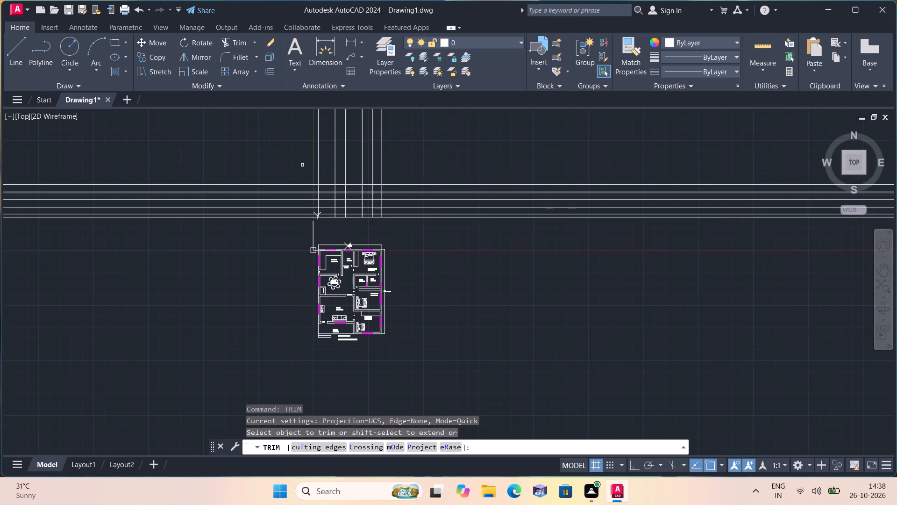
drag(302, 165, 363, 163)
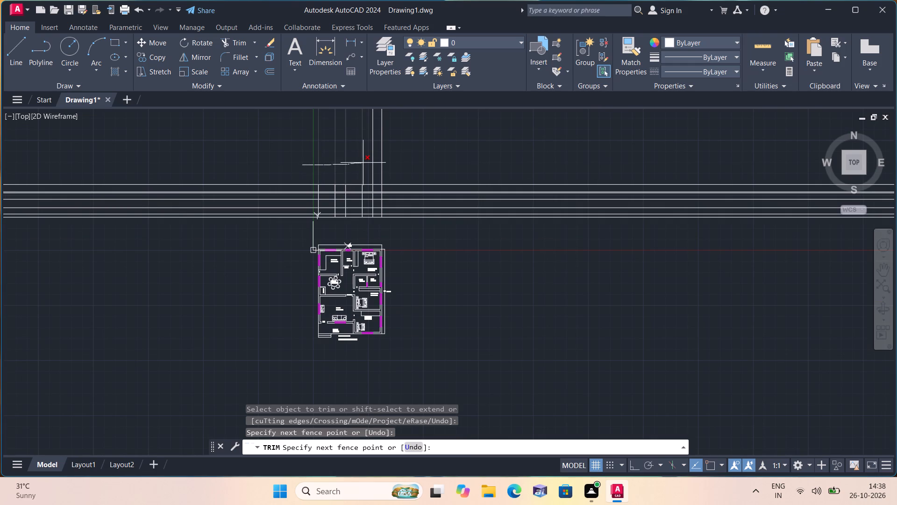
drag(363, 163, 389, 163)
Trim the horizontal height lines beyond both outermost vertical lines, leaving a closed elevation grid above the plan.
scroll(388, 162, up, 1)
drag(428, 181, 429, 182)
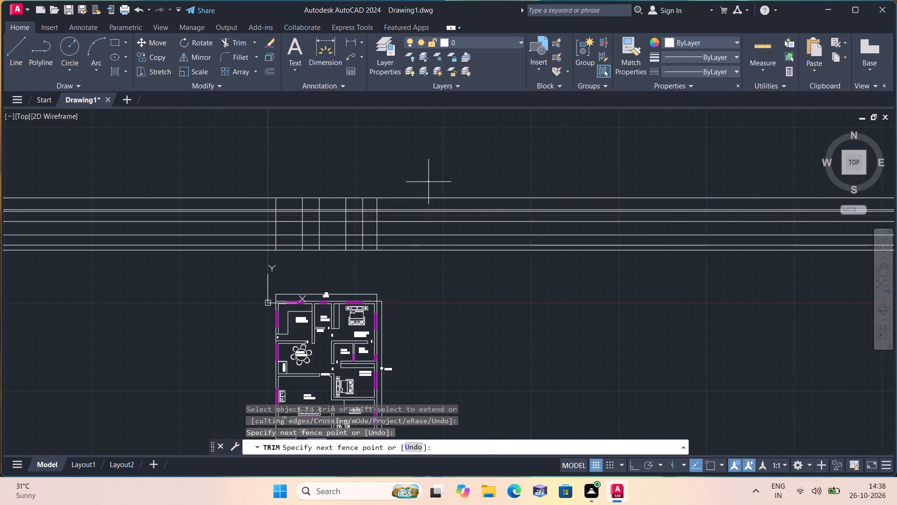
drag(429, 182, 455, 262)
drag(230, 182, 225, 272)
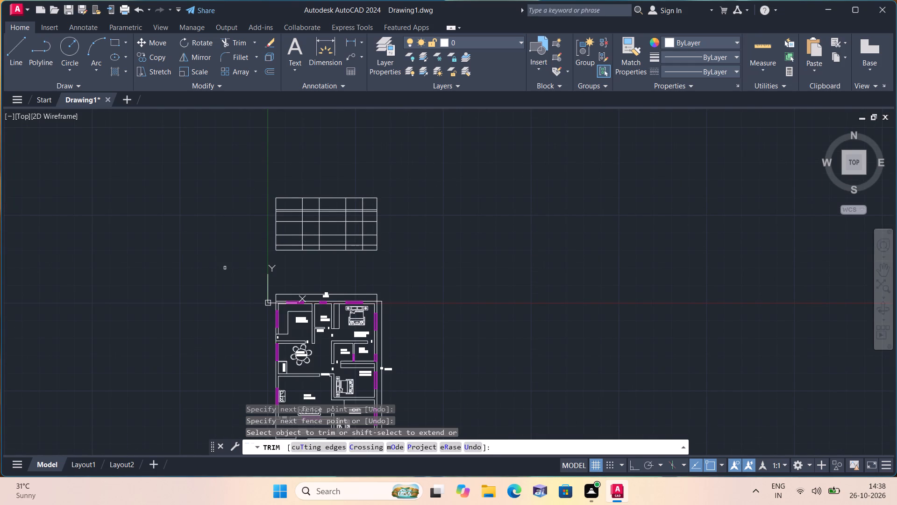
key(Escape)
Examine the elevation grid against the walls and windows of the floor plan below it.
scroll(255, 237, up, 2)
middle_drag(363, 268, 313, 218)
scroll(360, 267, down, 1)
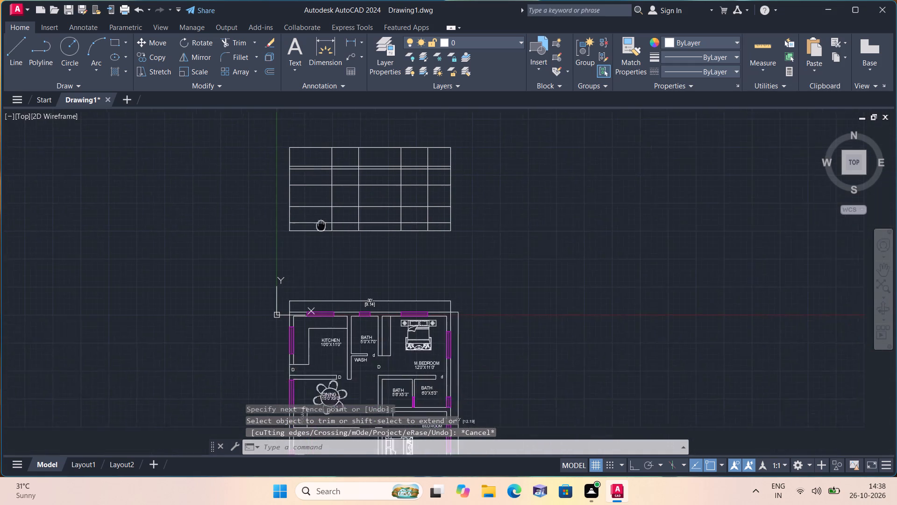
middle_drag(313, 218, 313, 217)
scroll(313, 217, up, 2)
scroll(325, 252, down, 1)
middle_drag(325, 252, 324, 173)
scroll(324, 173, down, 2)
scroll(326, 175, up, 2)
scroll(339, 216, down, 1)
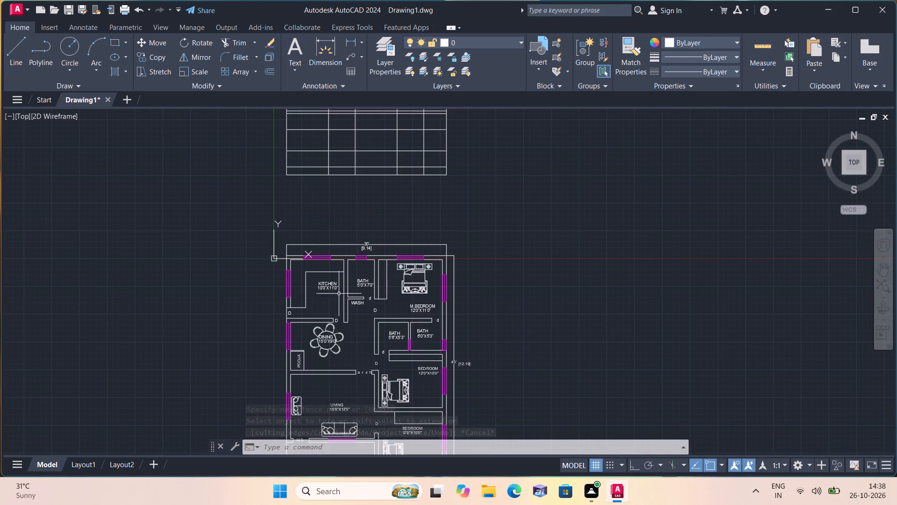
middle_drag(342, 360, 359, 368)
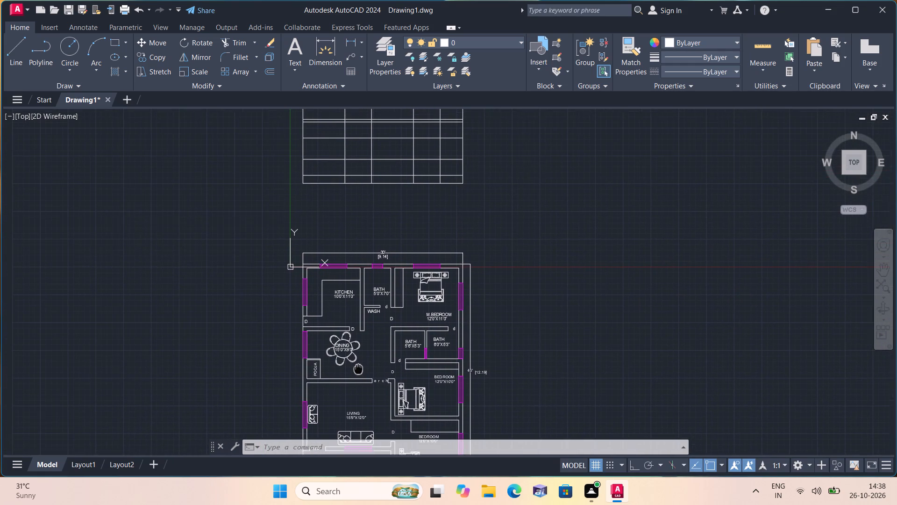
middle_drag(359, 368, 360, 369)
scroll(343, 187, up, 1)
middle_drag(343, 187, 345, 280)
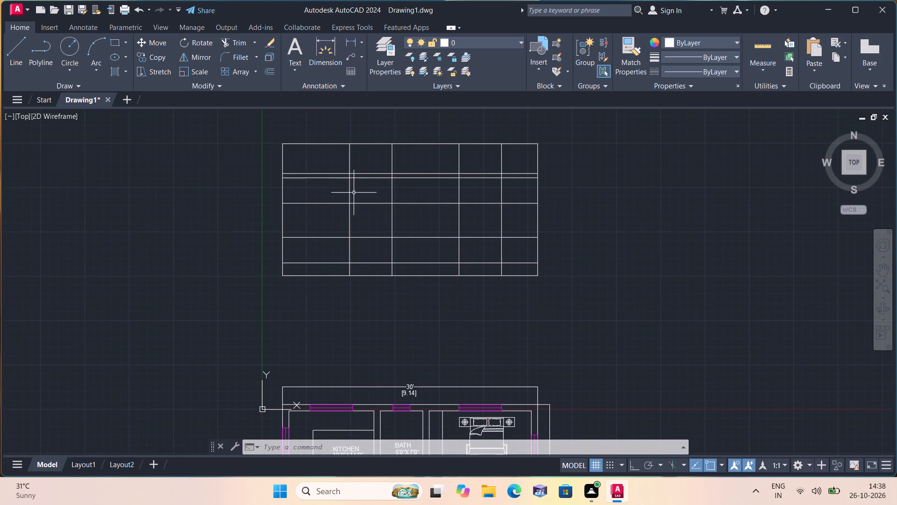
middle_drag(344, 197, 293, 220)
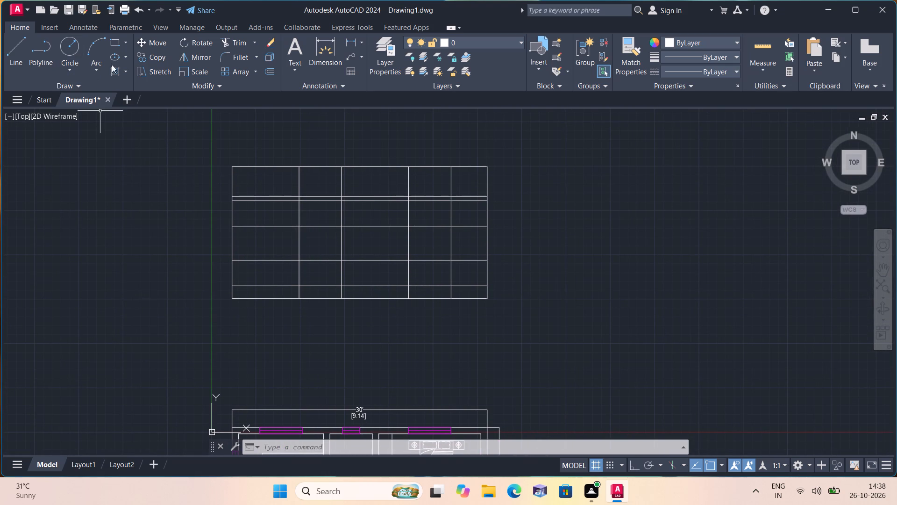
Draw a window rectangle between the second and third vertical lines, spanning the third and fourth horizontal lines from the base.
click(115, 43)
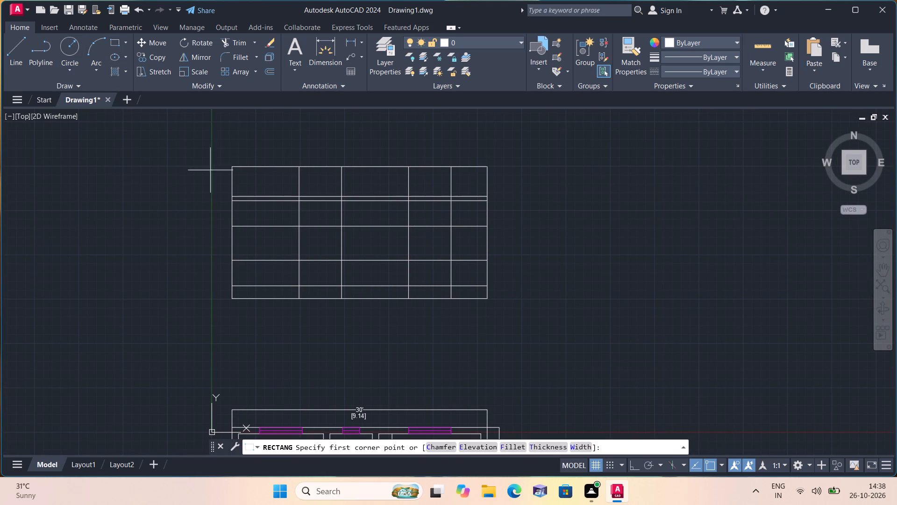
middle_drag(324, 326, 337, 310)
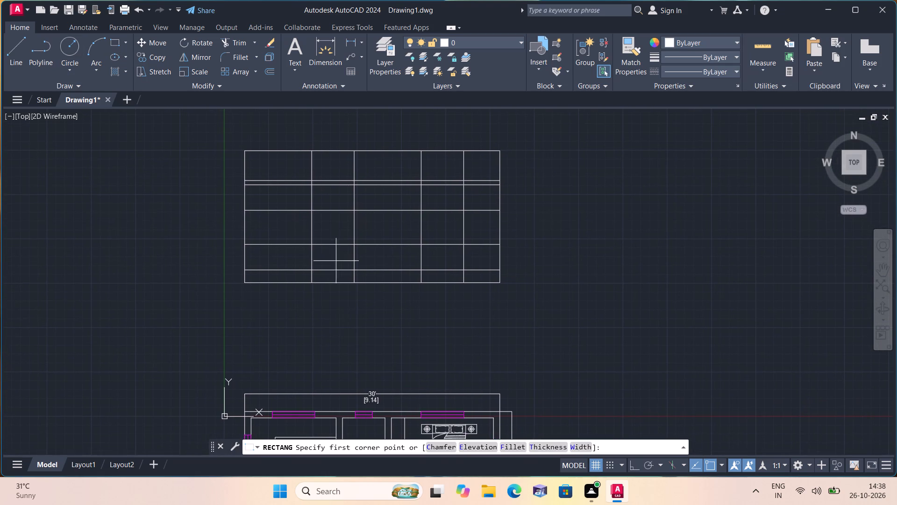
click(313, 210)
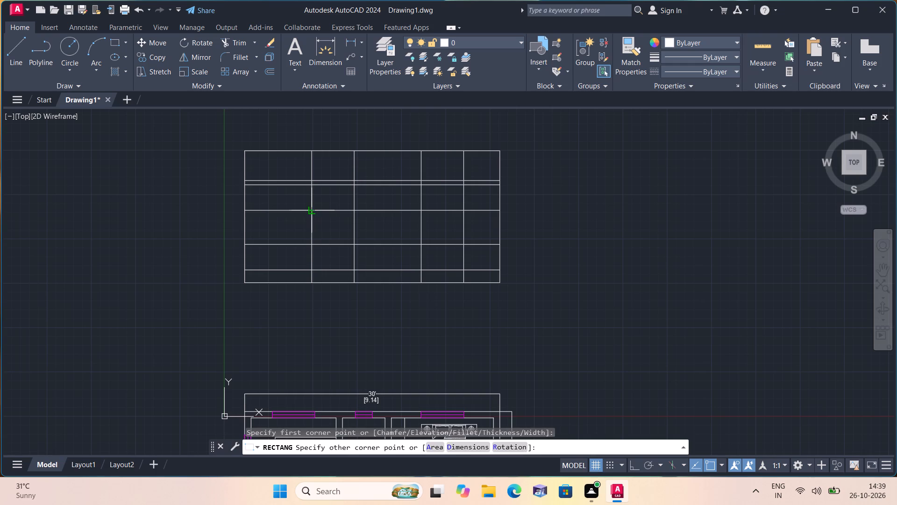
click(355, 244)
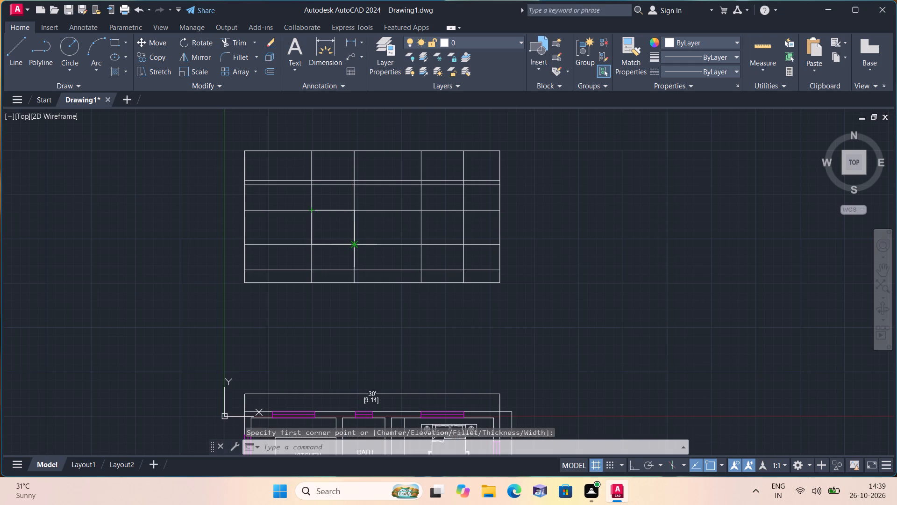
Trim the vertical lines directly above the window rectangle and the horizontal line segments on either side of its top edge.
key(Escape)
text(trim)
key(space)
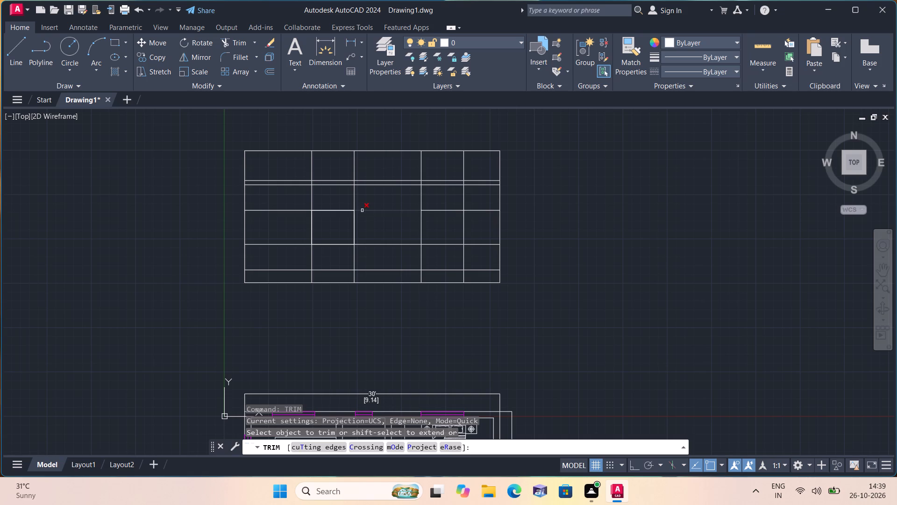
click(359, 205)
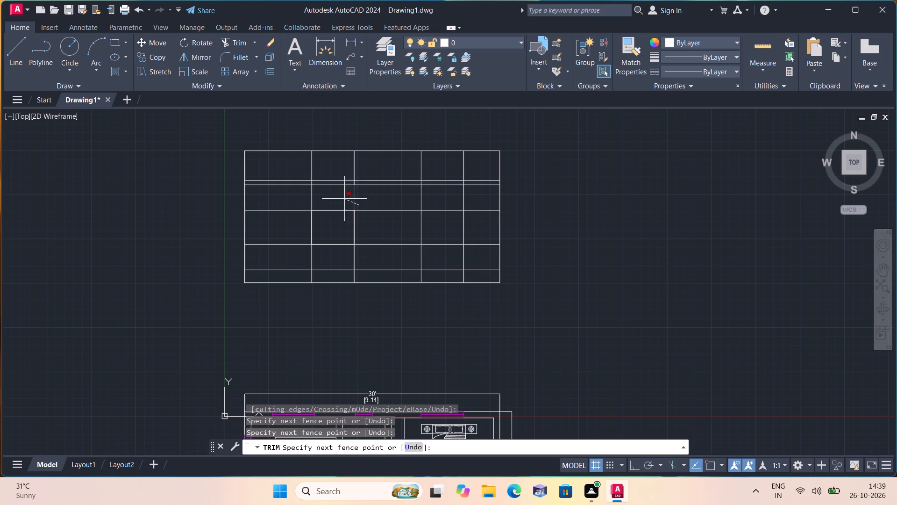
drag(306, 199, 304, 216)
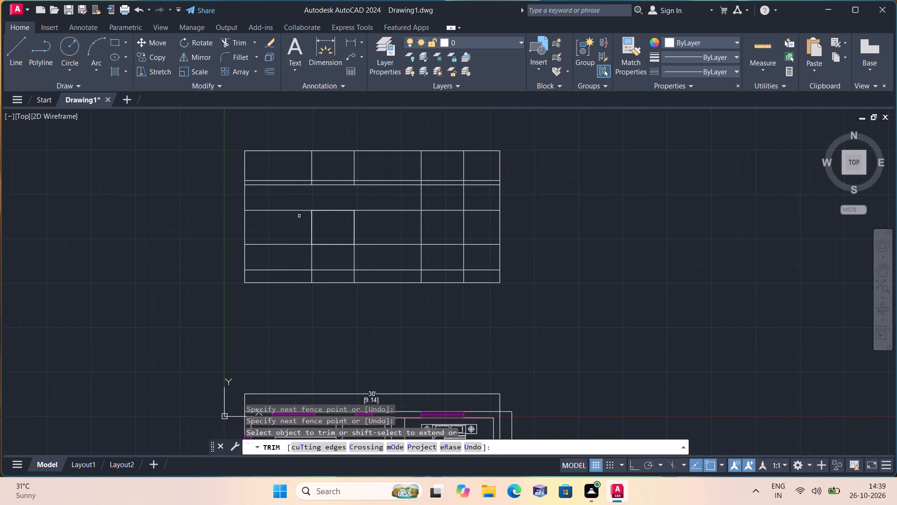
drag(291, 204, 296, 226)
drag(359, 205, 363, 211)
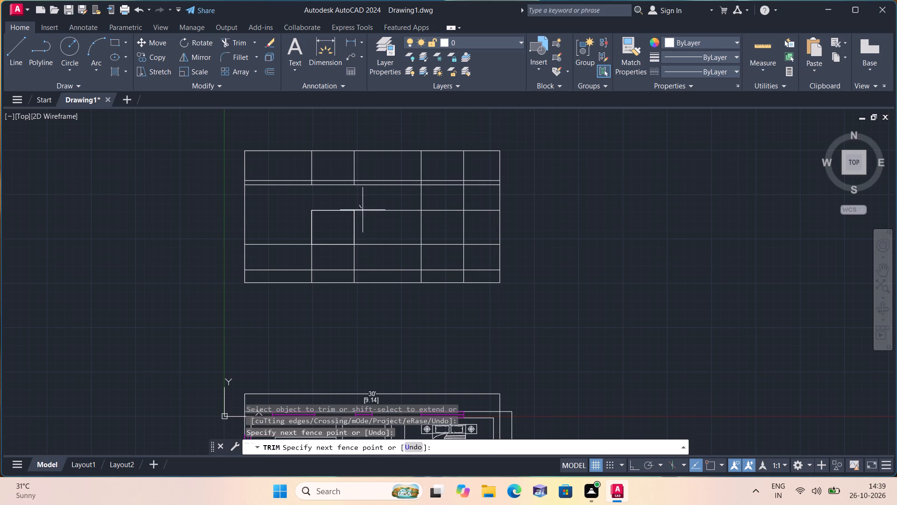
drag(363, 211, 366, 222)
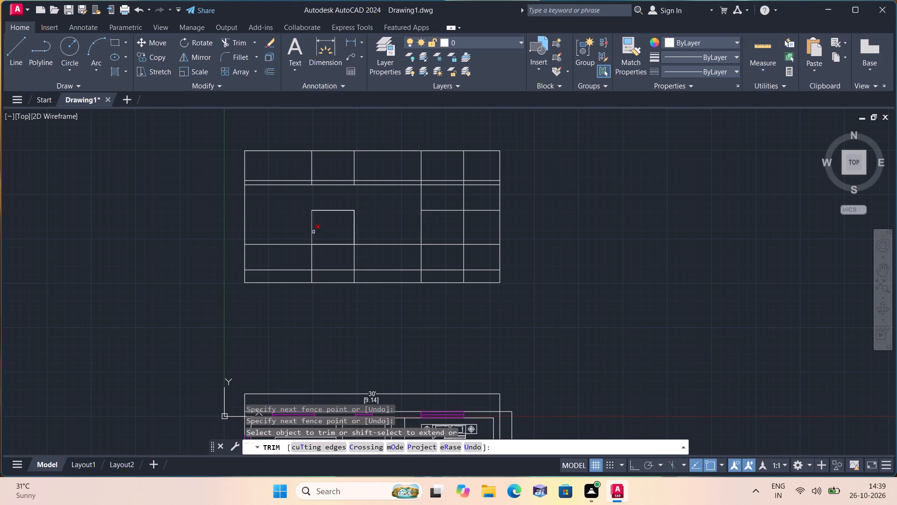
scroll(294, 243, down, 1)
middle_drag(285, 238, 283, 201)
key(Escape)
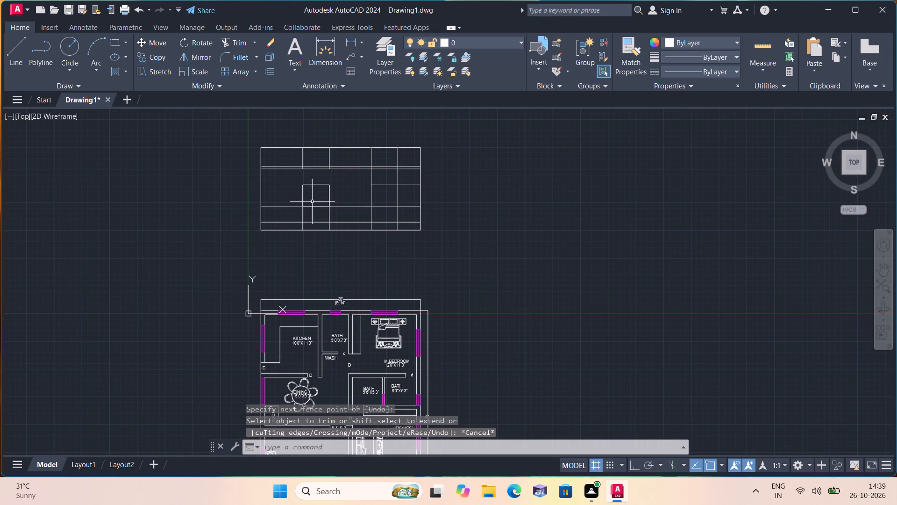
Place vertical construction lines through both jambs of the main door (M.D) opening between the living room and sitout.
middle_drag(313, 196, 320, 152)
scroll(320, 150, down, 1)
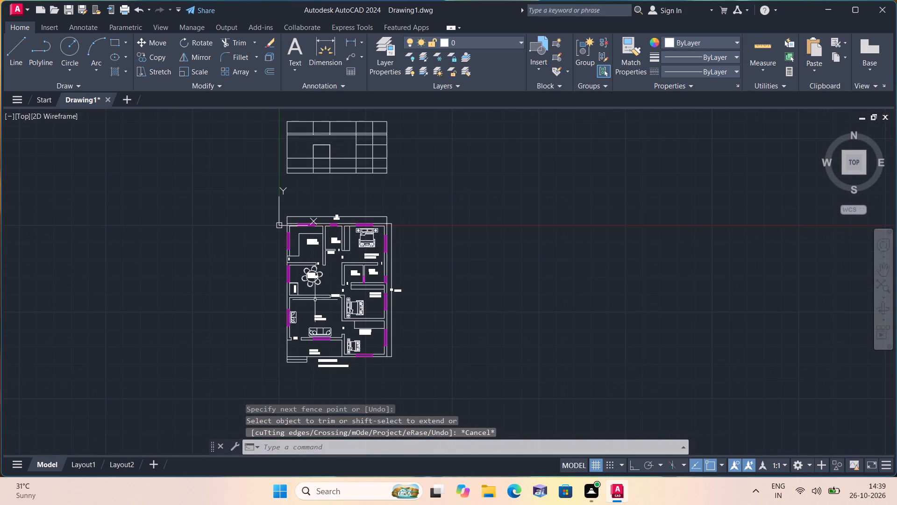
scroll(311, 288, up, 1)
text(xl)
key(space)
key(v)
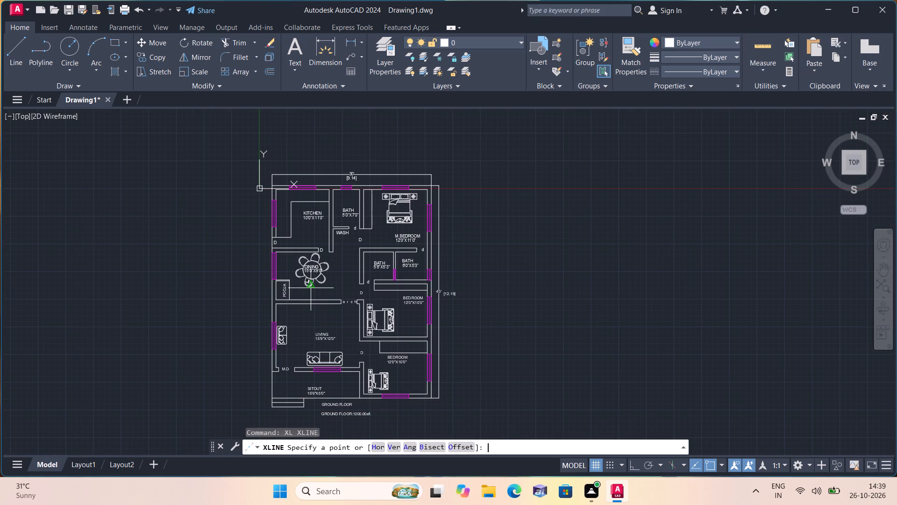
key(space)
scroll(286, 377, up, 3)
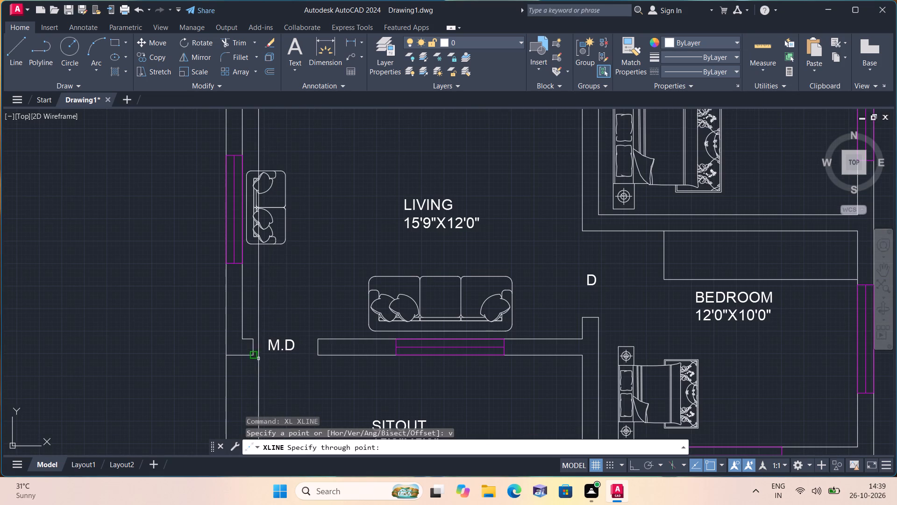
click(255, 359)
click(318, 355)
key(space)
Draw a rectangle between the two door projection lines, from the lower line of the close horizontal pair to the third line from the base.
scroll(344, 300, down, 3)
middle_drag(342, 253, 364, 407)
scroll(354, 213, up, 1)
middle_drag(351, 217, 349, 254)
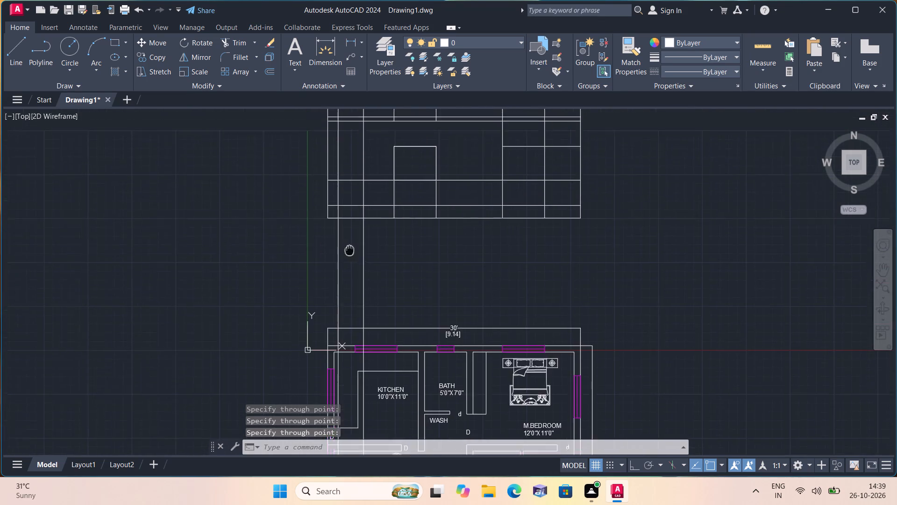
middle_drag(349, 254, 350, 325)
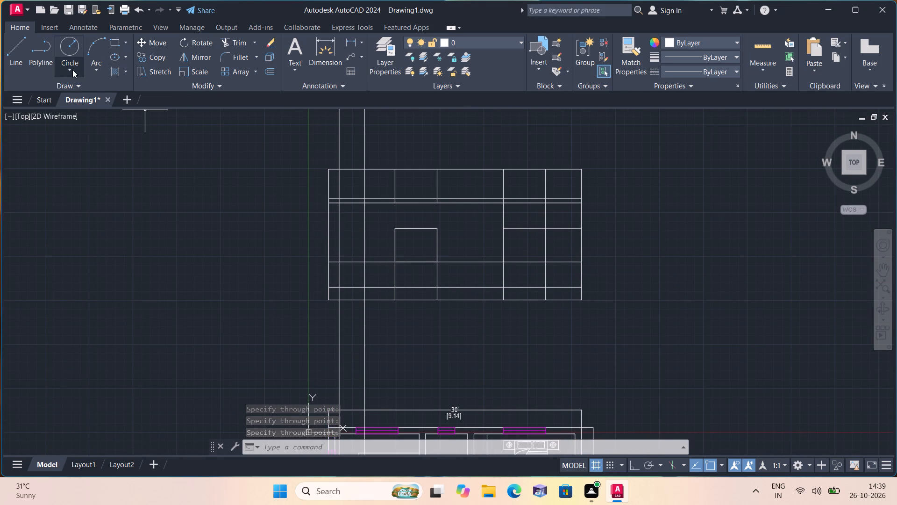
click(121, 43)
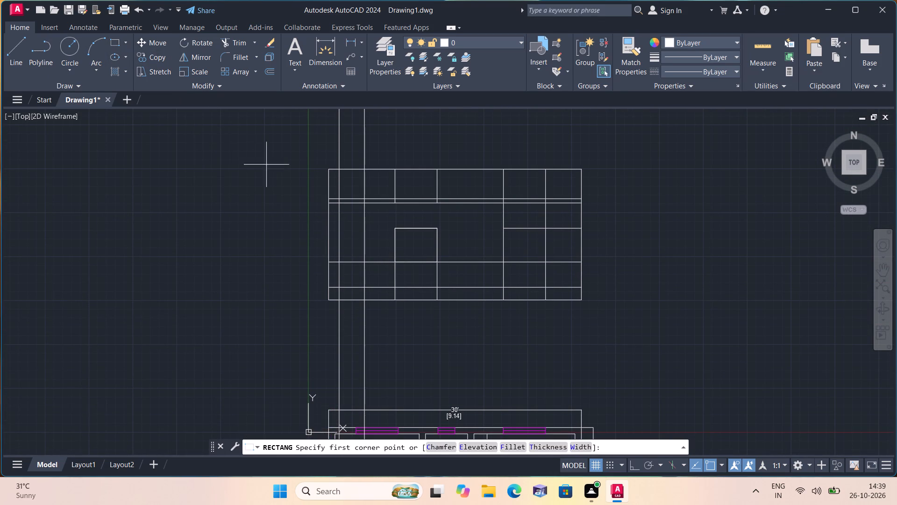
scroll(345, 212, up, 1)
click(336, 199)
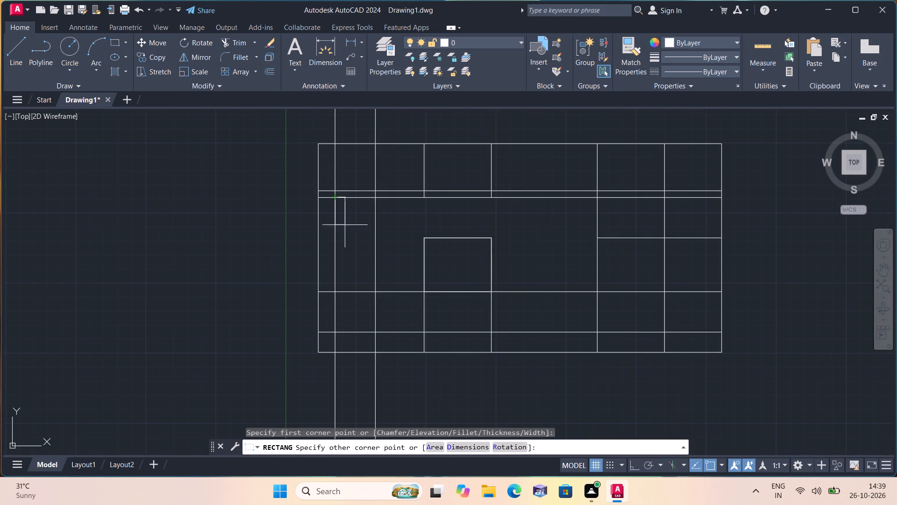
click(375, 293)
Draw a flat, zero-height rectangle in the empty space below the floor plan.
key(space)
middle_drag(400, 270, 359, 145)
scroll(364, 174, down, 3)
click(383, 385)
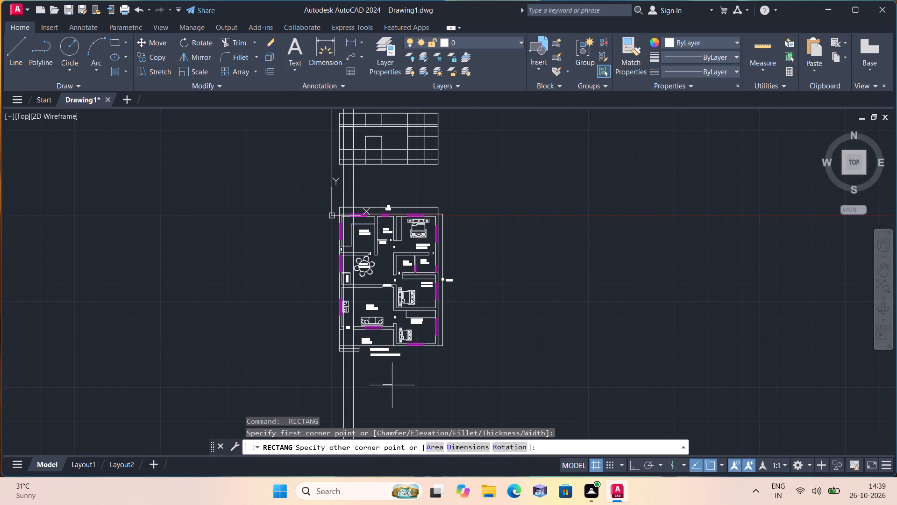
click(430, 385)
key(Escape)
Trim the two door projection lines in the gap between the elevation and the floor plan.
text(trim)
key(space)
scroll(366, 271, up, 1)
scroll(350, 197, down, 1)
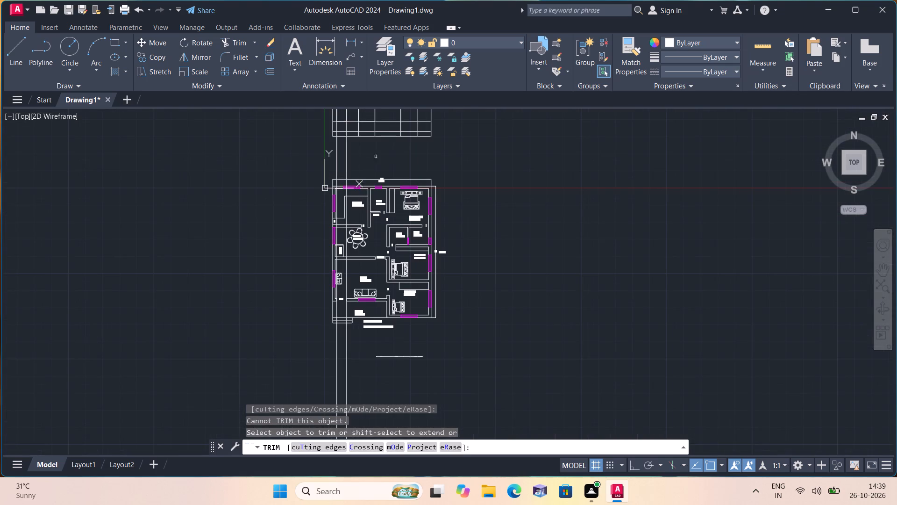
middle_drag(369, 164, 372, 215)
click(374, 217)
click(280, 208)
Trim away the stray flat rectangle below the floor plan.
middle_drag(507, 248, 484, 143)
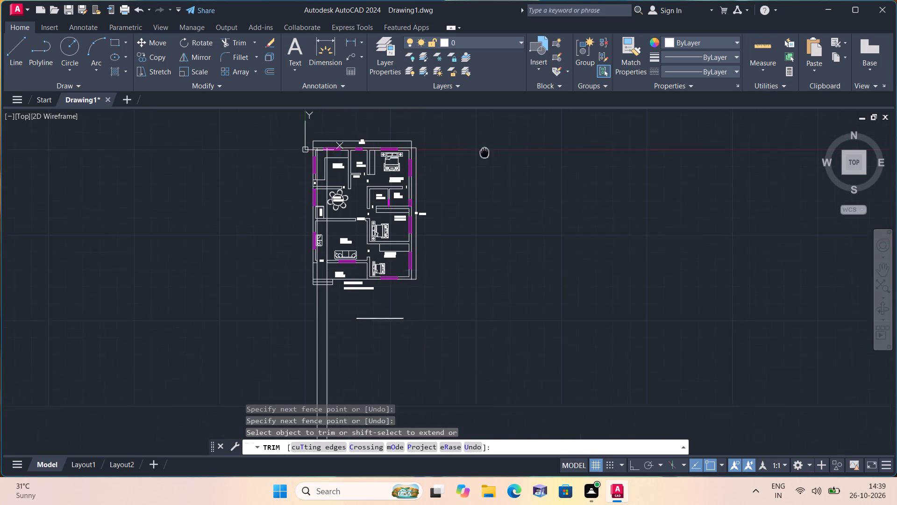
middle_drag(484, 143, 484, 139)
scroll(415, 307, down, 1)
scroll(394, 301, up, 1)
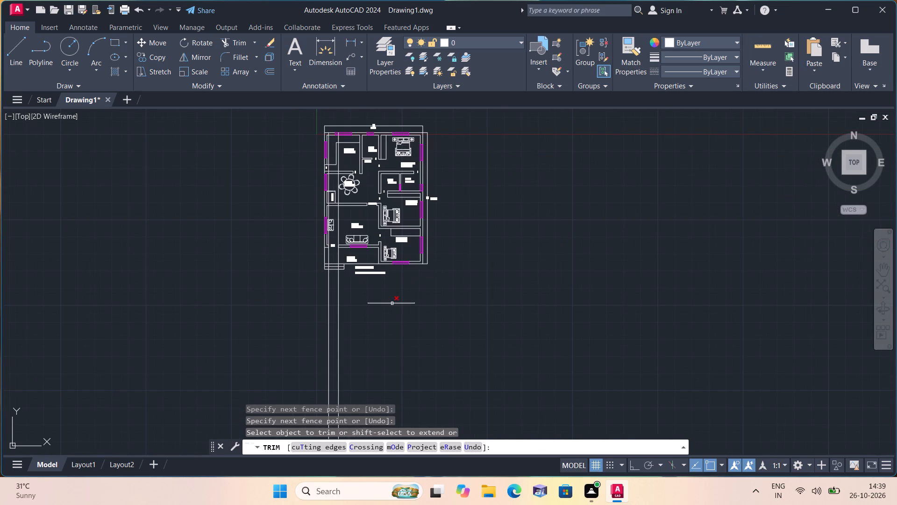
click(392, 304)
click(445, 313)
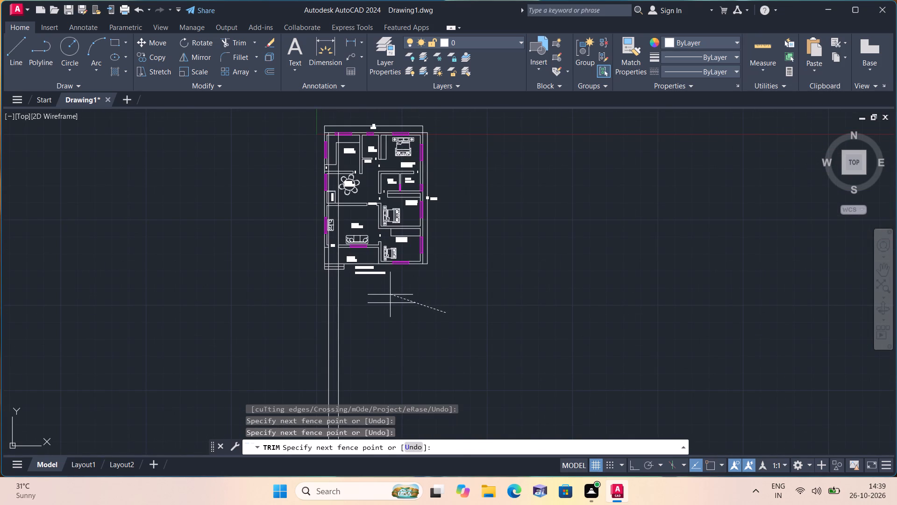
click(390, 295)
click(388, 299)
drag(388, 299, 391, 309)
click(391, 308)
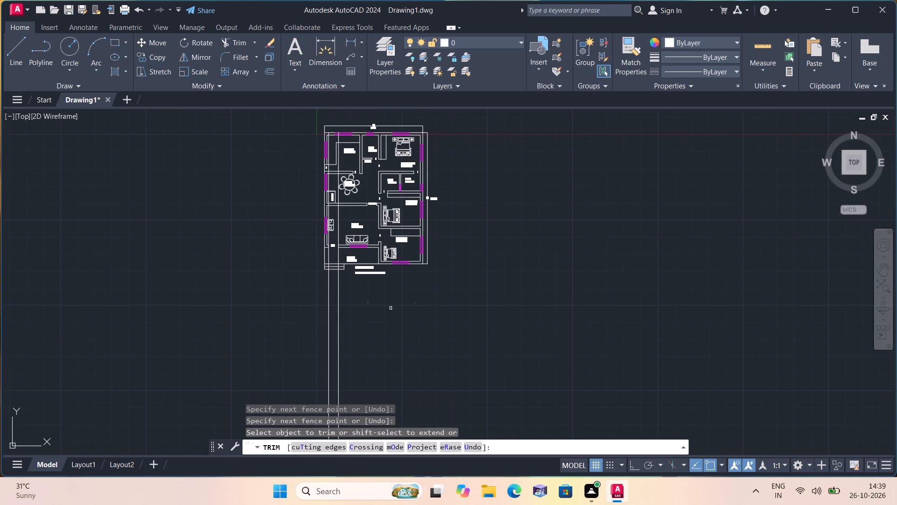
Erase the two leftover door projection lines that run through and below the floor plan.
click(414, 321)
key(Escape)
drag(428, 325, 388, 316)
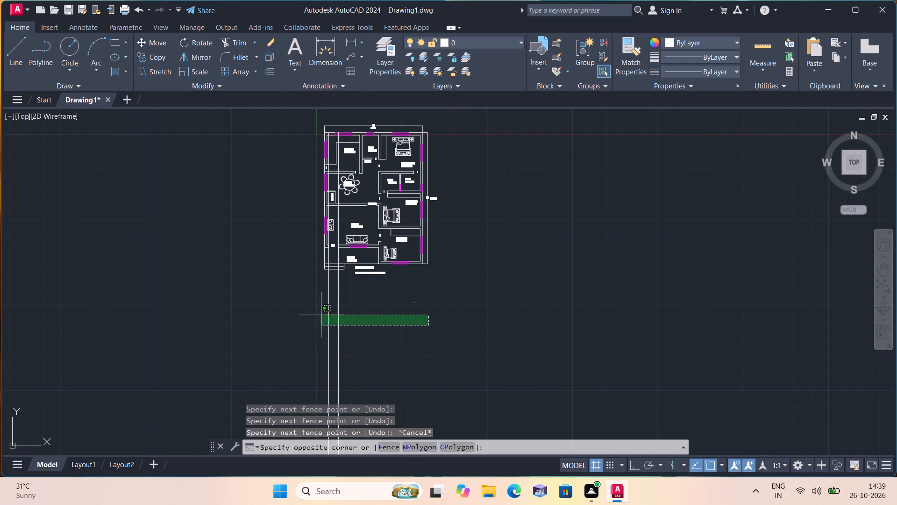
click(289, 315)
key(Delete)
Delete the short door rectangle between the two door projection lines in the elevation.
middle_drag(287, 299, 296, 411)
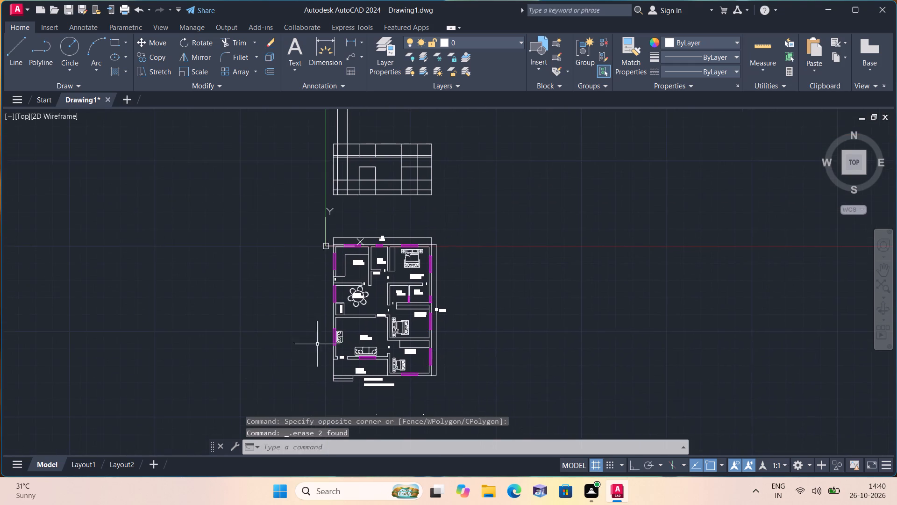
scroll(338, 207, up, 2)
middle_drag(343, 210, 304, 331)
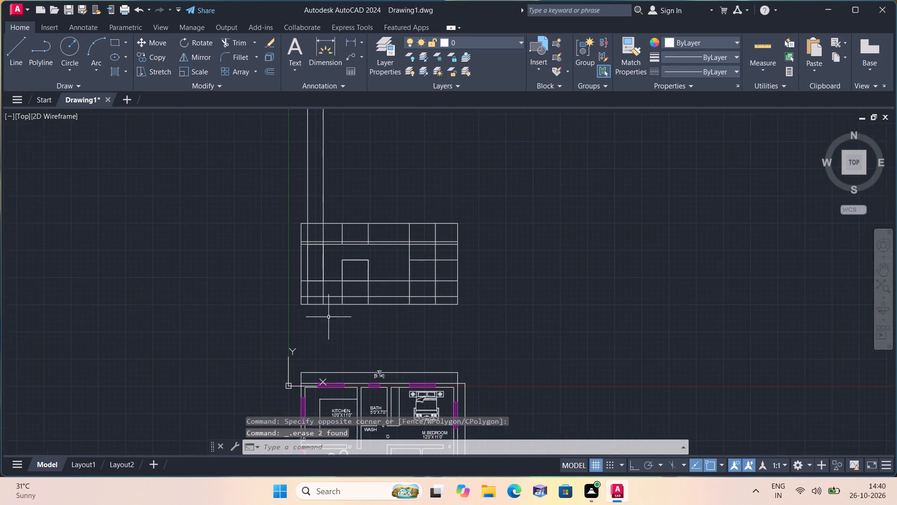
scroll(328, 317, down, 1)
middle_drag(327, 317, 317, 307)
scroll(317, 307, up, 1)
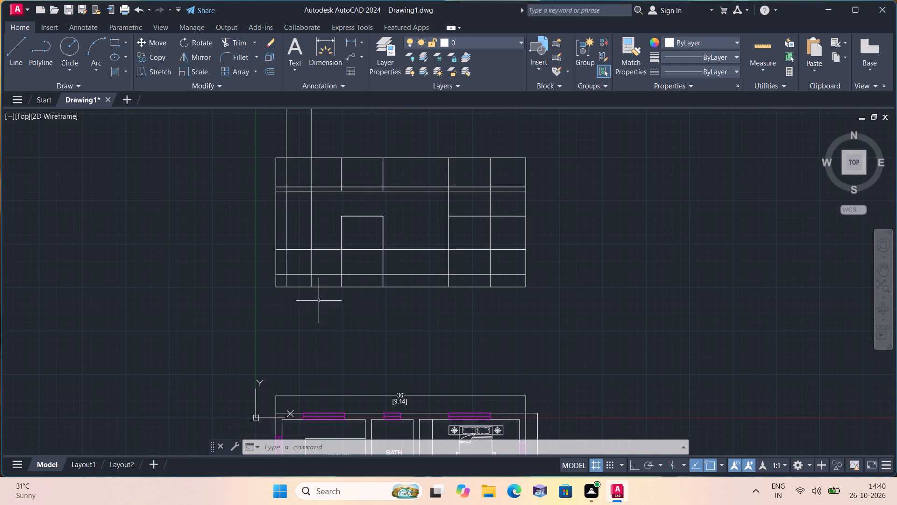
click(310, 238)
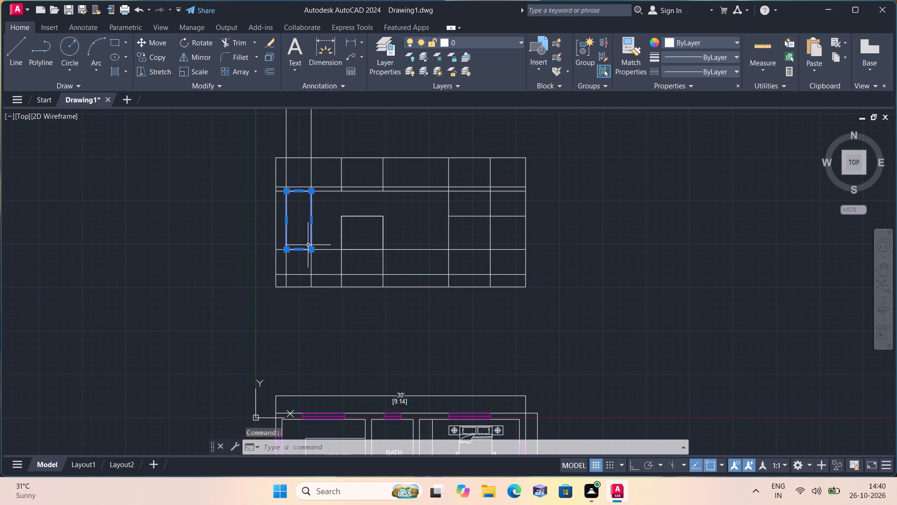
key(Delete)
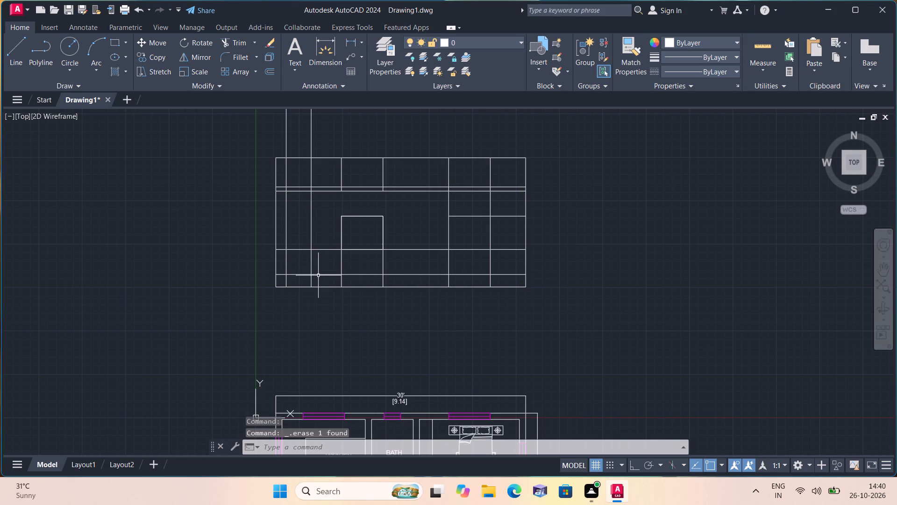
Draw a taller door rectangle between the door projection lines, from the close pair's lower line to the first line above the base.
click(121, 39)
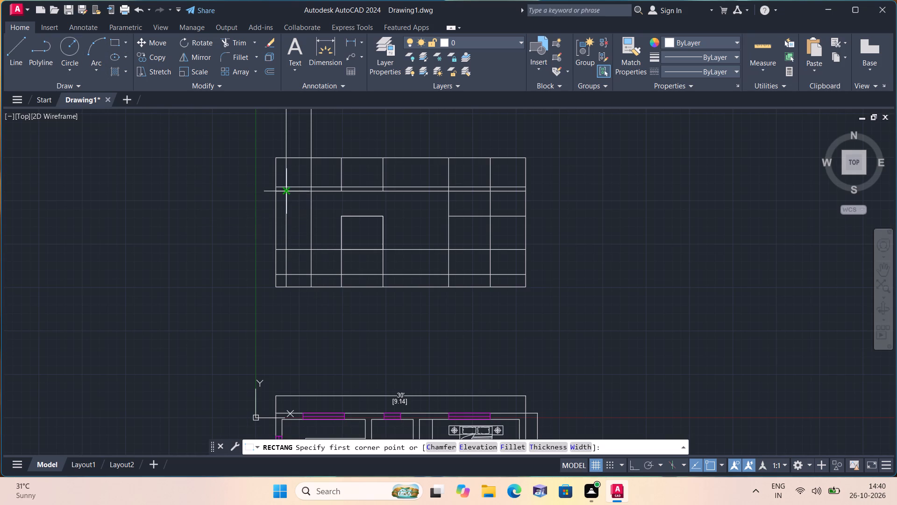
click(289, 191)
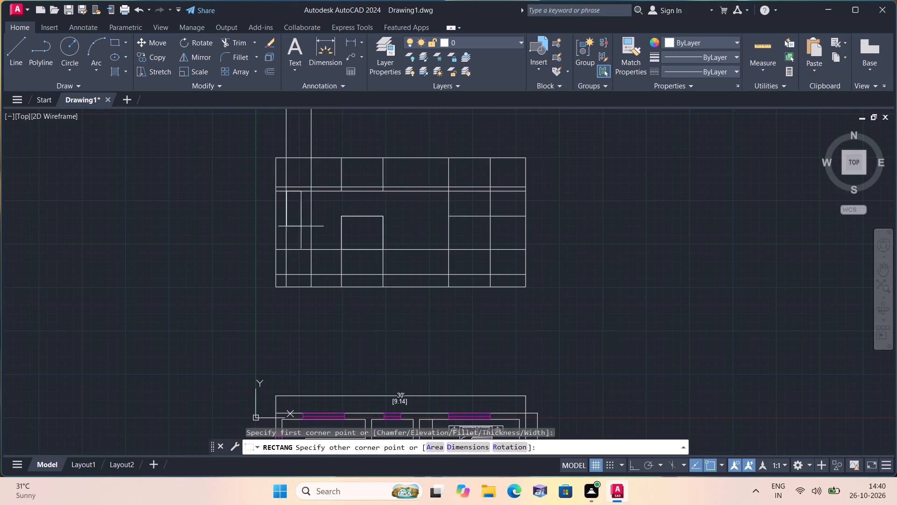
click(309, 272)
key(Delete)
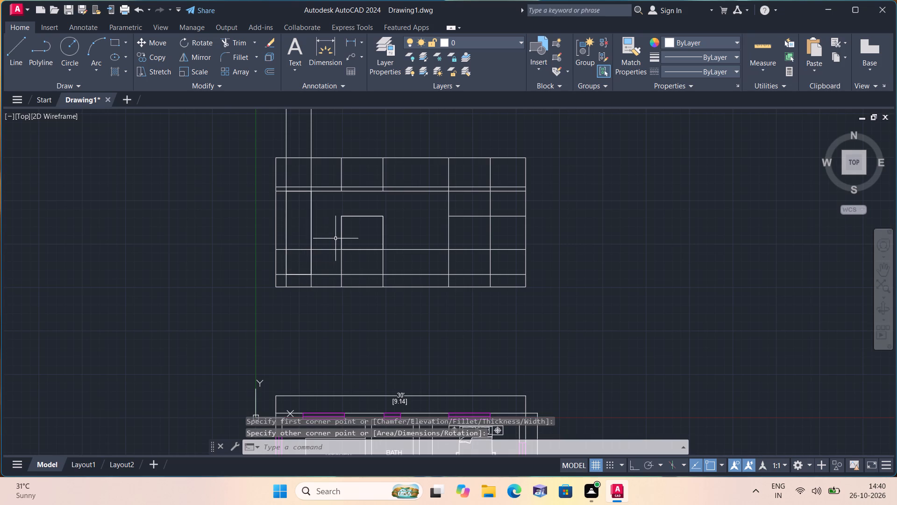
Trim the horizontal sill-level line where it crosses the inside of the door rectangle.
text(trim)
key(space)
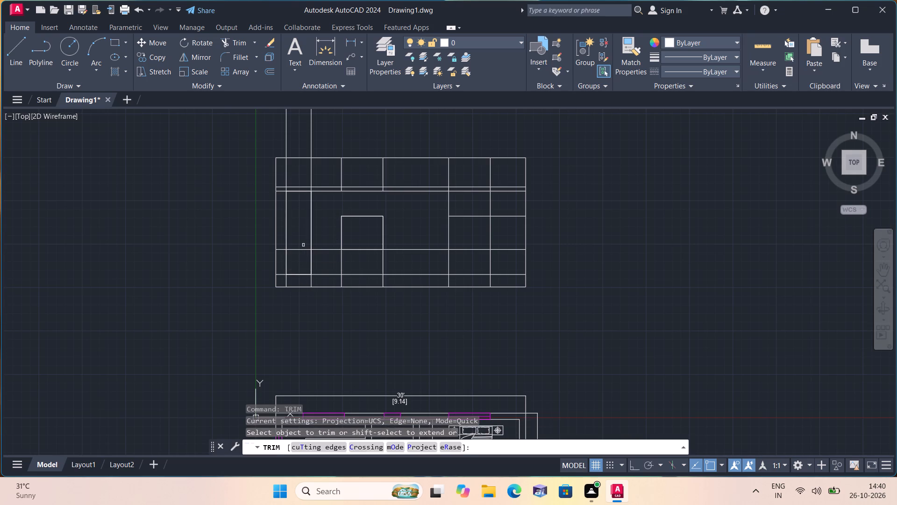
click(302, 247)
click(301, 259)
scroll(301, 259, up, 1)
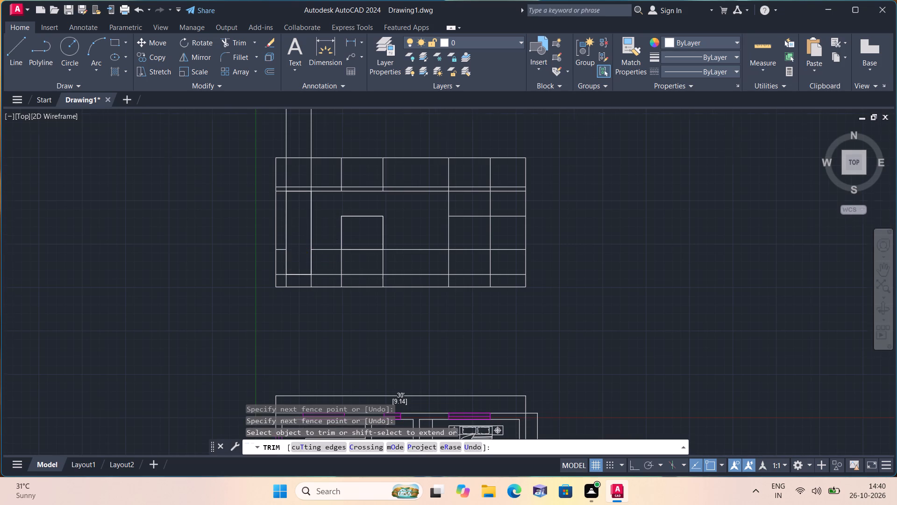
Trim the two door projection lines where they extend above the elevation's top line.
scroll(296, 221, down, 1)
middle_drag(290, 223, 281, 294)
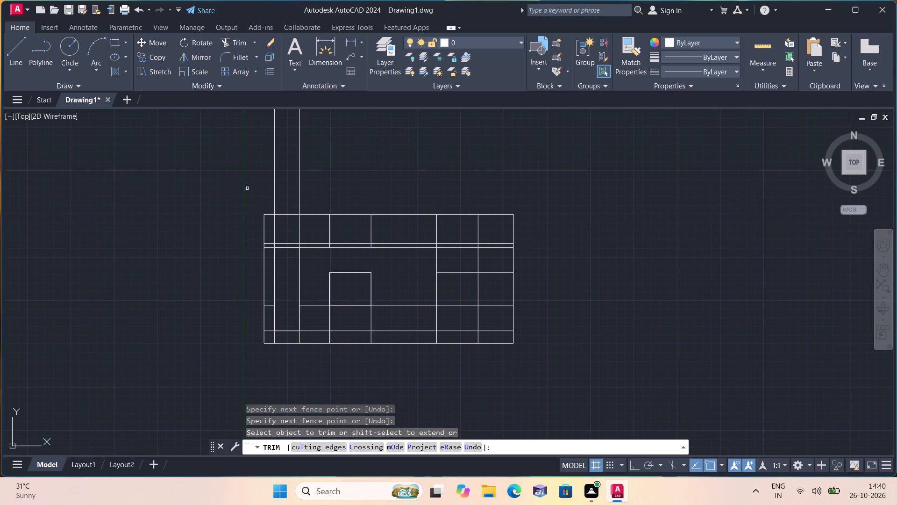
drag(246, 188, 325, 199)
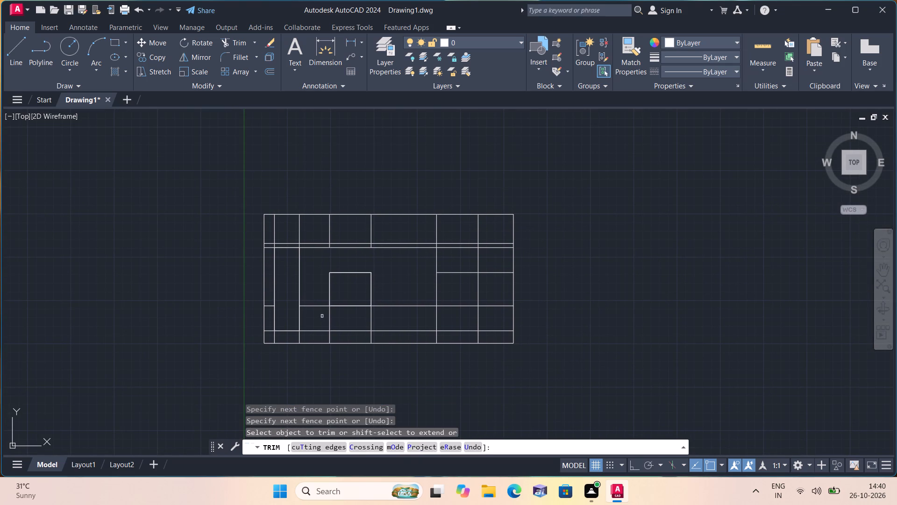
Trim the window and door projection lines beneath their rectangles, down to the elevation's base line.
click(321, 317)
click(385, 315)
click(380, 334)
click(327, 336)
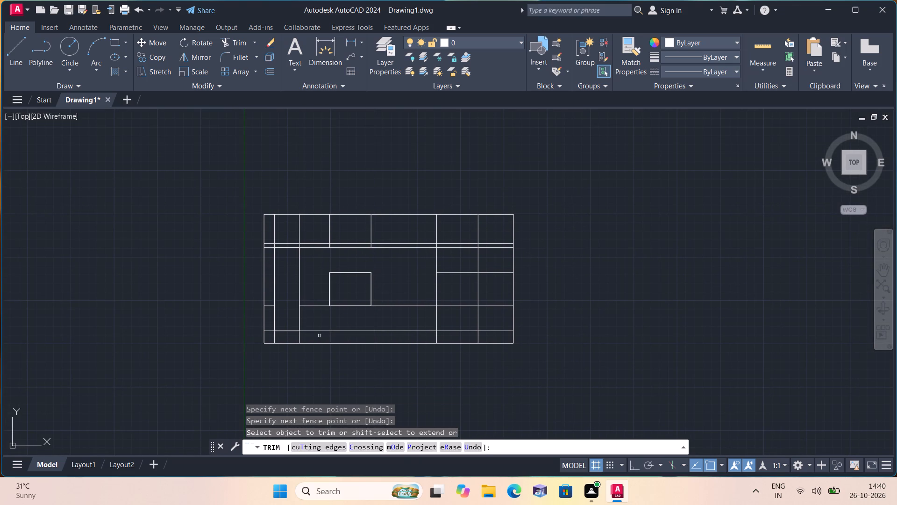
click(271, 337)
click(306, 337)
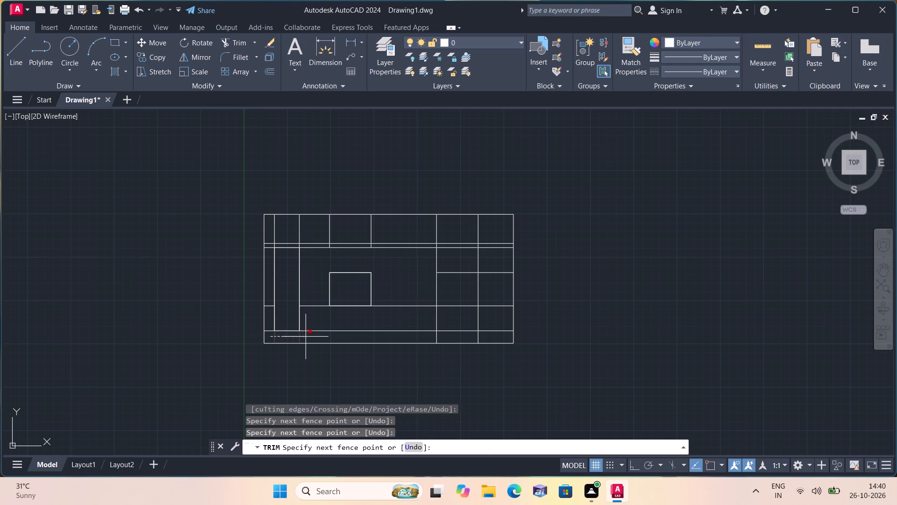
Trim the sill-level line on both sides of the existing window rectangle, from the door to the next vertical projection line.
click(316, 306)
click(377, 307)
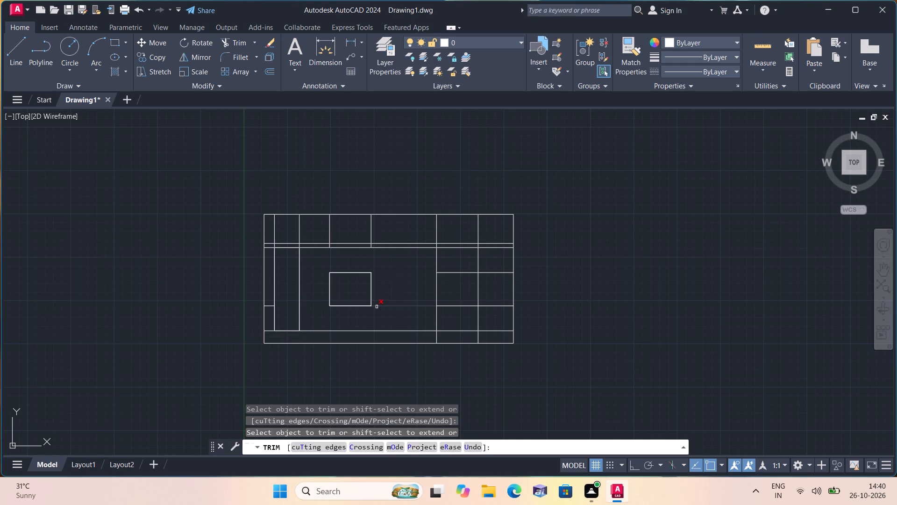
Trim the existing window's projection lines from the elevation's top line down to the lower line of the close horizontal pair.
click(321, 230)
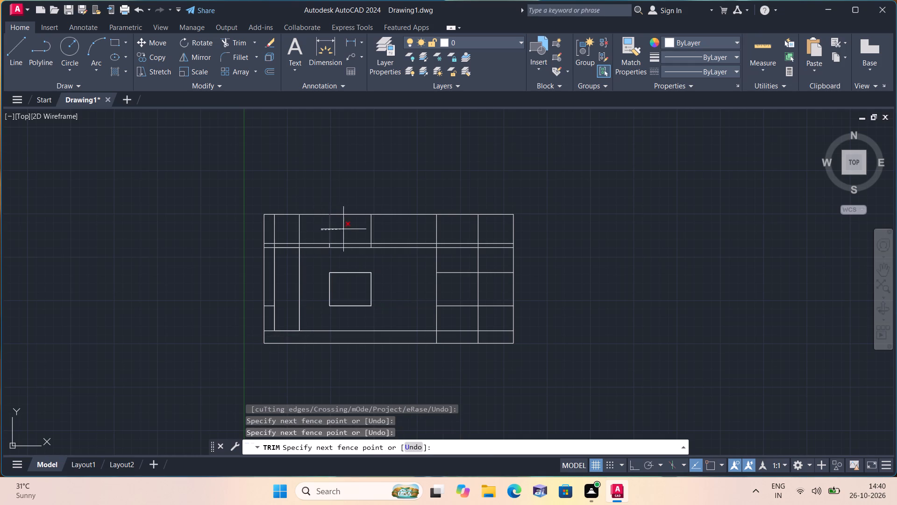
click(377, 227)
scroll(377, 245, up, 3)
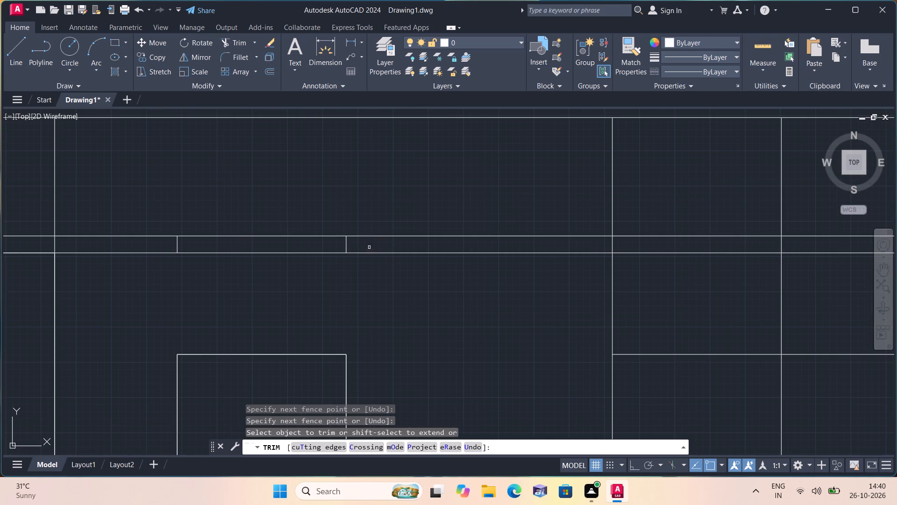
click(369, 247)
click(162, 249)
Trim the two door projection lines above the door rectangle, including the segments inside the close horizontal pair.
scroll(149, 283, down, 2)
middle_drag(164, 298, 278, 286)
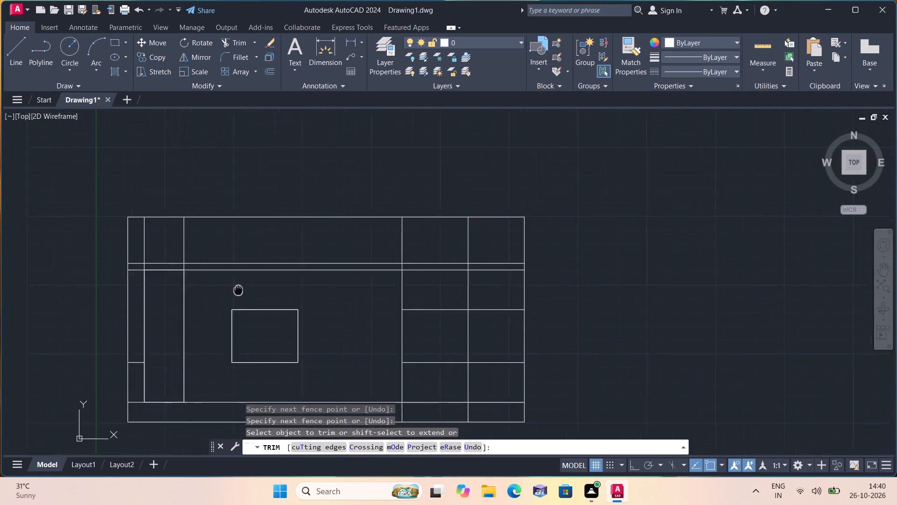
middle_drag(278, 286, 308, 284)
click(277, 245)
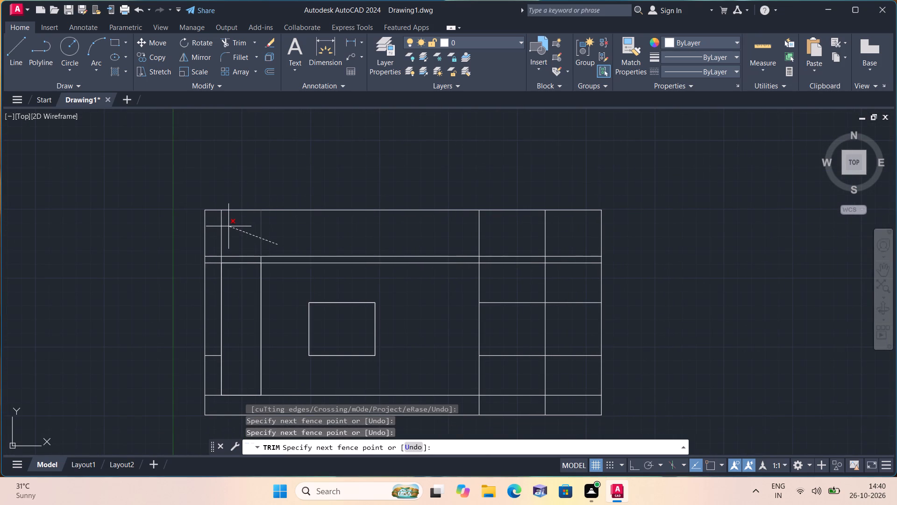
click(228, 226)
middle_drag(253, 238, 252, 202)
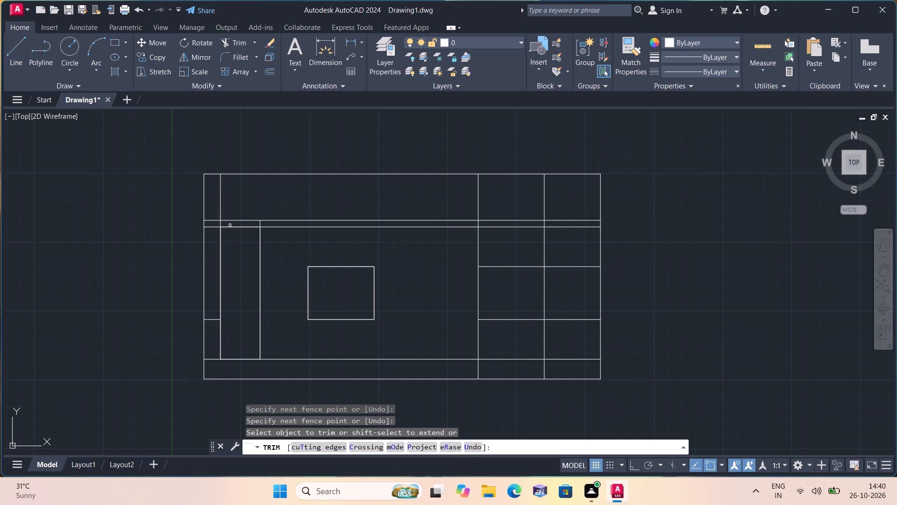
scroll(221, 228, up, 1)
click(218, 223)
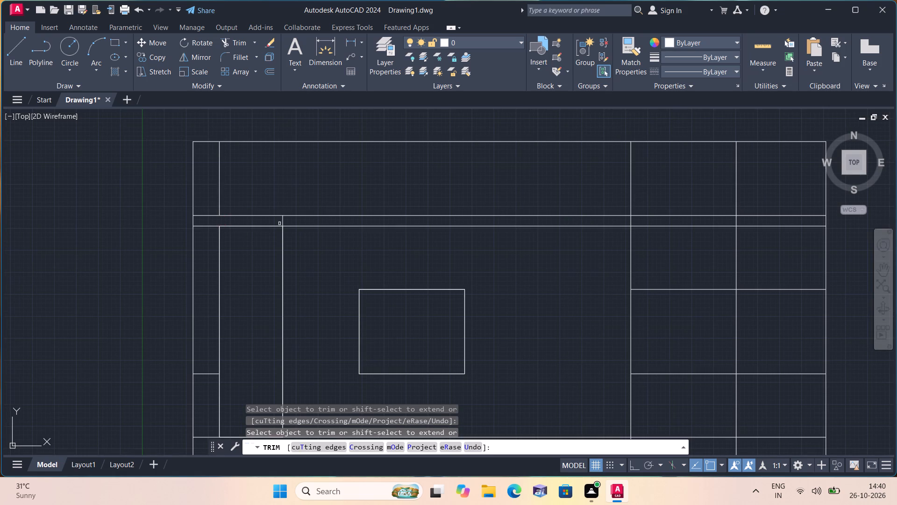
click(282, 224)
drag(213, 185, 224, 185)
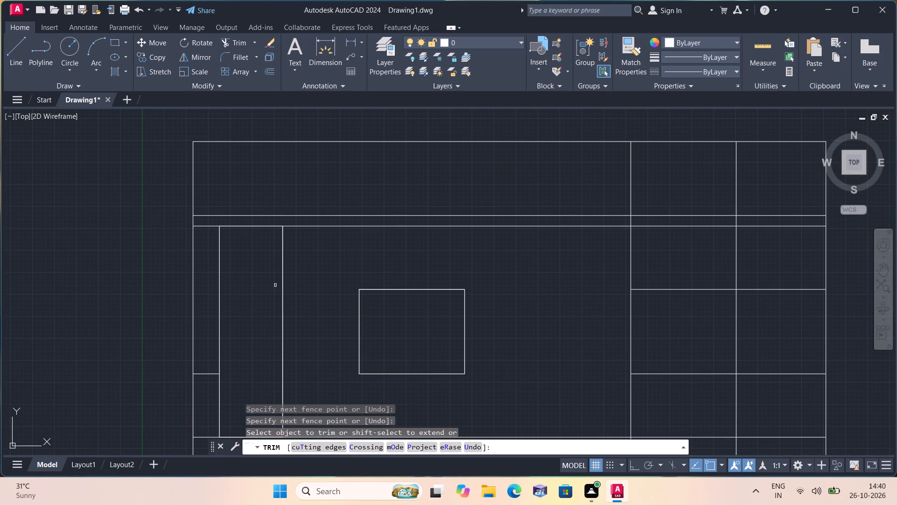
Trim the short sill-level stub between the elevation's outer edge and the door rectangle, and end trimming.
middle_drag(267, 280, 246, 191)
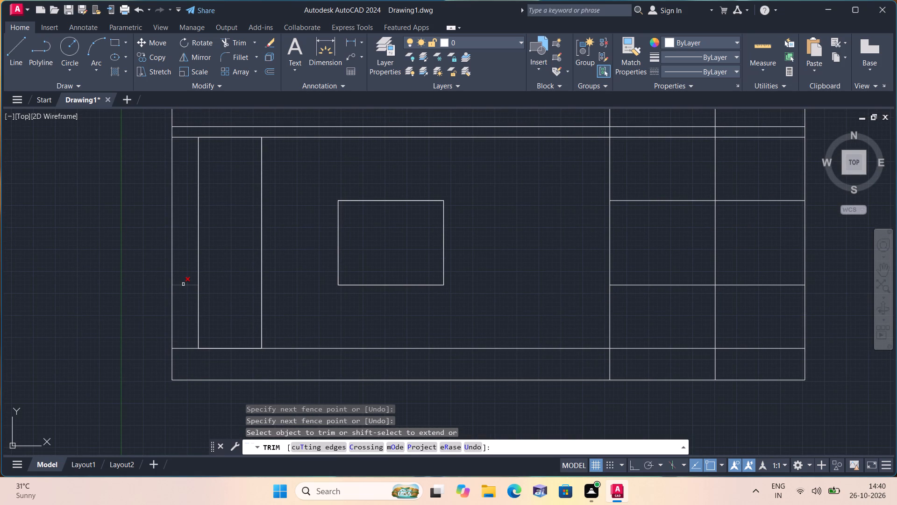
click(183, 284)
scroll(190, 285, down, 1)
scroll(201, 317, up, 1)
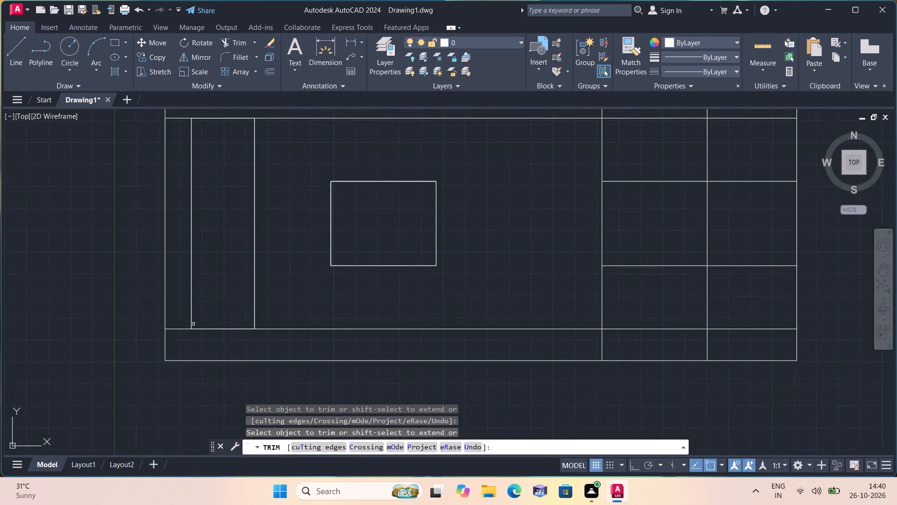
scroll(260, 346, down, 1)
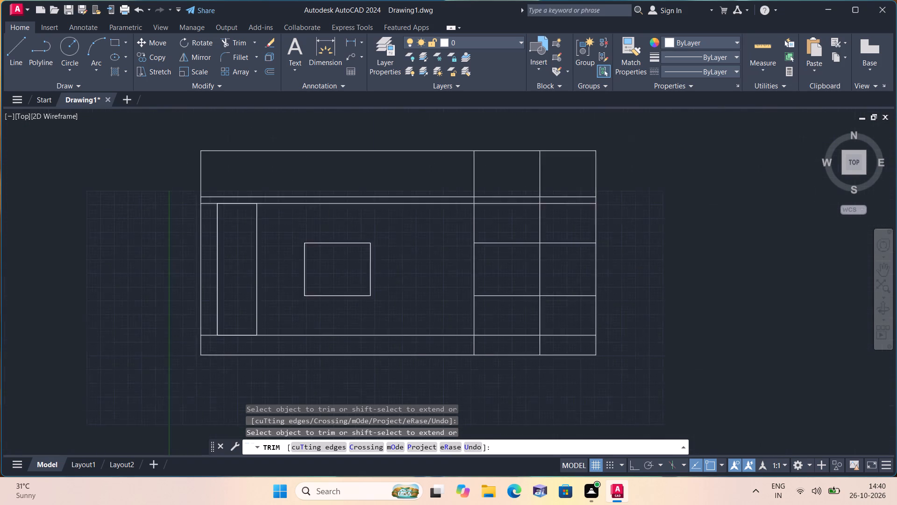
scroll(260, 346, down, 1)
middle_drag(336, 348, 293, 338)
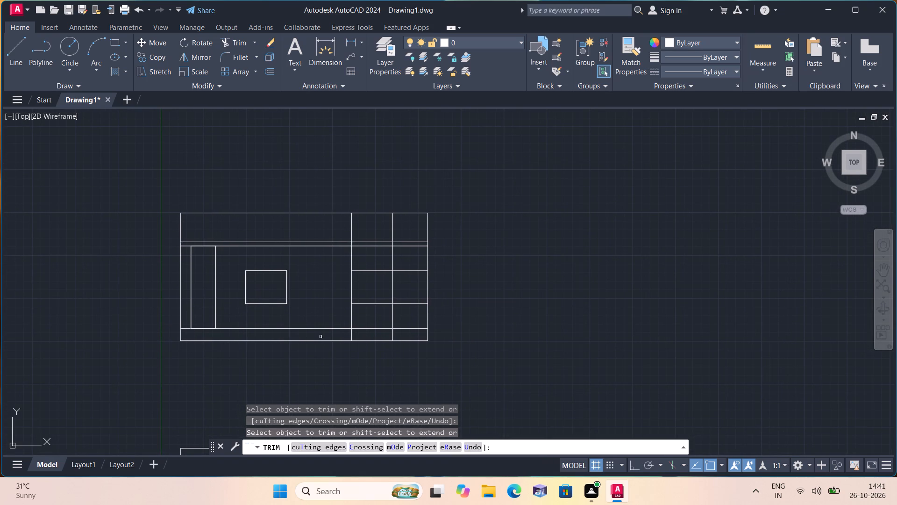
middle_drag(421, 367, 425, 292)
scroll(420, 335, down, 2)
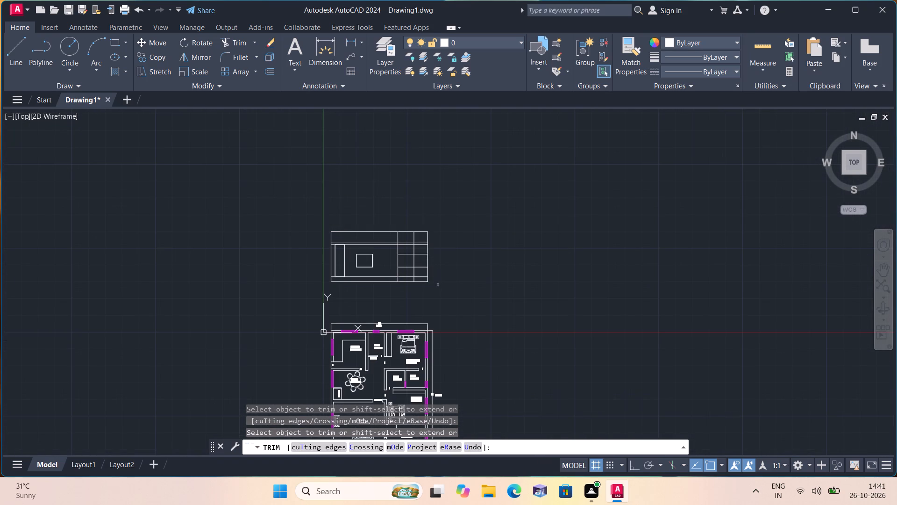
key(Escape)
Draw a second window rectangle between the two remaining vertical projection lines, from the window-head line to the sill line.
middle_drag(463, 309, 406, 188)
middle_drag(352, 199, 344, 240)
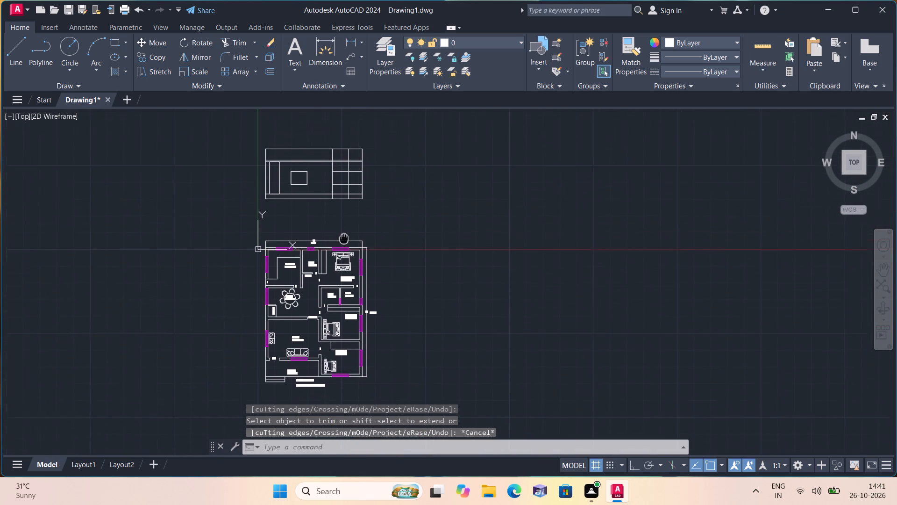
middle_drag(344, 240, 364, 279)
scroll(364, 231, up, 3)
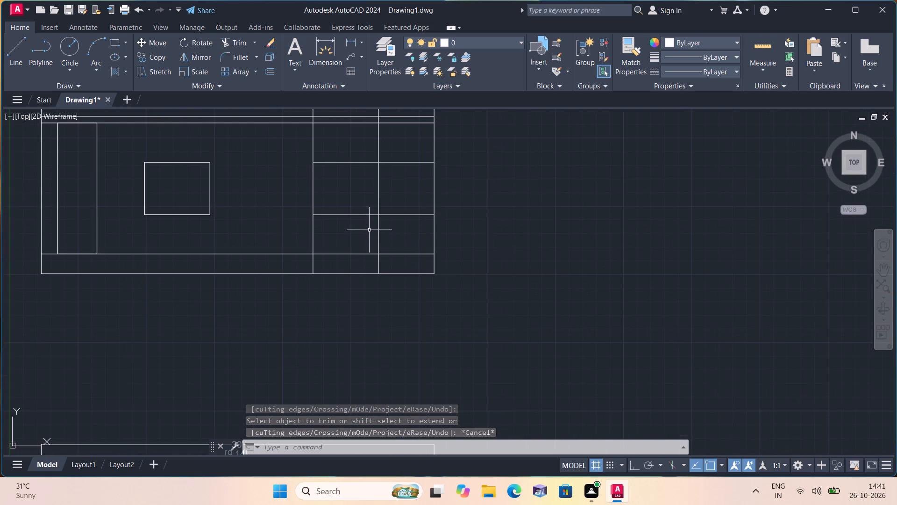
middle_drag(366, 231, 356, 280)
click(124, 39)
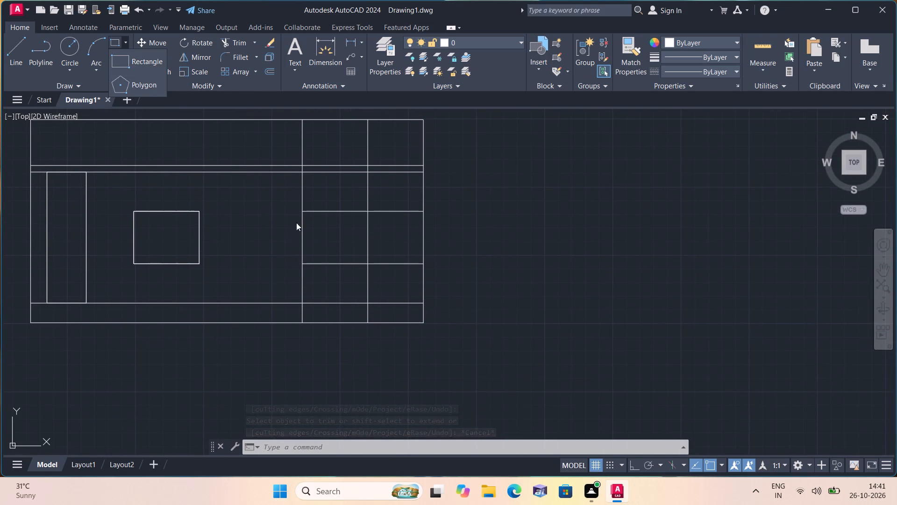
click(120, 39)
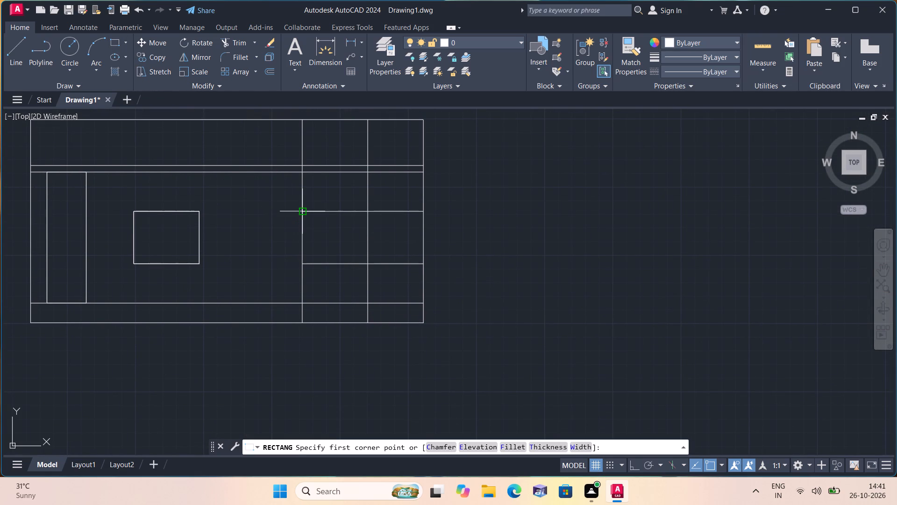
click(300, 212)
click(366, 265)
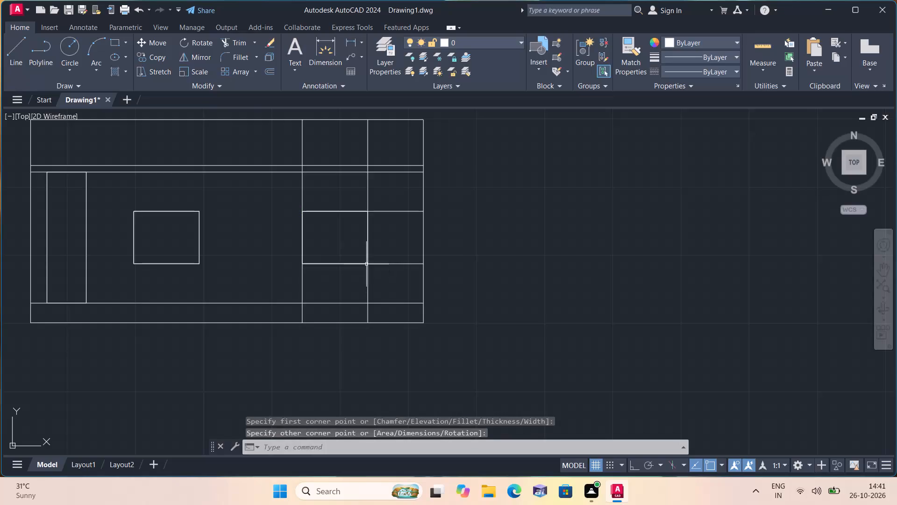
key(Escape)
Trim the second window's two projection lines from the elevation's top line down through the close horizontal pair.
text(trimm)
key(Escape)
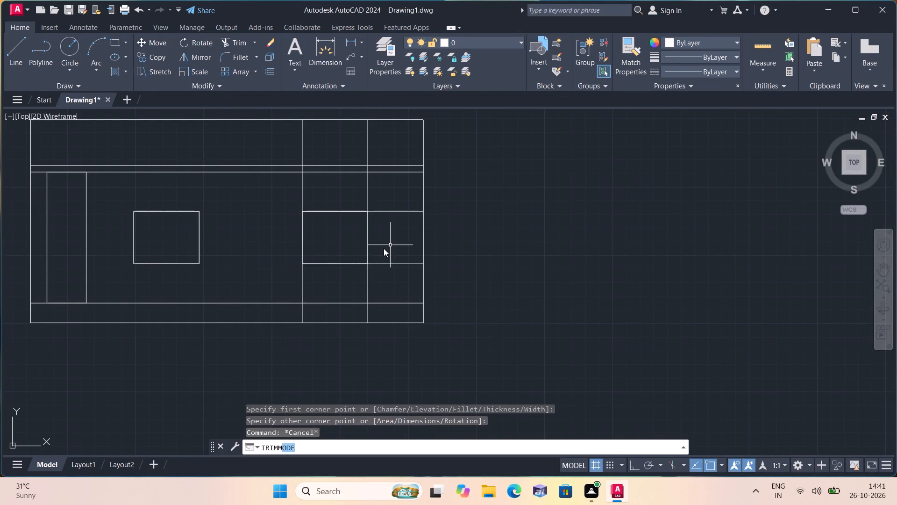
text(trim)
key(space)
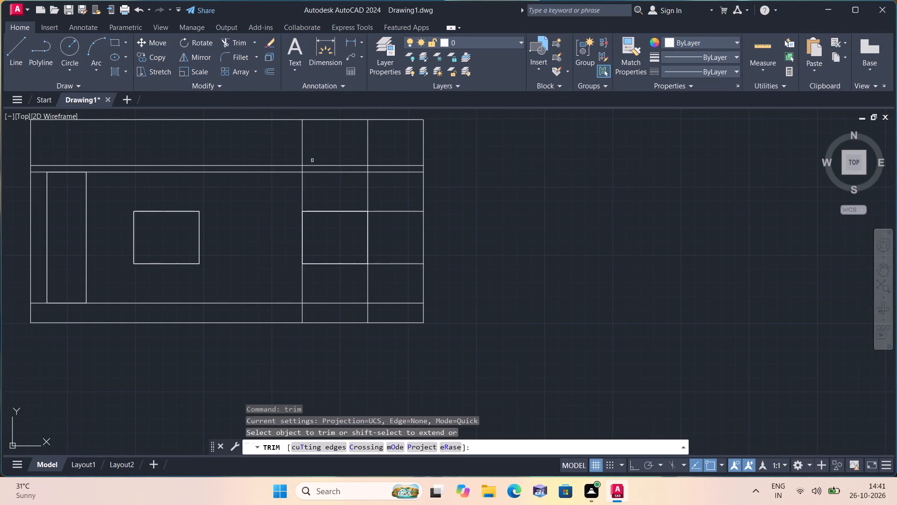
drag(271, 138, 372, 143)
scroll(367, 173, up, 1)
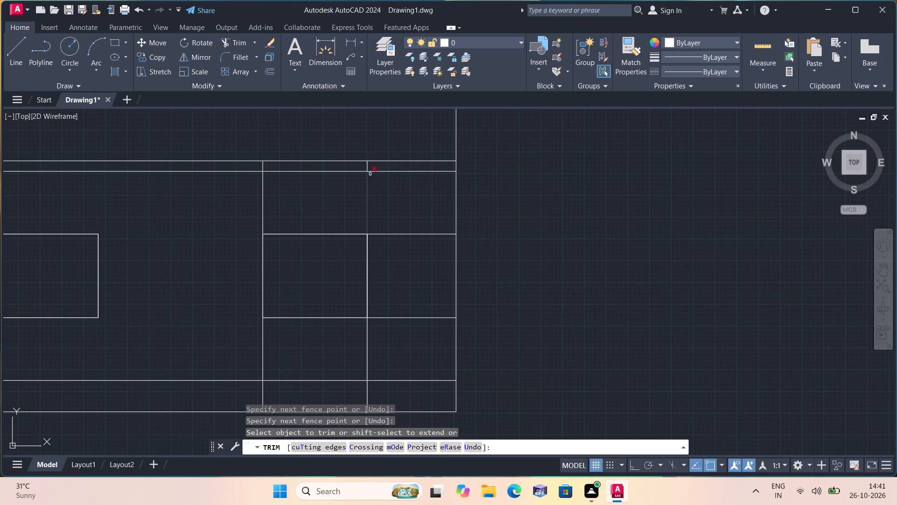
click(381, 168)
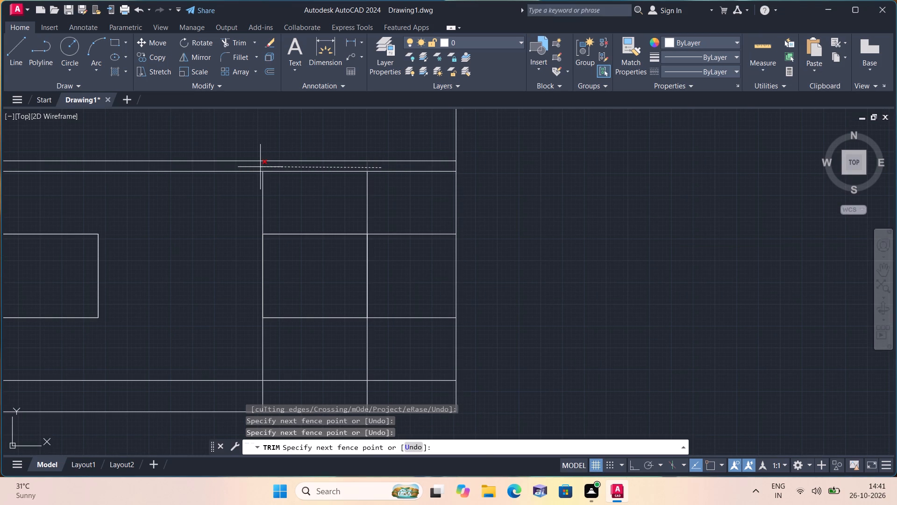
click(260, 167)
Trim the remaining projection lines above, beside and below the second window, including the segments in the bottom band, and end trimming.
scroll(259, 181, down, 1)
drag(245, 185, 262, 188)
drag(337, 193, 288, 194)
drag(331, 201, 315, 280)
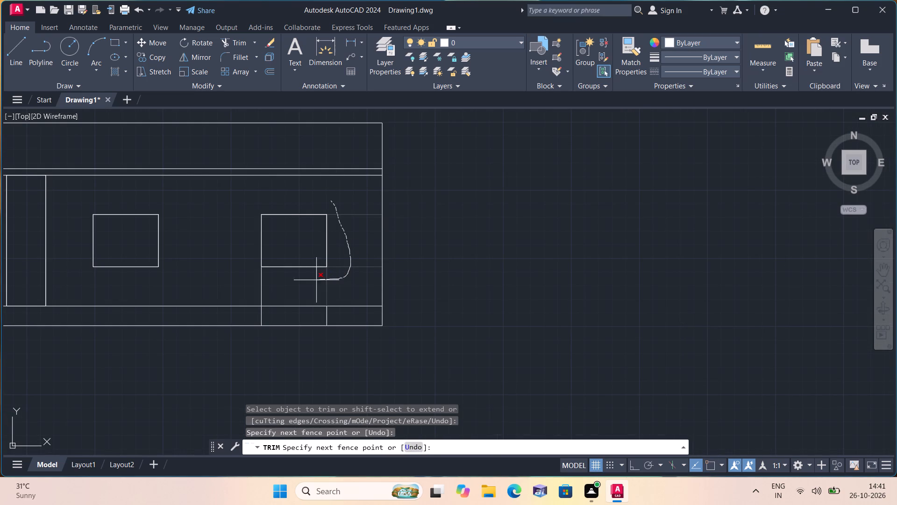
drag(315, 280, 257, 287)
drag(252, 316, 258, 316)
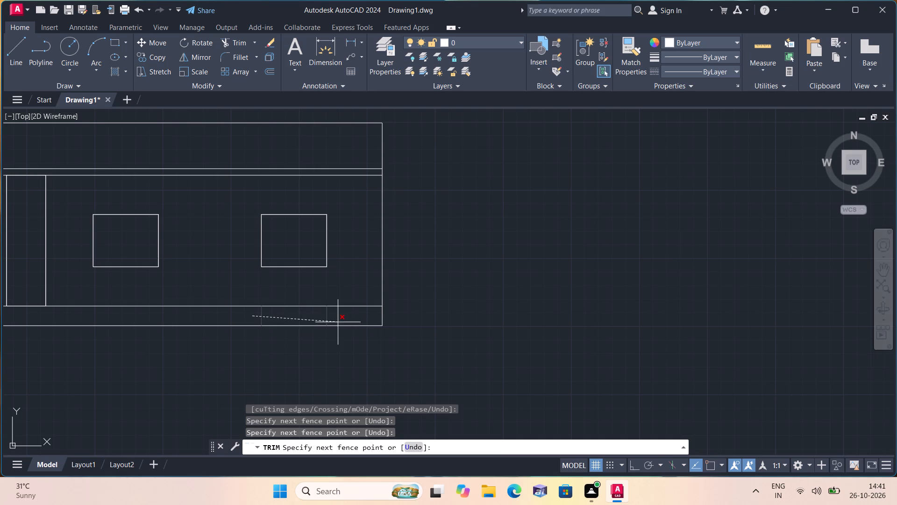
click(338, 321)
key(space)
Examine the cleaned-up elevation together with the ground floor plan below it.
scroll(340, 317, down, 2)
scroll(274, 310, up, 2)
middle_drag(235, 333, 237, 332)
scroll(235, 333, down, 1)
middle_drag(237, 332, 348, 307)
middle_drag(377, 322, 377, 294)
scroll(377, 322, down, 1)
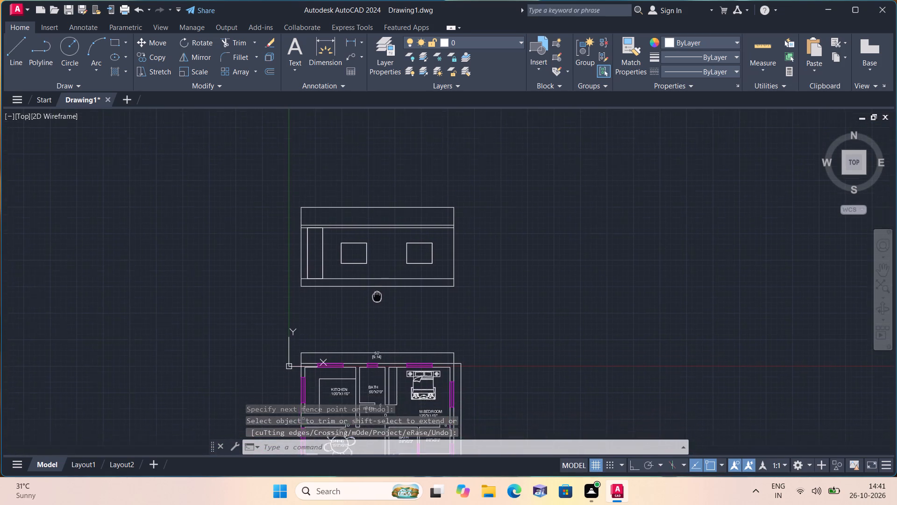
middle_drag(377, 294, 380, 226)
middle_click(381, 208)
scroll(327, 178, up, 1)
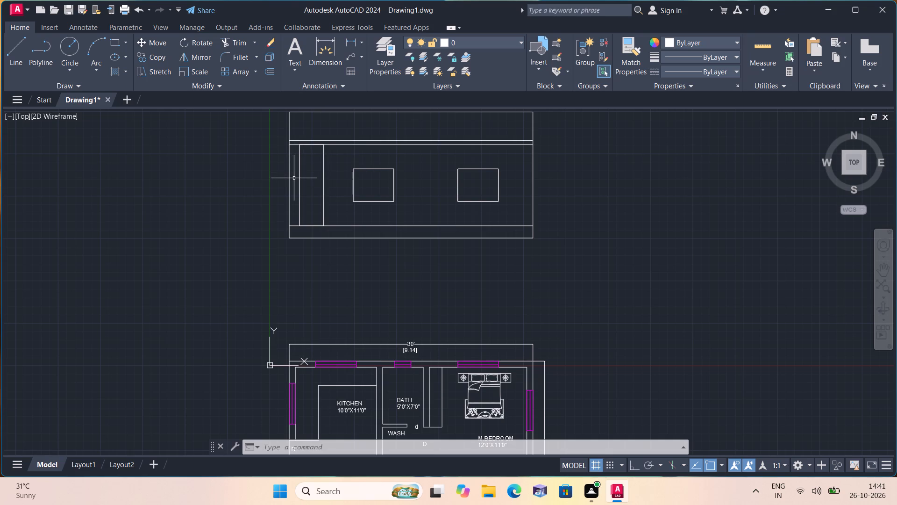
scroll(294, 178, up, 1)
scroll(311, 165, down, 1)
middle_drag(310, 166, 311, 210)
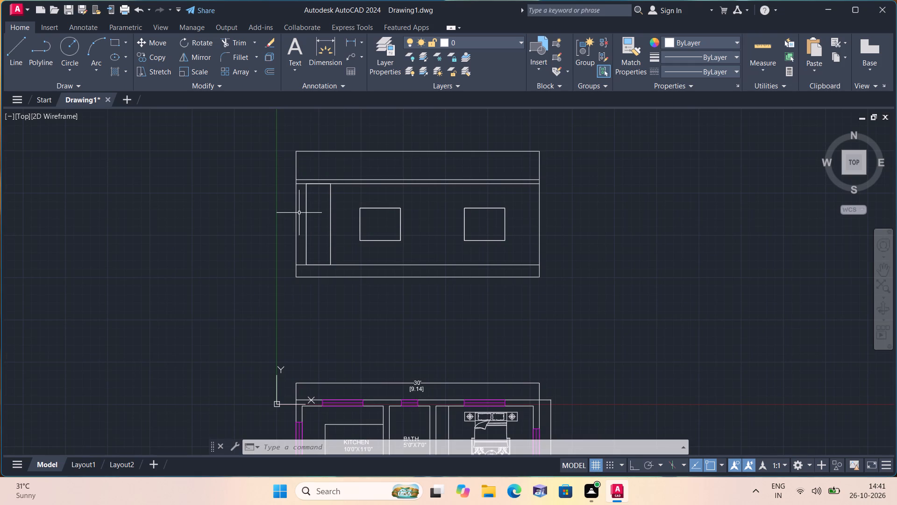
Draw a horizontal line from the first window's upper corner near the door across to the door rectangle's far side.
key(l)
scroll(348, 210, up, 2)
key(space)
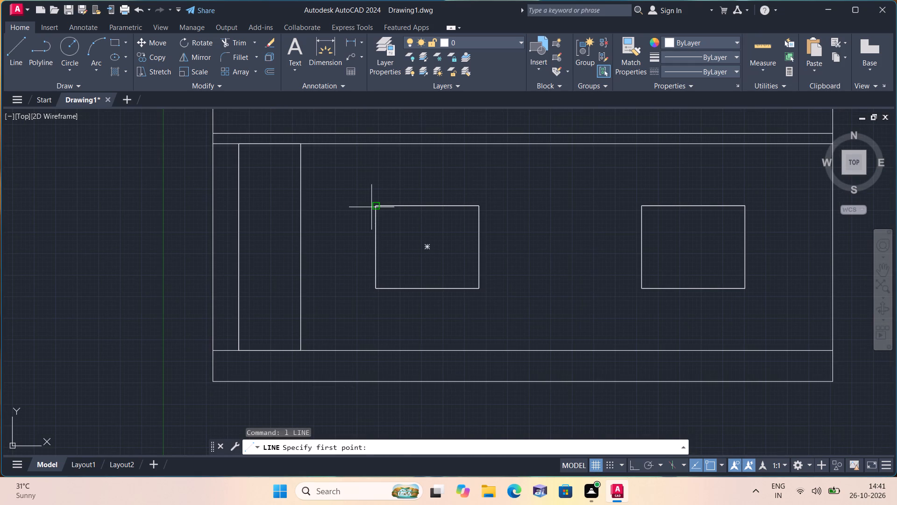
click(373, 206)
click(241, 207)
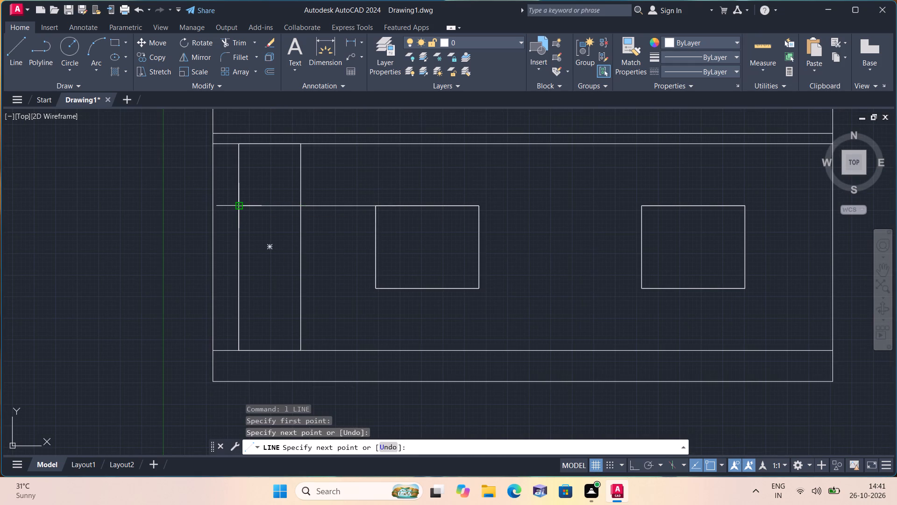
key(space)
Trim the new line between window and door, and the door's sides above window-head level, lowering the door to that height.
text(trim)
key(space)
drag(336, 202, 335, 223)
drag(328, 196, 232, 182)
click(232, 183)
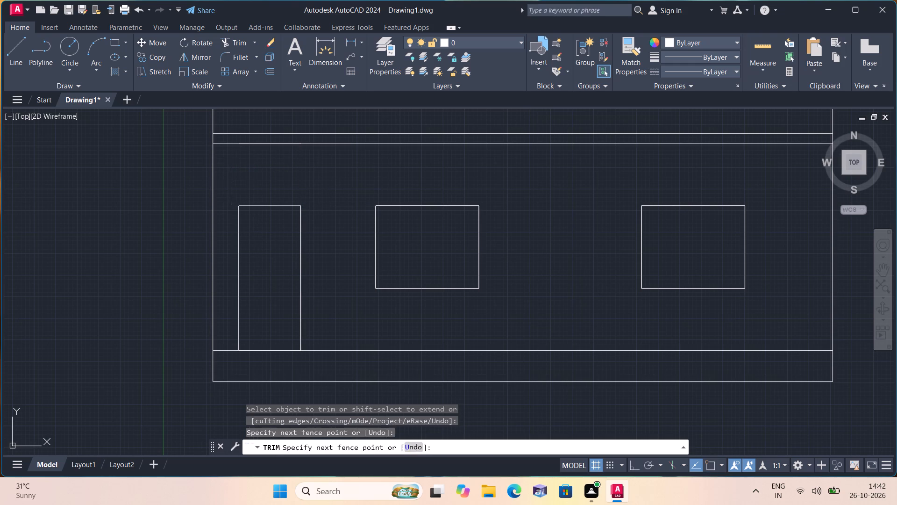
key(space)
Compare the elevation with the ground floor plan, examining the sitout, main door and front bedroom areas.
scroll(240, 178, down, 2)
scroll(316, 269, down, 1)
middle_drag(313, 266, 306, 262)
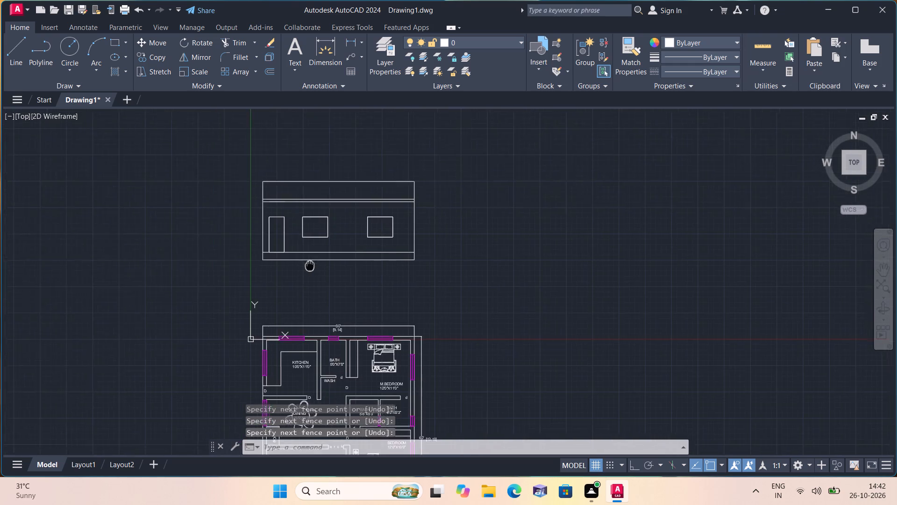
middle_drag(306, 262, 285, 202)
scroll(337, 278, down, 1)
middle_drag(335, 278, 327, 234)
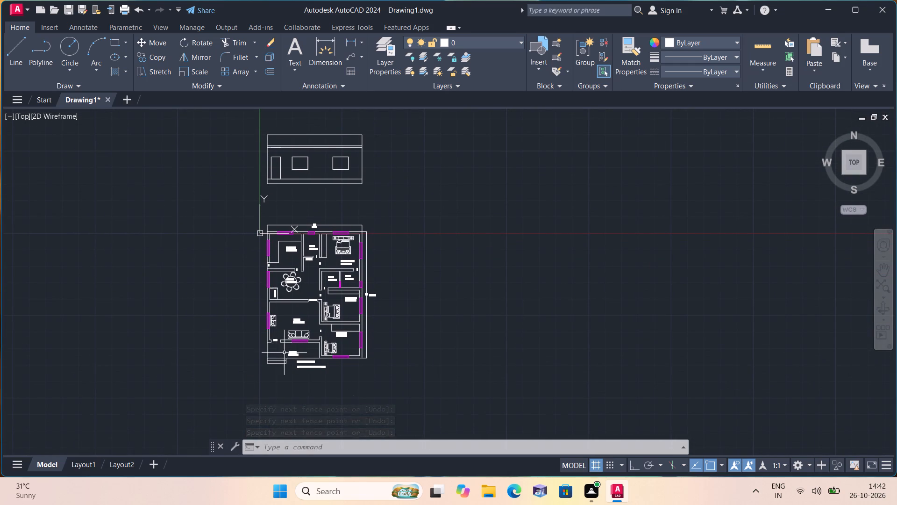
scroll(282, 181, up, 2)
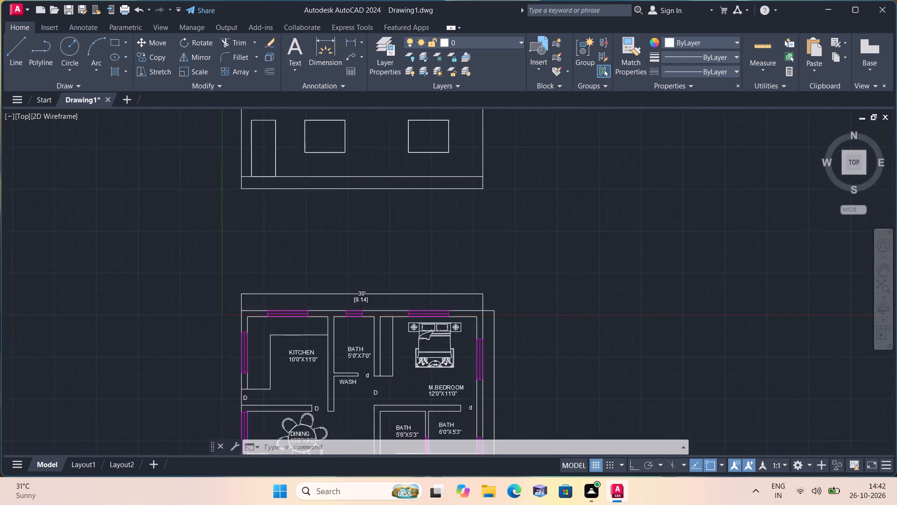
scroll(285, 177, up, 2)
middle_drag(284, 202, 222, 369)
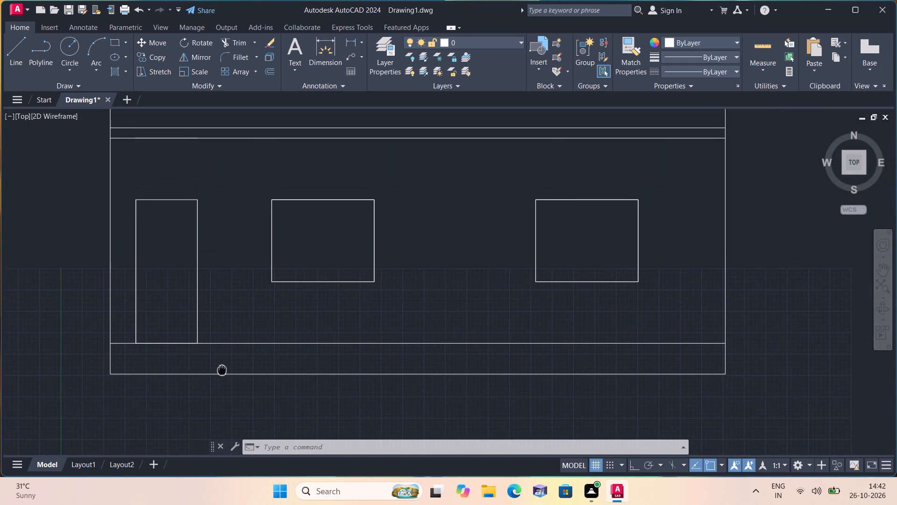
middle_drag(222, 369, 222, 369)
scroll(239, 367, down, 2)
middle_drag(251, 364, 222, 275)
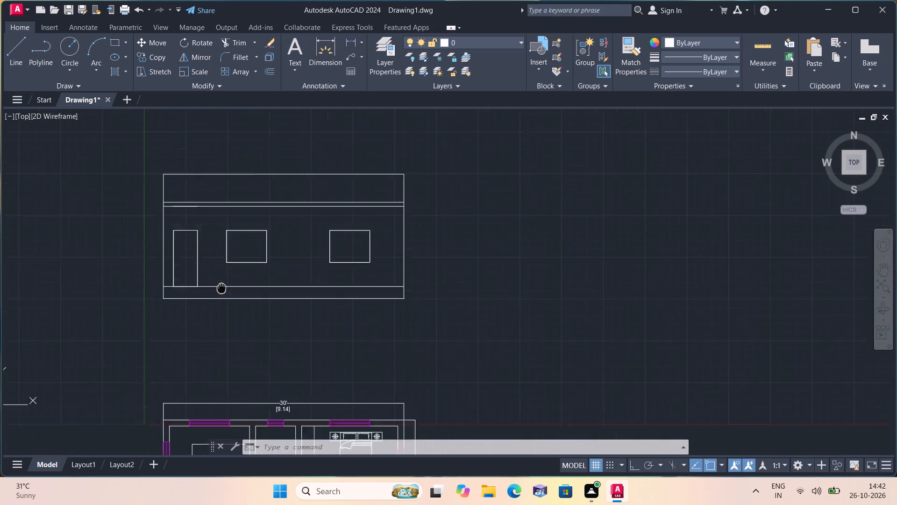
middle_drag(222, 275, 225, 267)
scroll(222, 275, down, 1)
middle_drag(264, 328, 251, 181)
scroll(259, 361, up, 2)
middle_drag(256, 371, 301, 258)
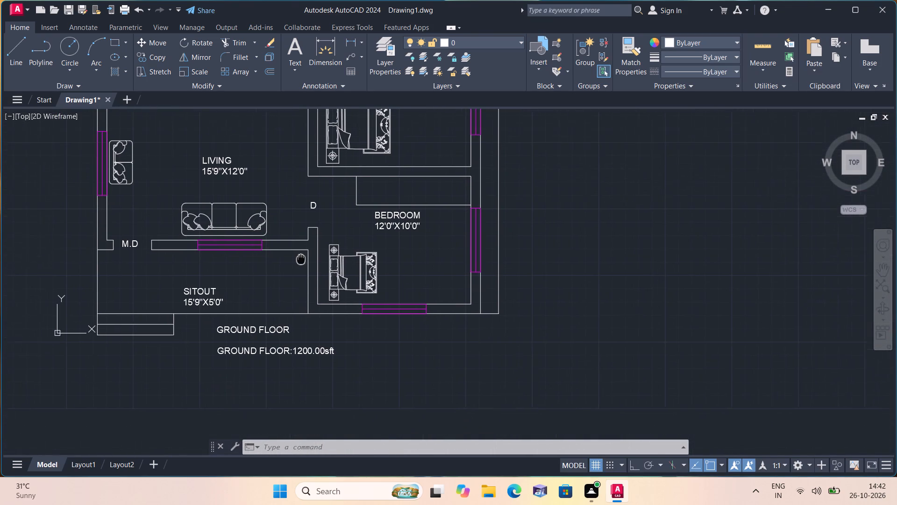
middle_drag(301, 258, 304, 259)
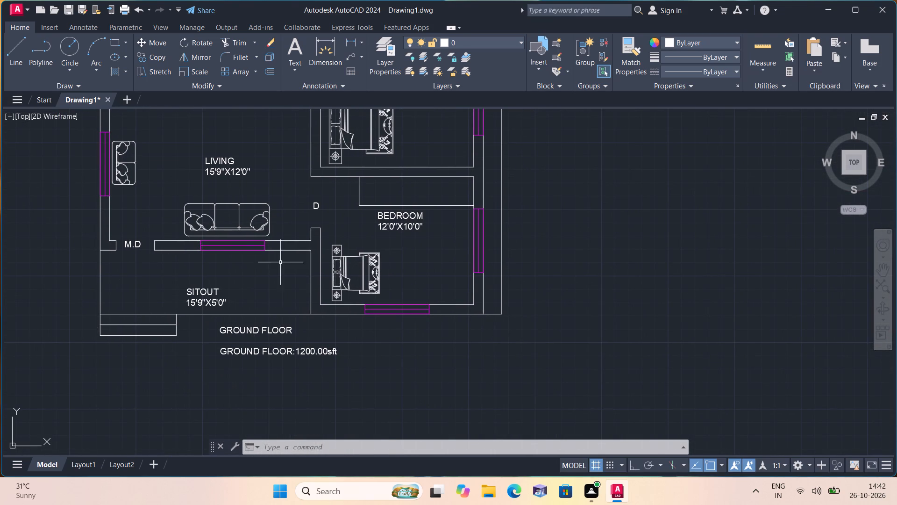
scroll(347, 277, down, 2)
middle_drag(318, 265, 359, 397)
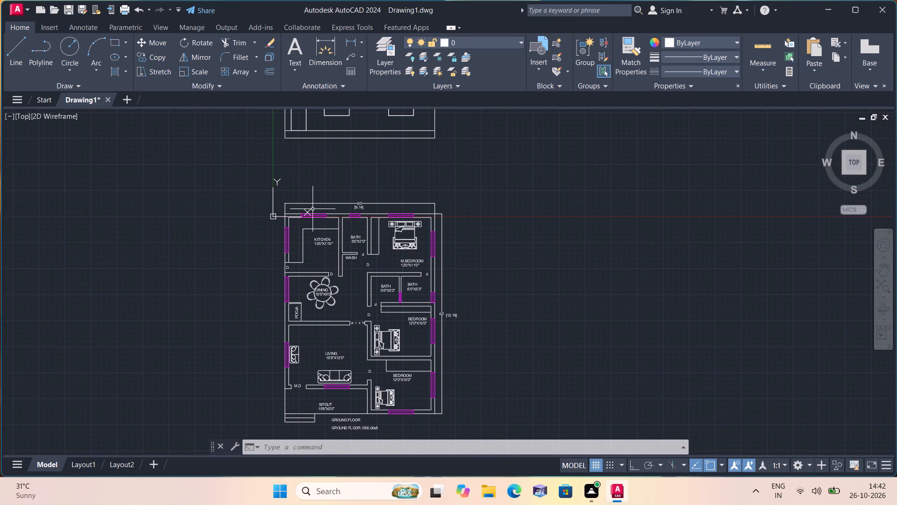
middle_drag(311, 213, 292, 315)
scroll(324, 184, up, 1)
scroll(322, 186, down, 1)
middle_drag(320, 189, 316, 195)
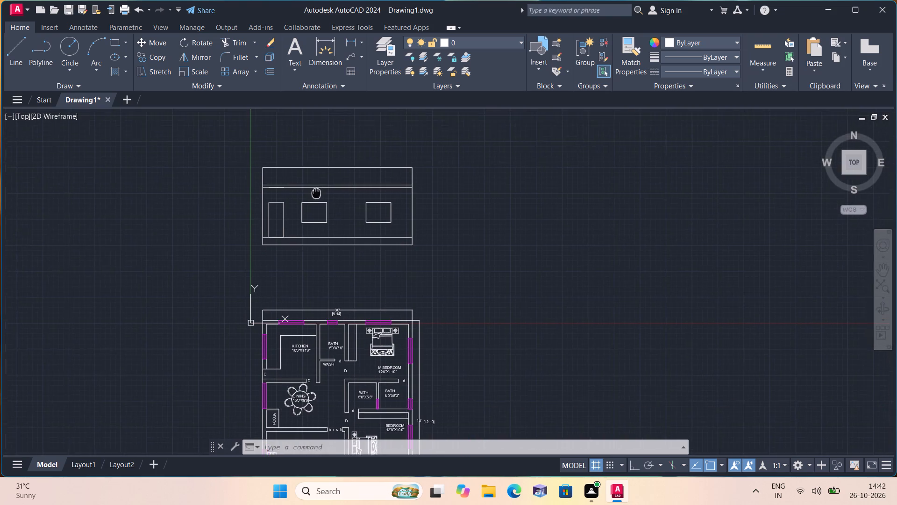
middle_drag(316, 195, 313, 204)
Copy the storey's walls, door, windows, slab and parapet lines upward, from the elevation's base corner to the end of the slab's top line.
scroll(390, 254, up, 1)
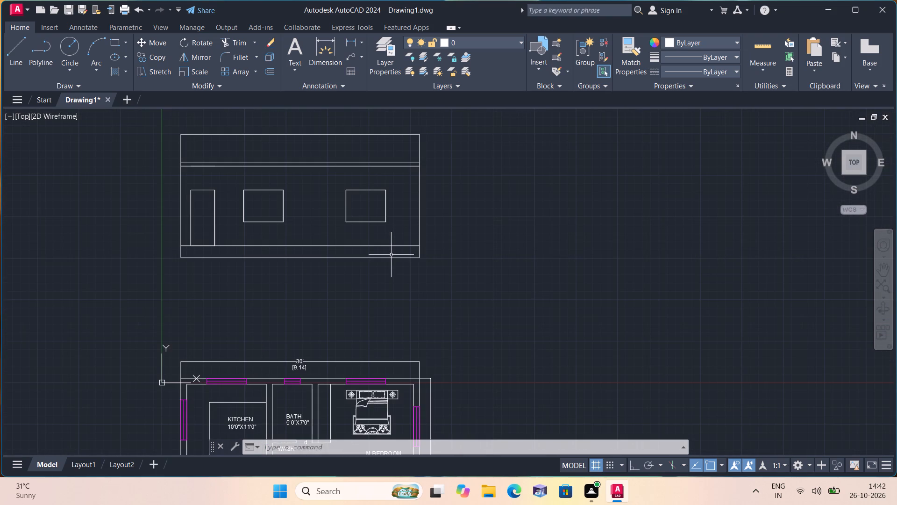
scroll(410, 251, up, 1)
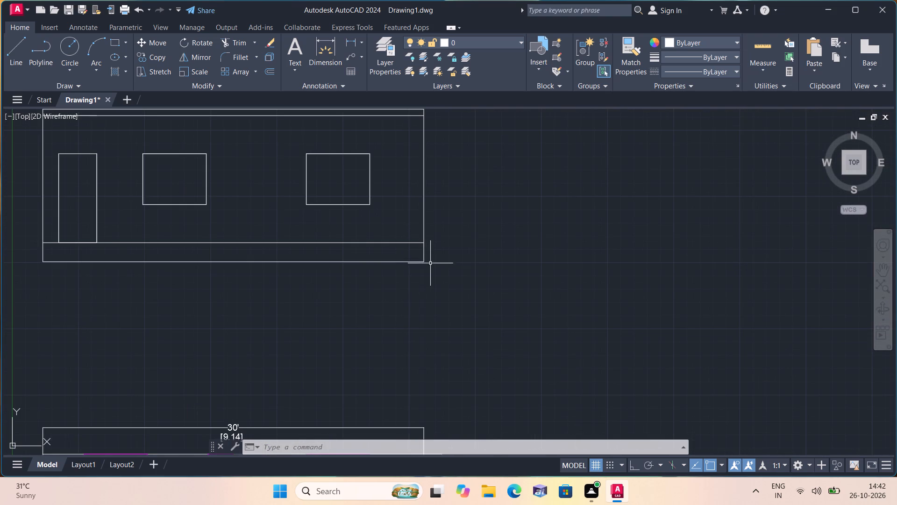
middle_drag(420, 243, 476, 266)
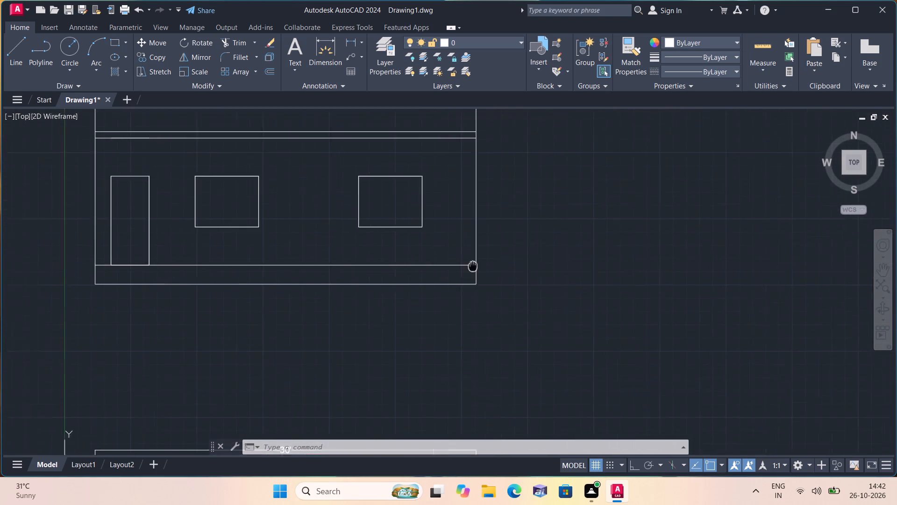
middle_drag(476, 266, 491, 269)
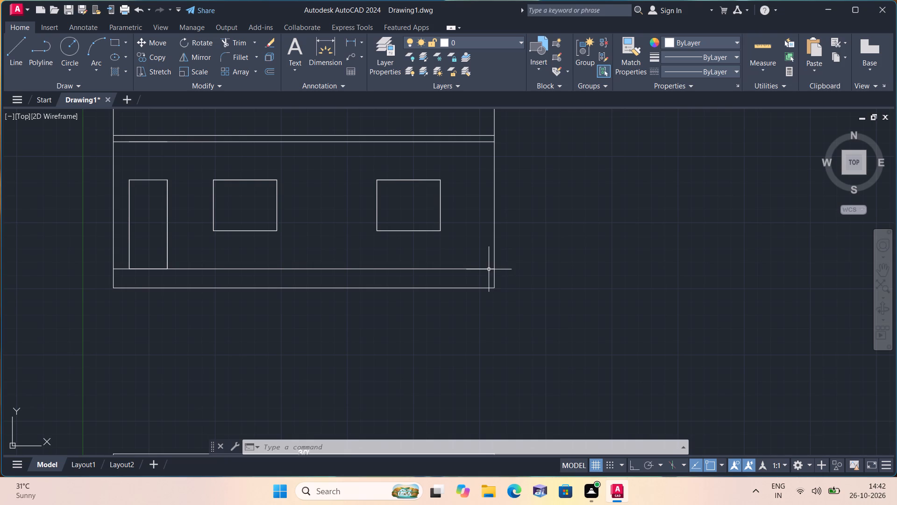
click(514, 270)
middle_drag(266, 191, 370, 224)
scroll(266, 191, down, 1)
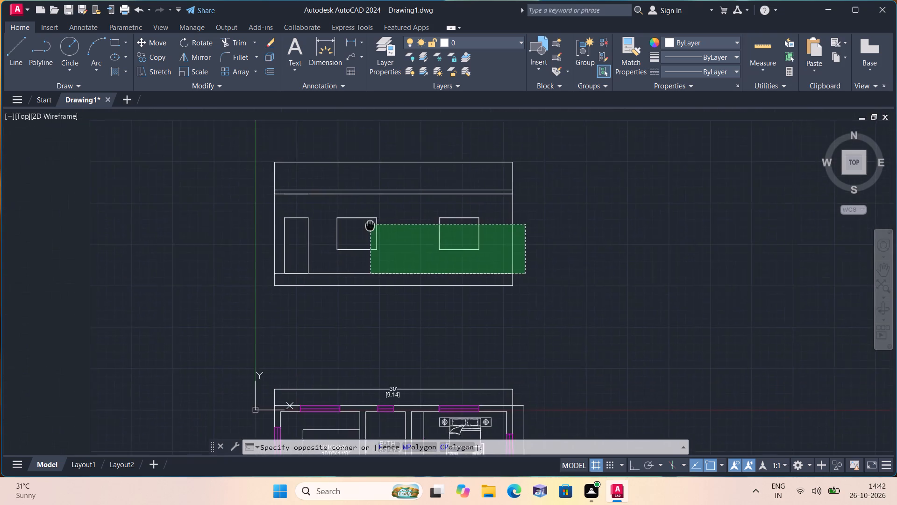
scroll(370, 225, up, 1)
middle_drag(370, 224, 370, 225)
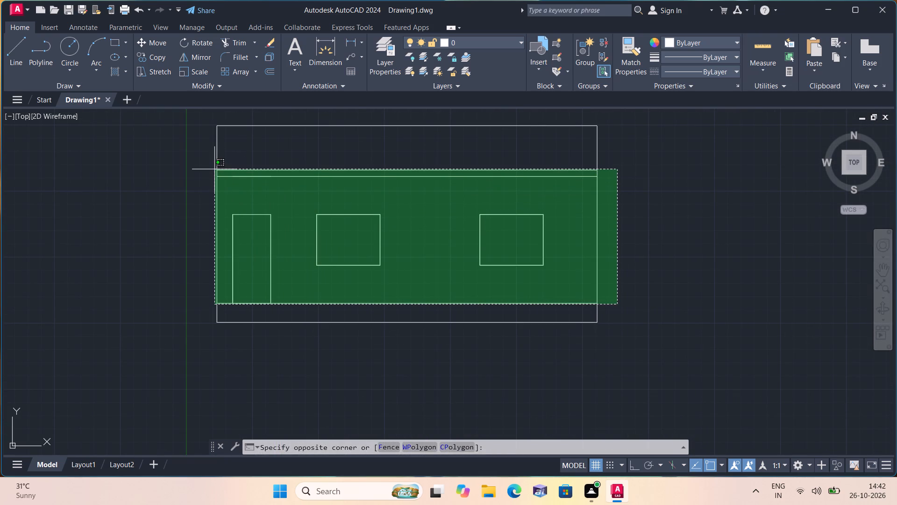
click(213, 171)
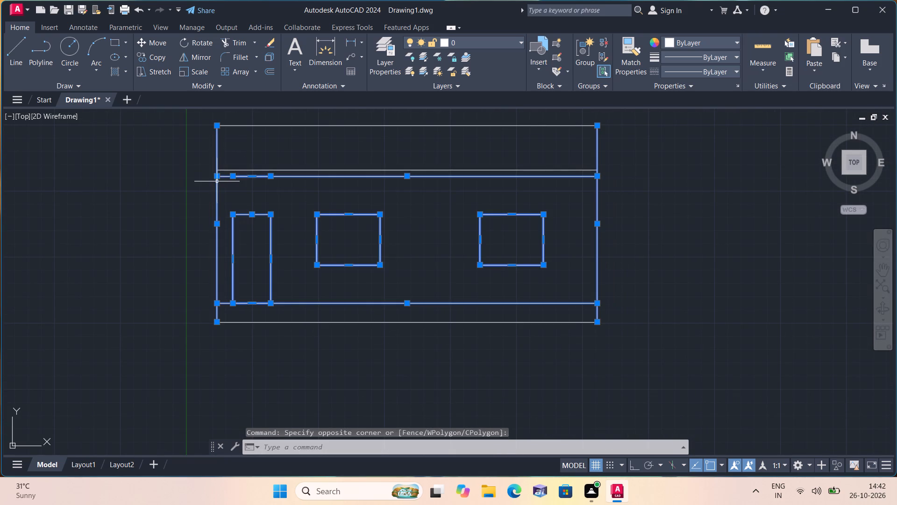
scroll(242, 173, down, 1)
scroll(297, 168, up, 1)
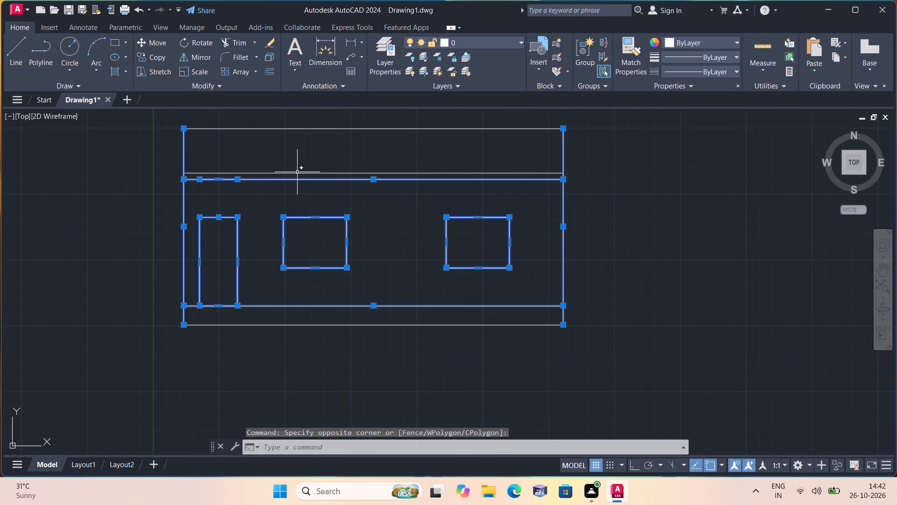
click(298, 173)
scroll(298, 173, down, 1)
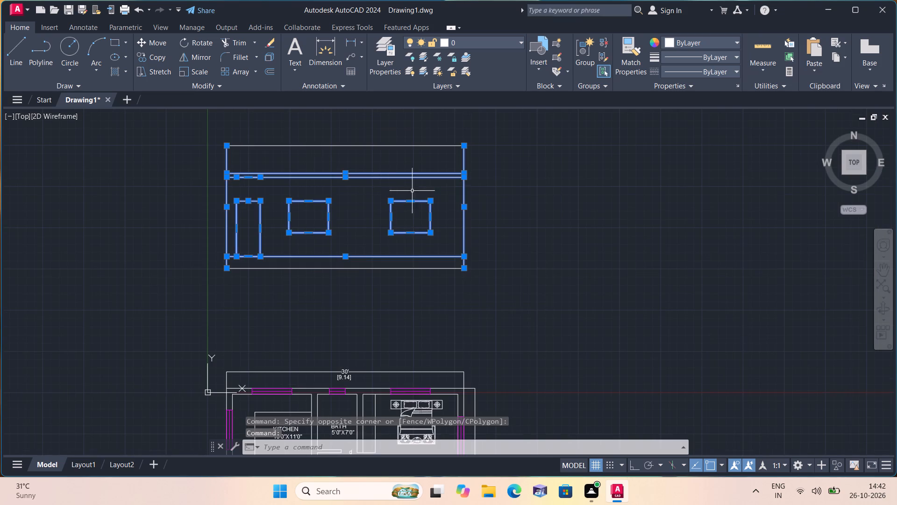
click(378, 146)
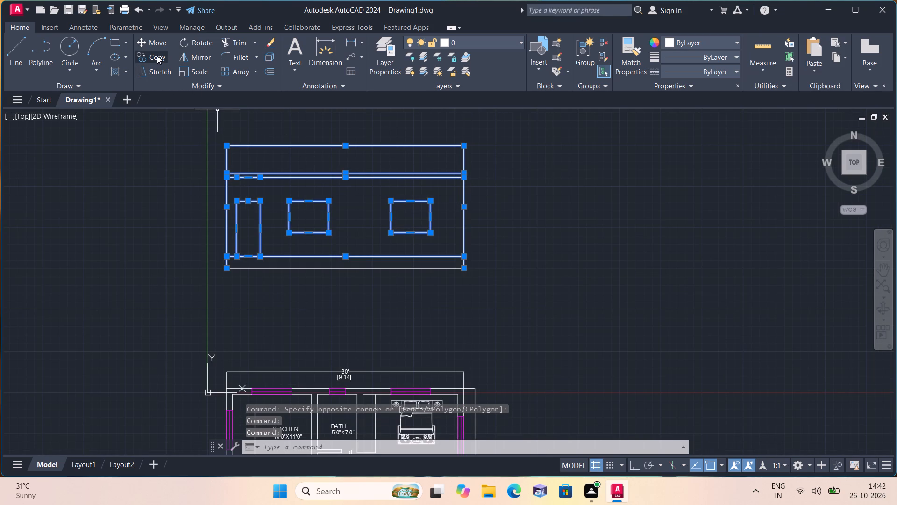
click(157, 56)
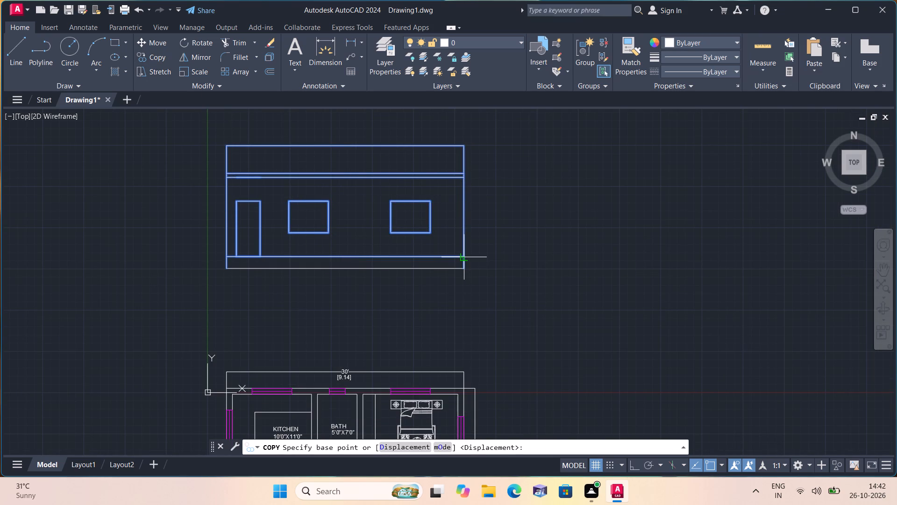
scroll(464, 276, up, 1)
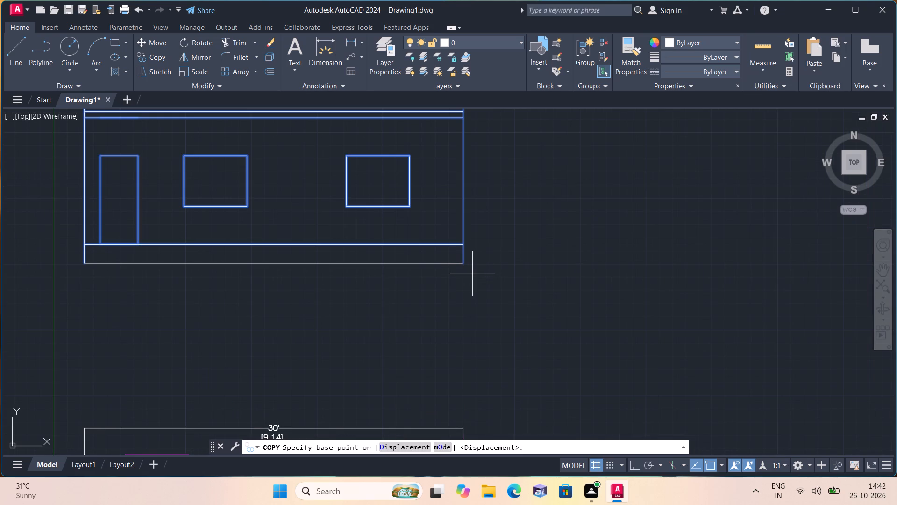
scroll(469, 278, down, 1)
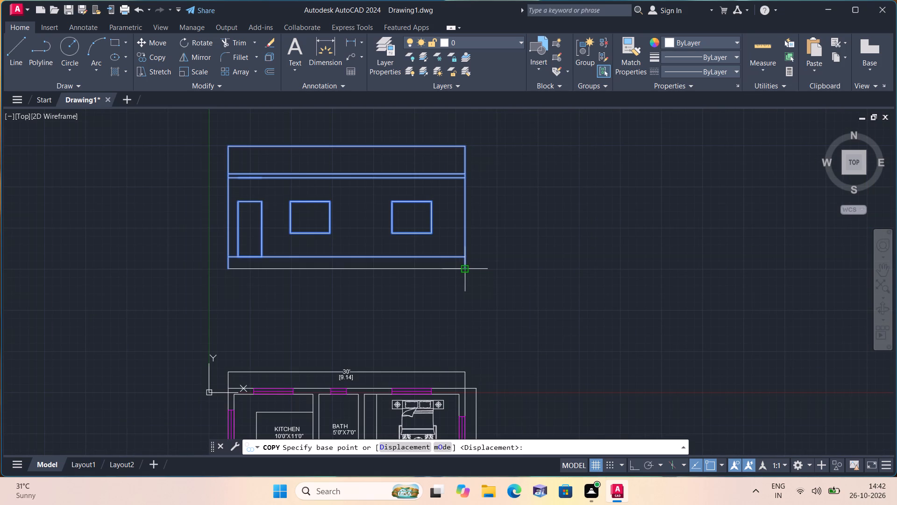
click(463, 268)
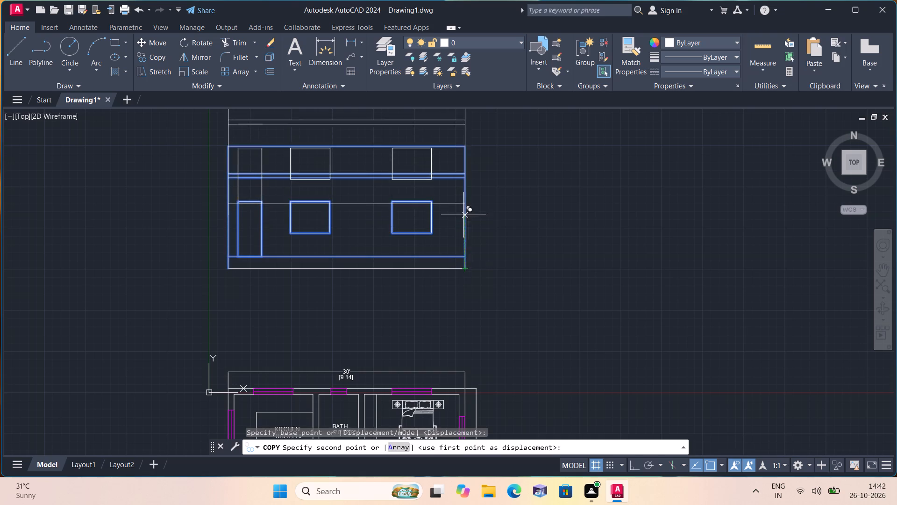
middle_drag(463, 183, 493, 295)
scroll(494, 283, up, 2)
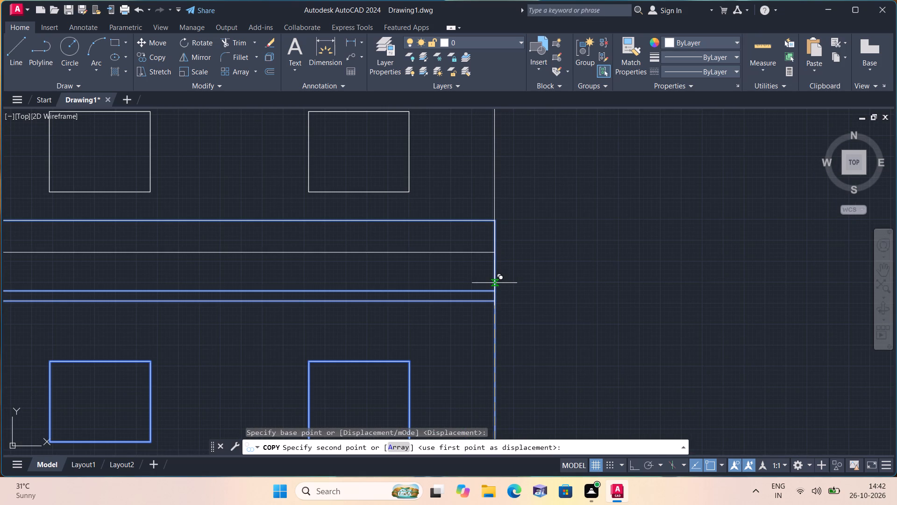
click(494, 293)
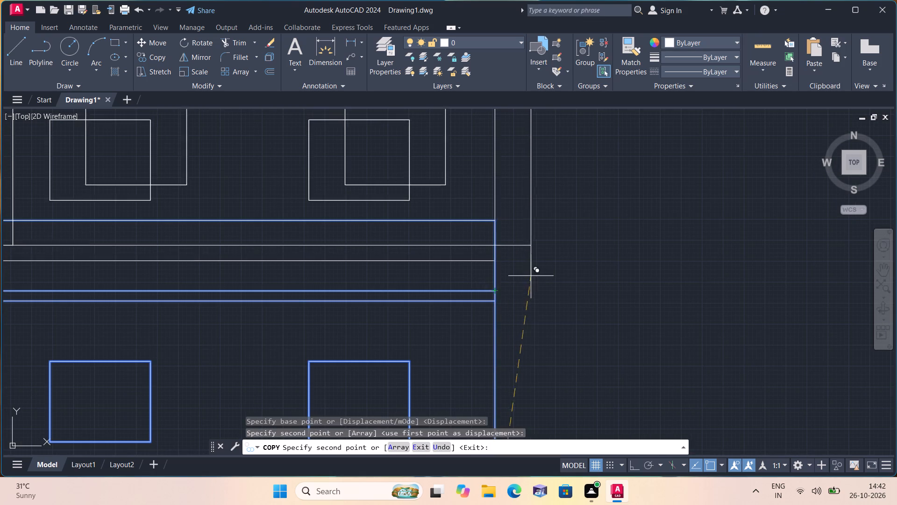
scroll(545, 270, down, 3)
key(Escape)
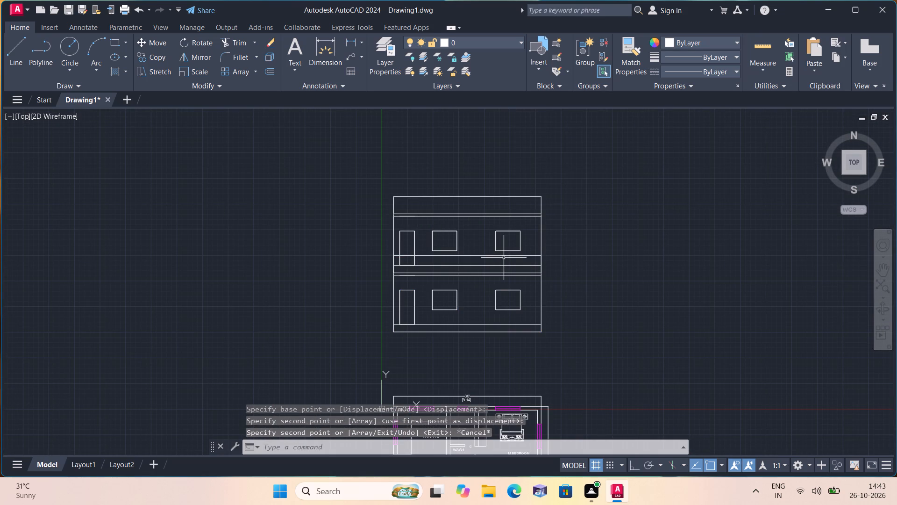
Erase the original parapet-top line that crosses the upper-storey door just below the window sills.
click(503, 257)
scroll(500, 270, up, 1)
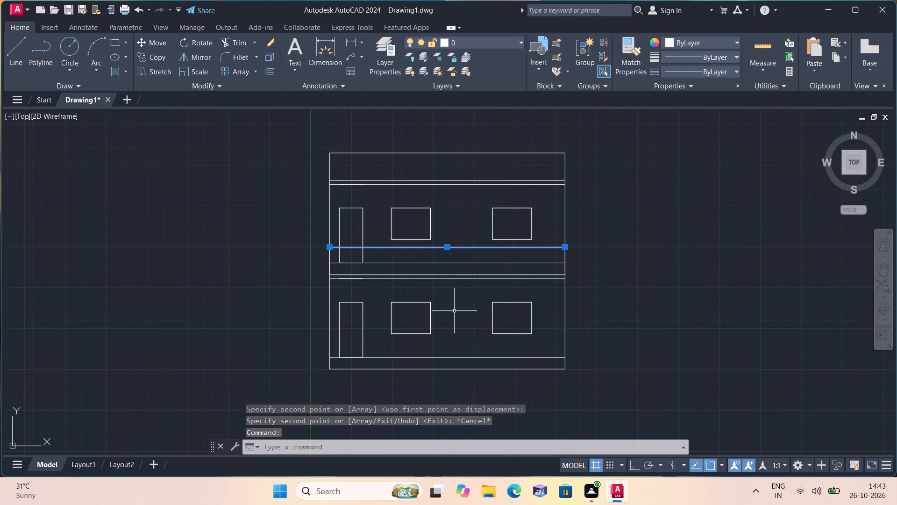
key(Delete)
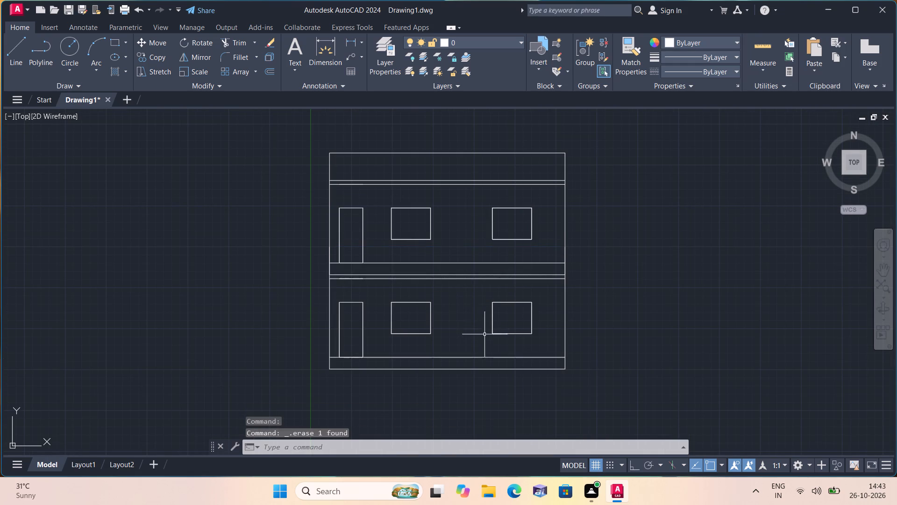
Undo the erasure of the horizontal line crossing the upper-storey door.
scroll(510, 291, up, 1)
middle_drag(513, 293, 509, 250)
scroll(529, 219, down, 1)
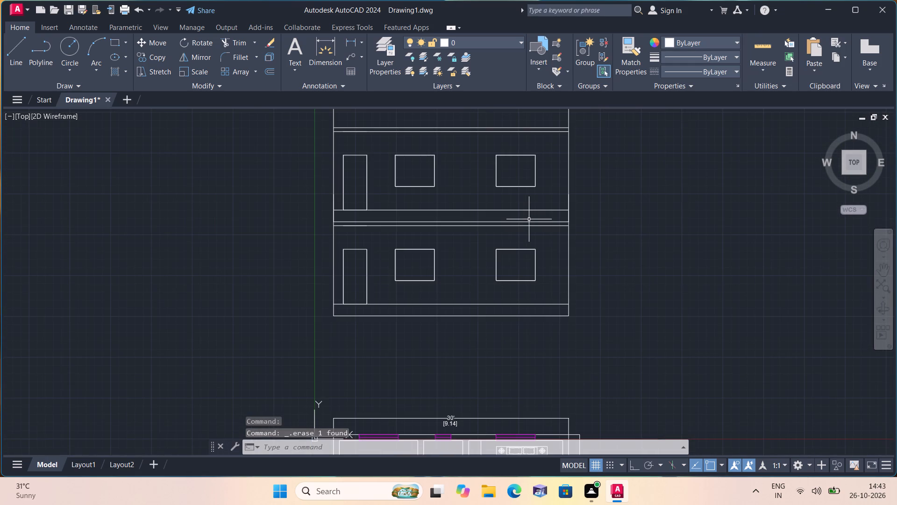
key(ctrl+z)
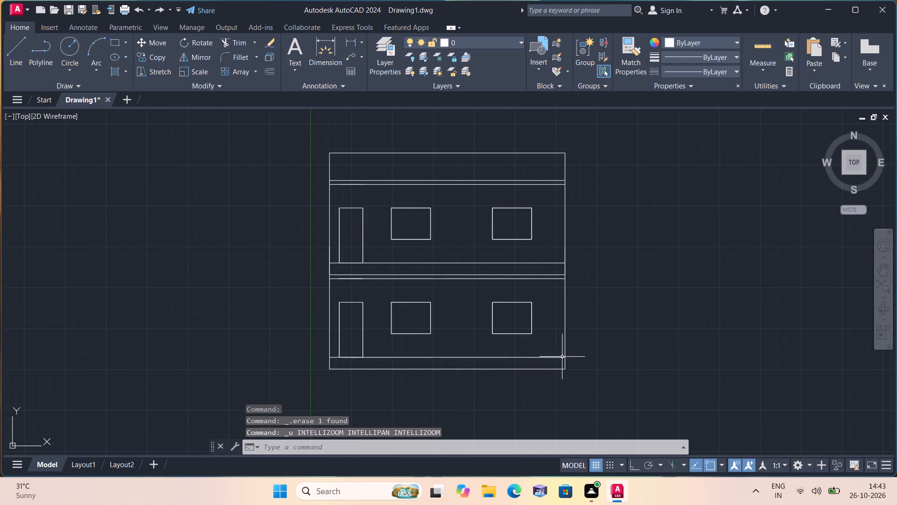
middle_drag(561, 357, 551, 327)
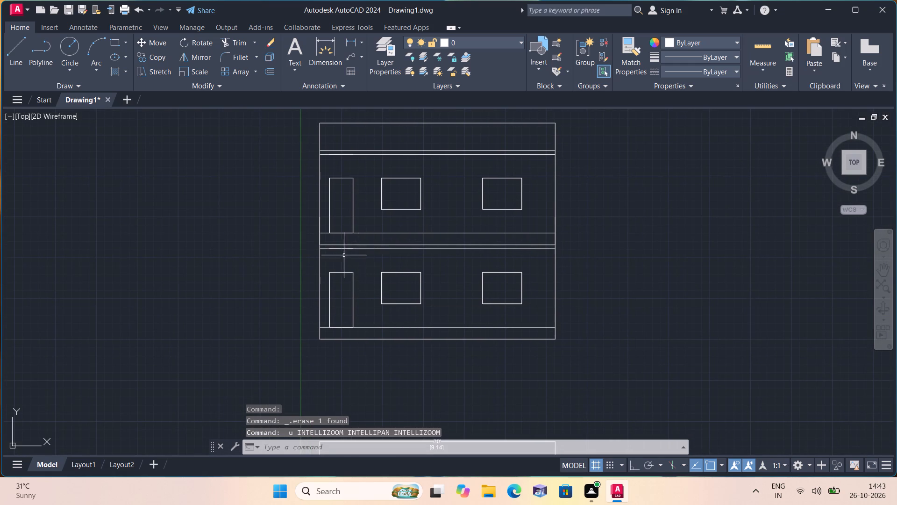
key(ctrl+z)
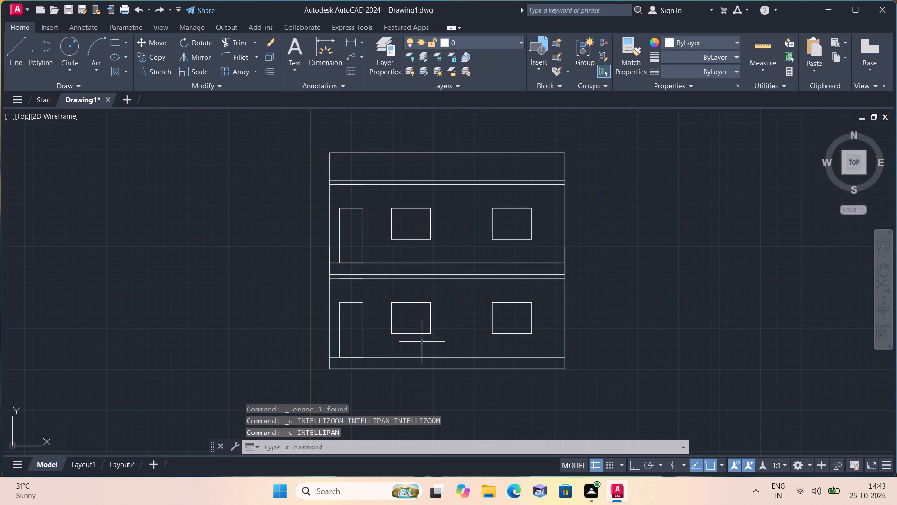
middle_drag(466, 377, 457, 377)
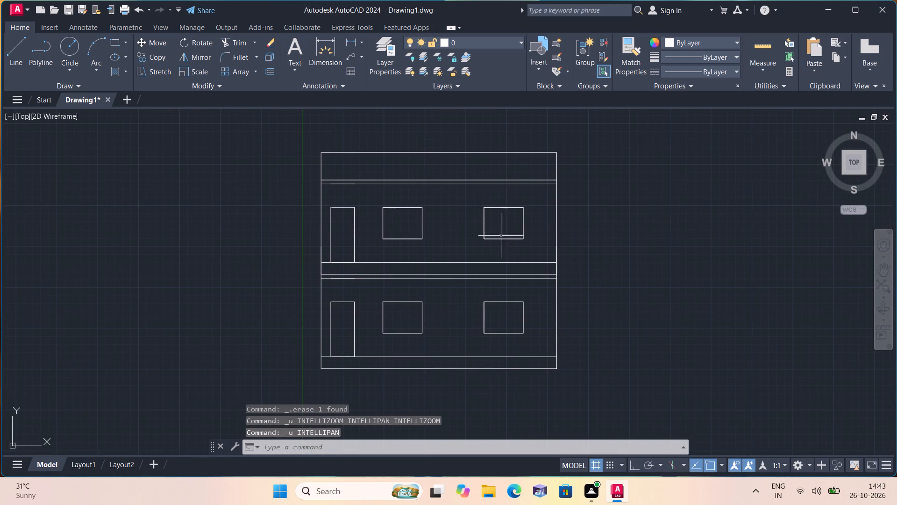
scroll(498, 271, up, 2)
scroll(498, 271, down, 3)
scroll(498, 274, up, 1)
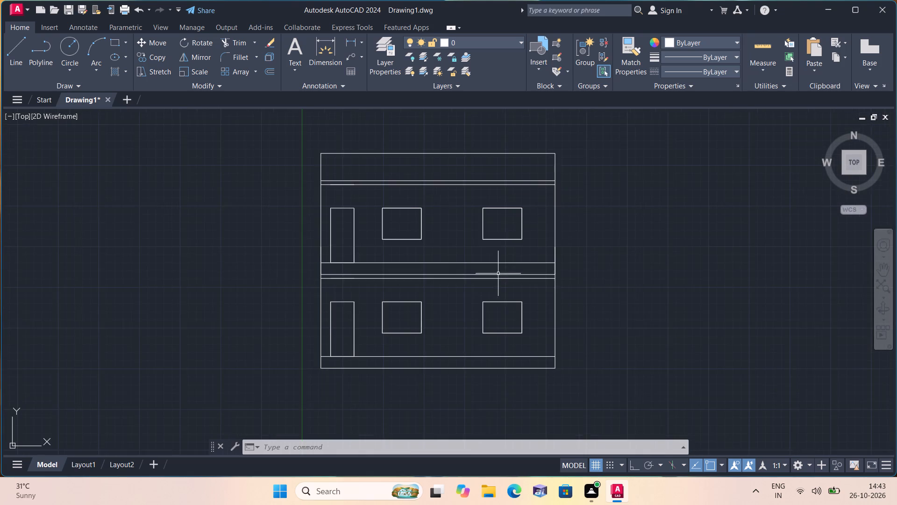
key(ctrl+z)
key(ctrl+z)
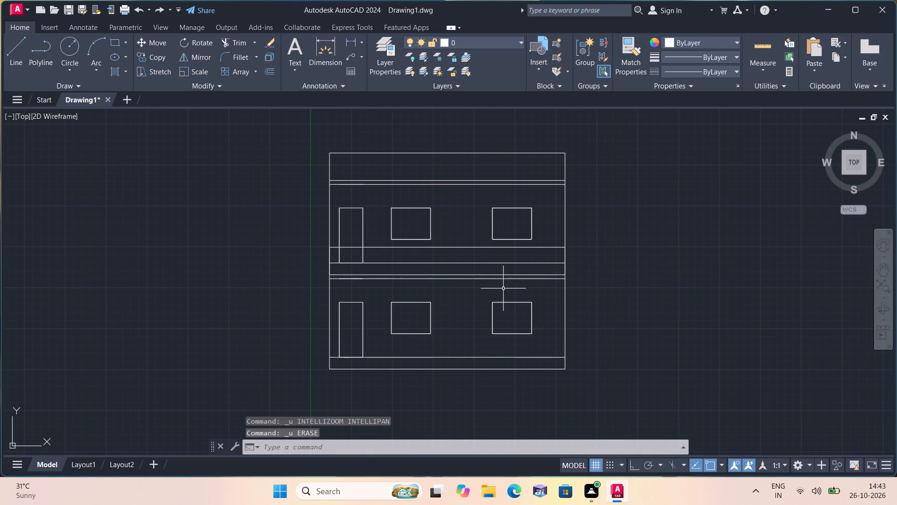
Erase the copied plinth line running along the foot of the upper-storey door.
scroll(591, 275, up, 1)
middle_drag(594, 280, 573, 259)
scroll(594, 280, down, 1)
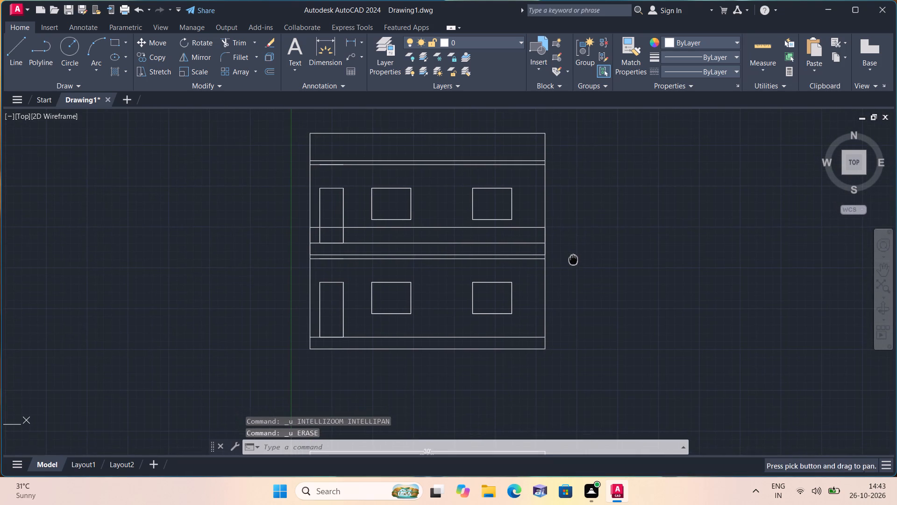
click(520, 244)
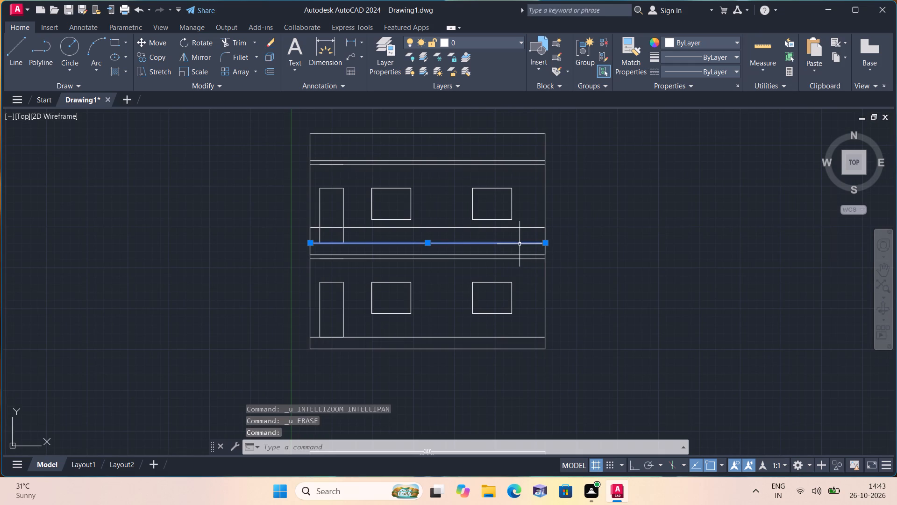
key(Delete)
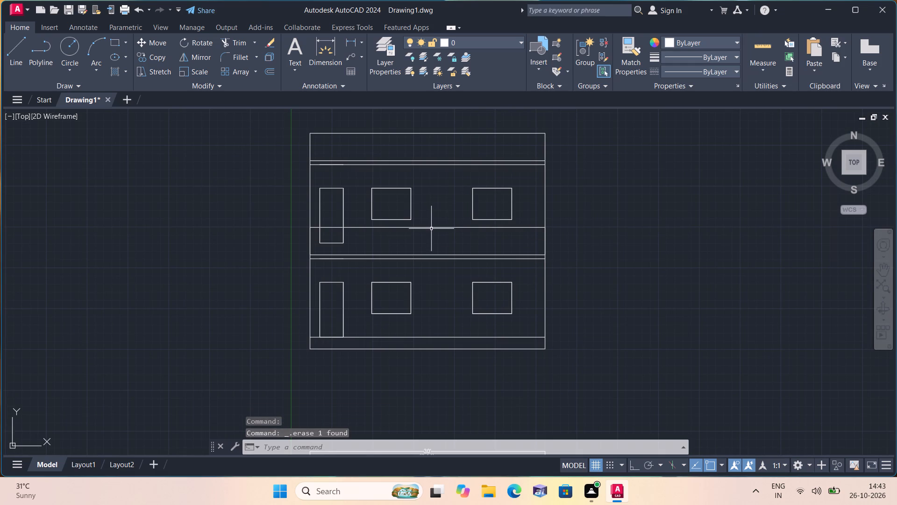
Erase the short leftover line above the upper-storey door at the underside of the roof slab.
scroll(344, 169, up, 1)
click(329, 162)
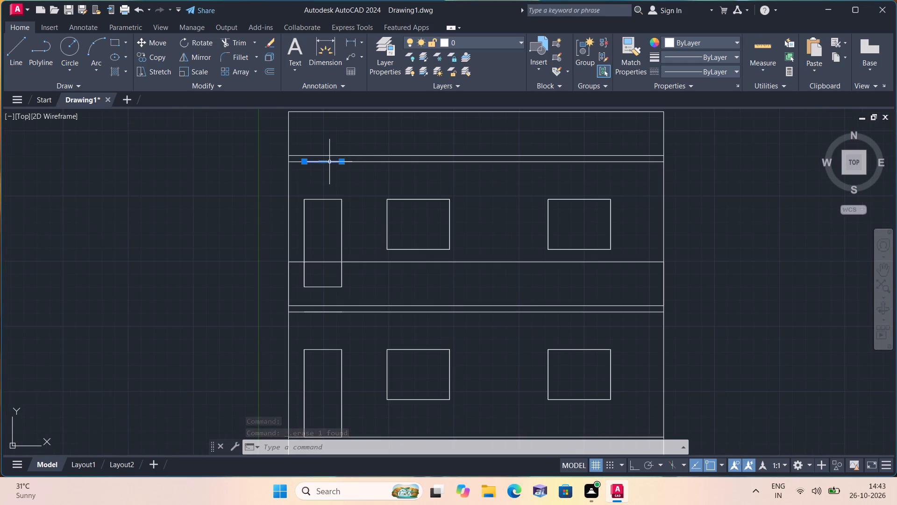
key(Delete)
scroll(338, 170, down, 2)
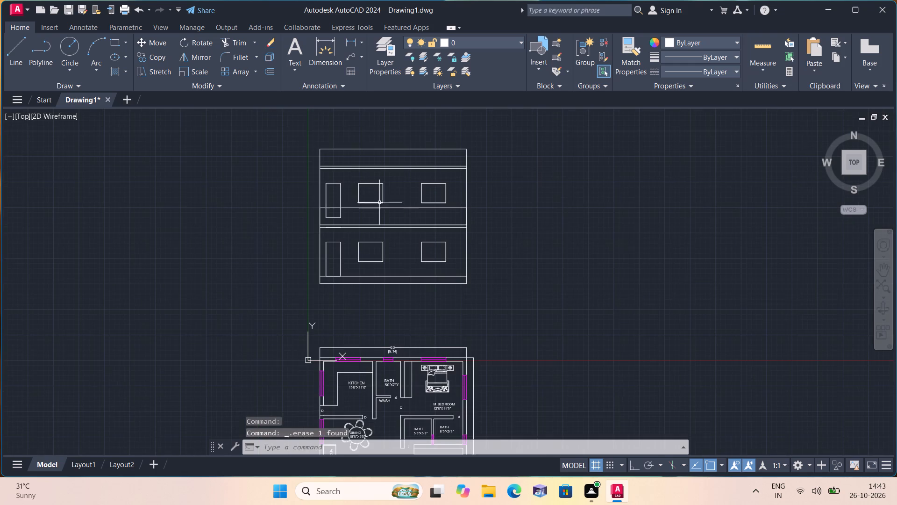
Erase the lower of the two full-width slab lines between the ground and upper storeys.
middle_drag(460, 303, 447, 342)
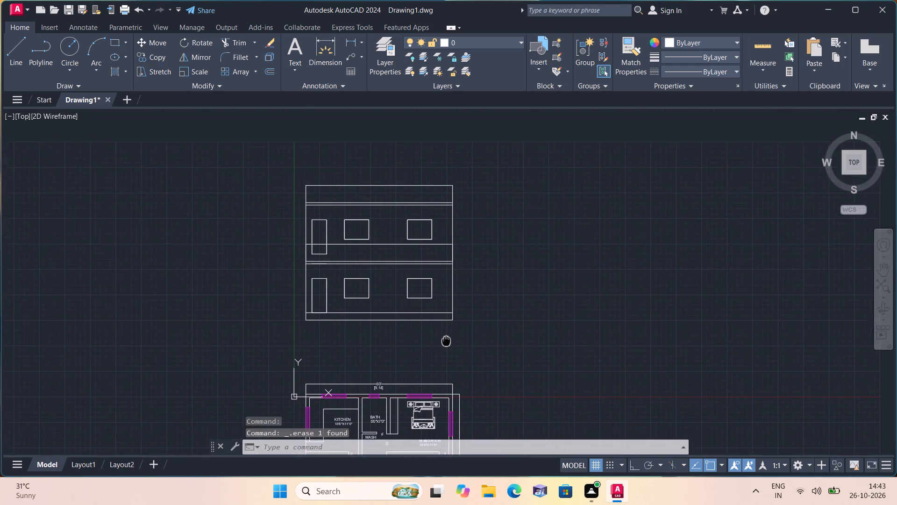
middle_drag(447, 342, 449, 345)
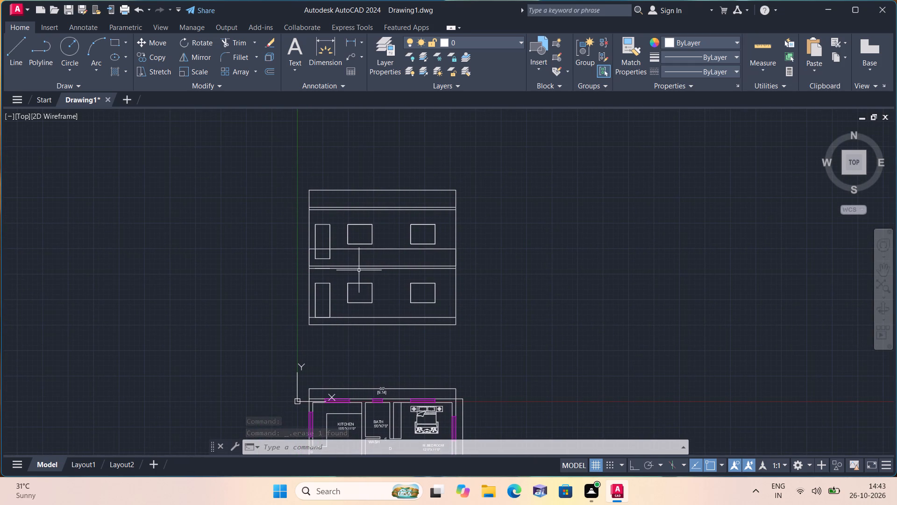
scroll(360, 253, up, 1)
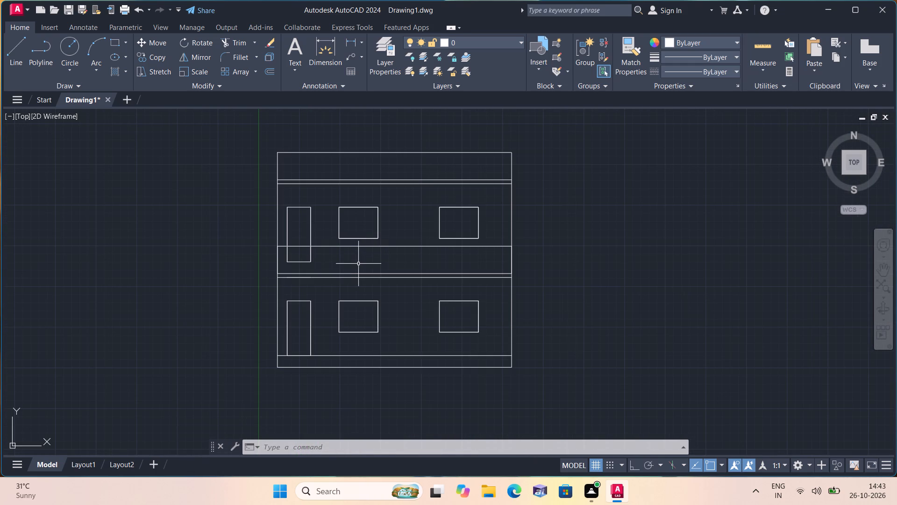
click(392, 277)
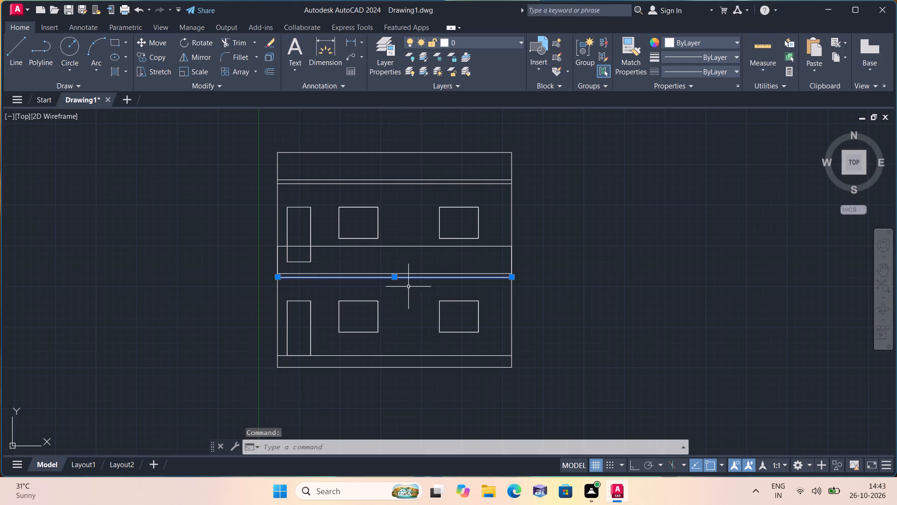
key(Delete)
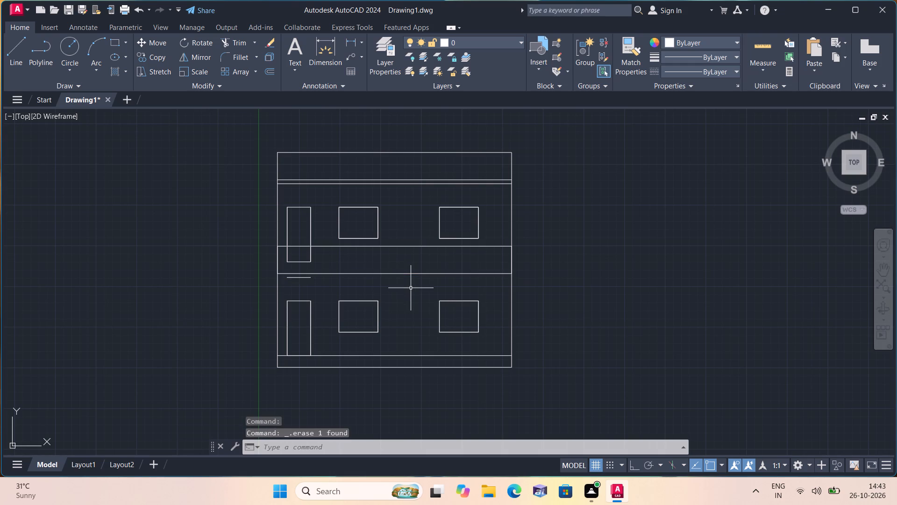
Erase the short leftover line above the ground-floor door, just below the floor slab line.
scroll(292, 296, up, 1)
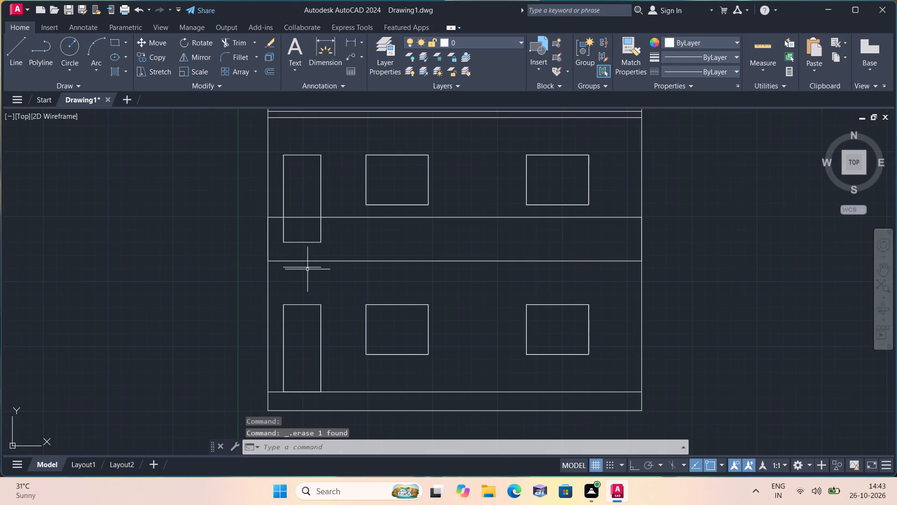
click(307, 268)
key(Delete)
Erase the lower of the two full-width roof slab lines above the upper-storey windows.
scroll(308, 268, down, 1)
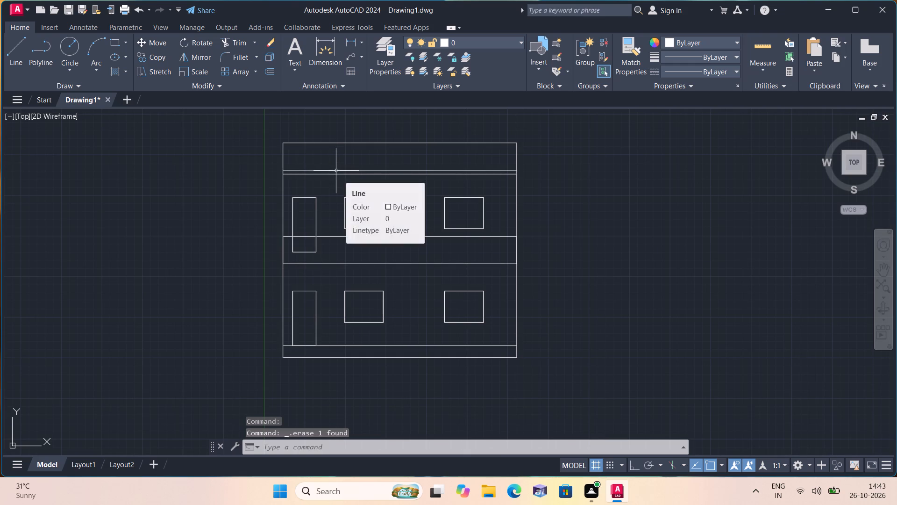
click(335, 174)
key(Delete)
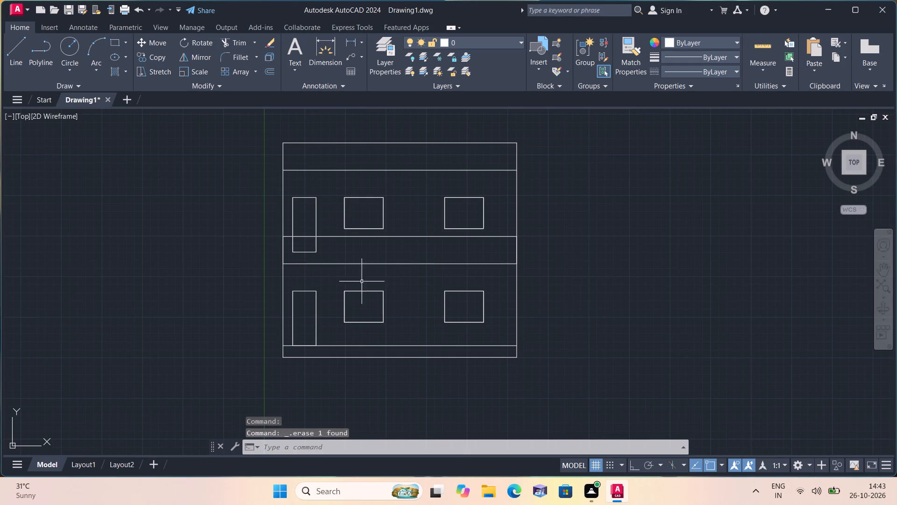
Examine the cleaned-up two-storey elevation and its alignment with the floor plan below.
scroll(377, 315, down, 1)
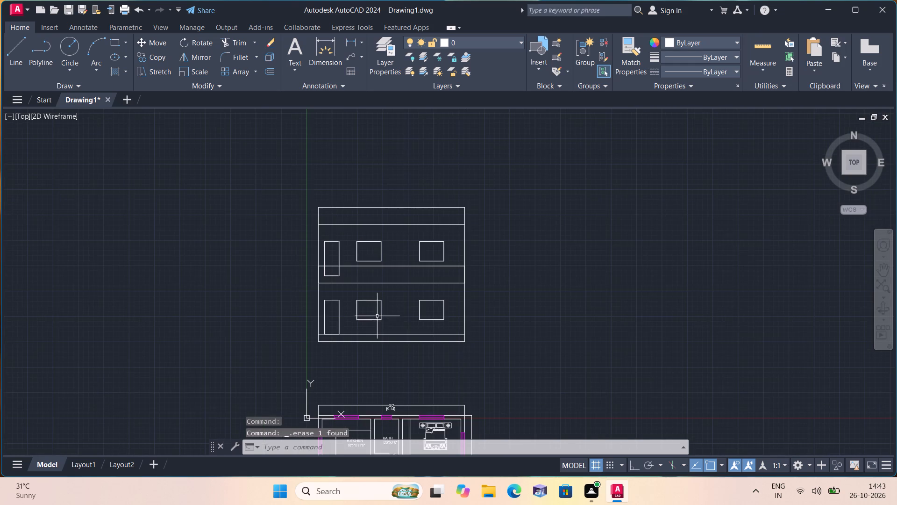
middle_drag(427, 353, 360, 288)
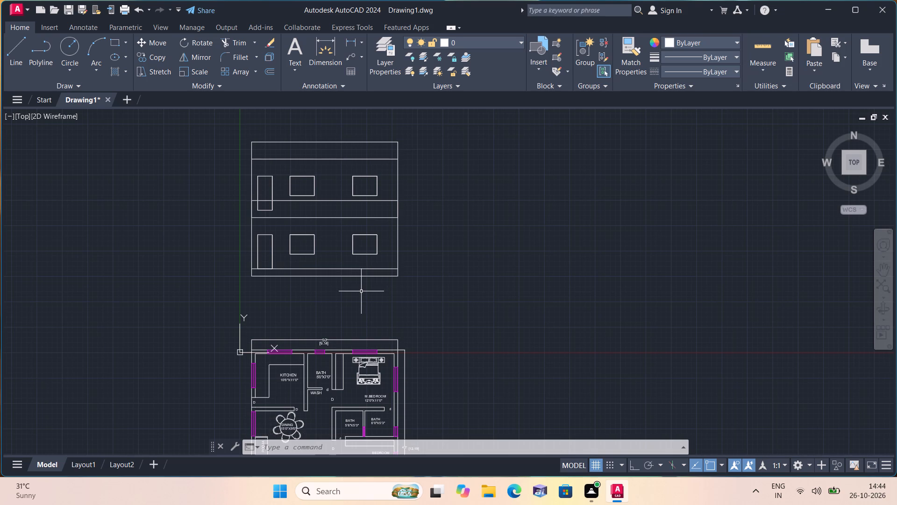
scroll(250, 143, up, 2)
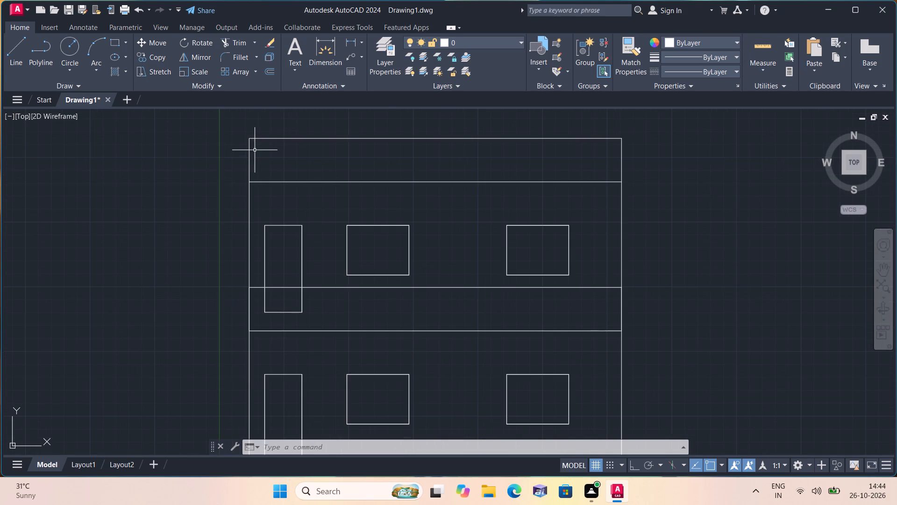
scroll(259, 173, down, 1)
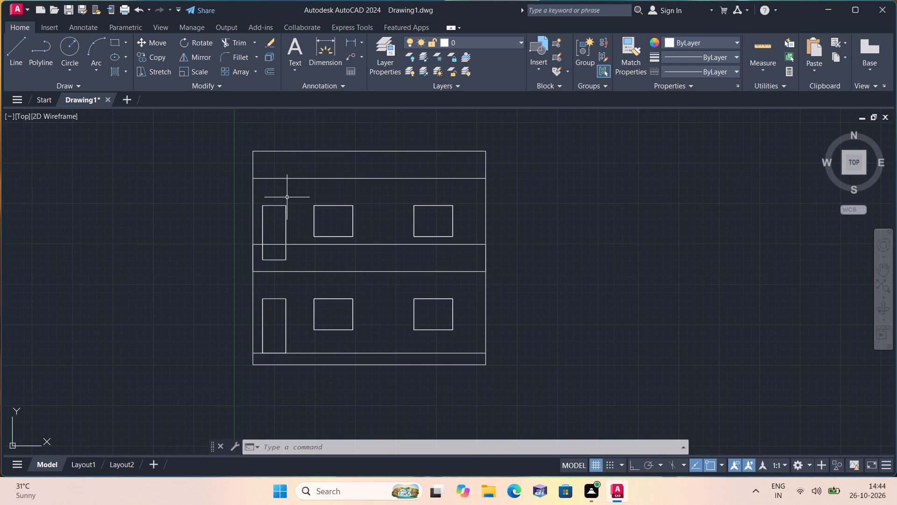
scroll(287, 197, up, 1)
middle_drag(342, 270, 335, 263)
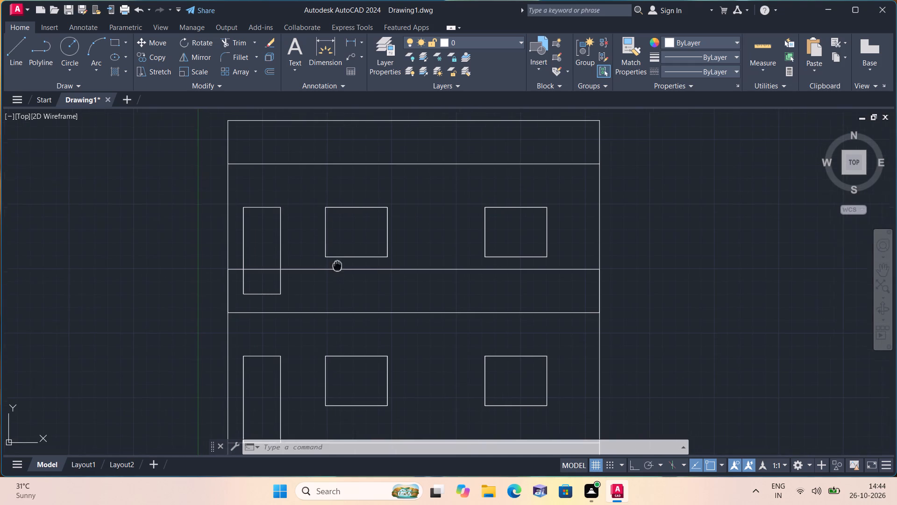
middle_drag(335, 263, 324, 238)
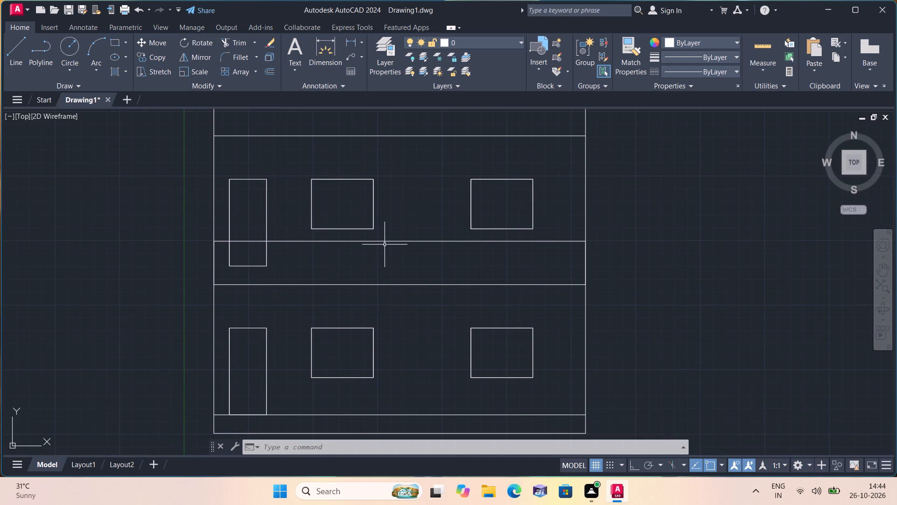
scroll(385, 245, down, 1)
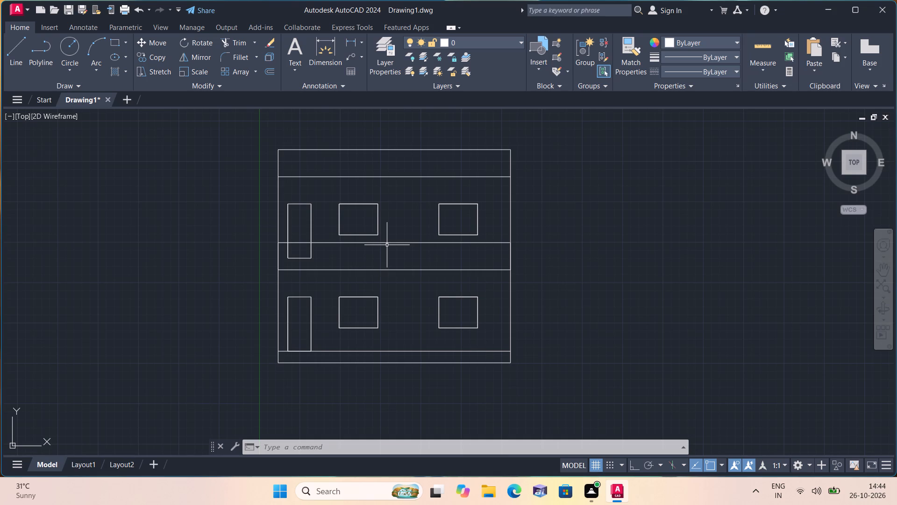
With Ortho on, draw lines forming a 2' wide full-height strip outside the elevation's right edge, from base to parapet top.
key(l)
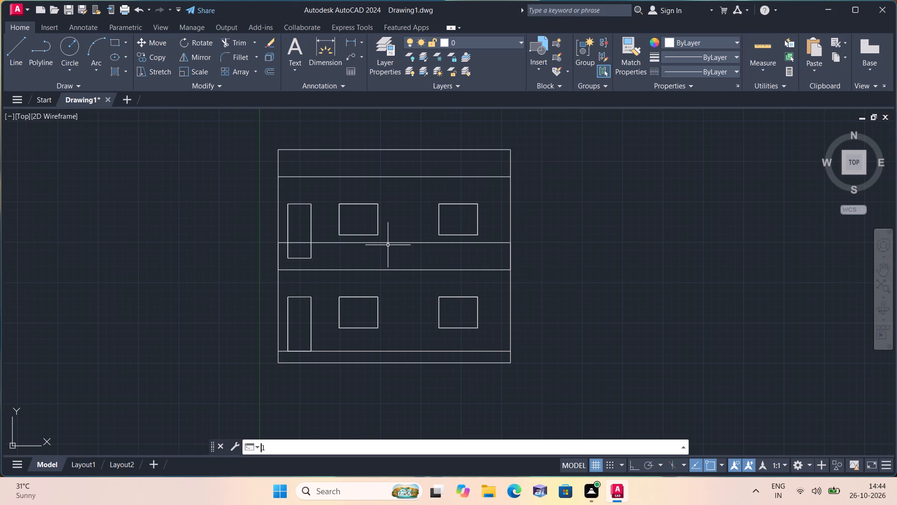
key(space)
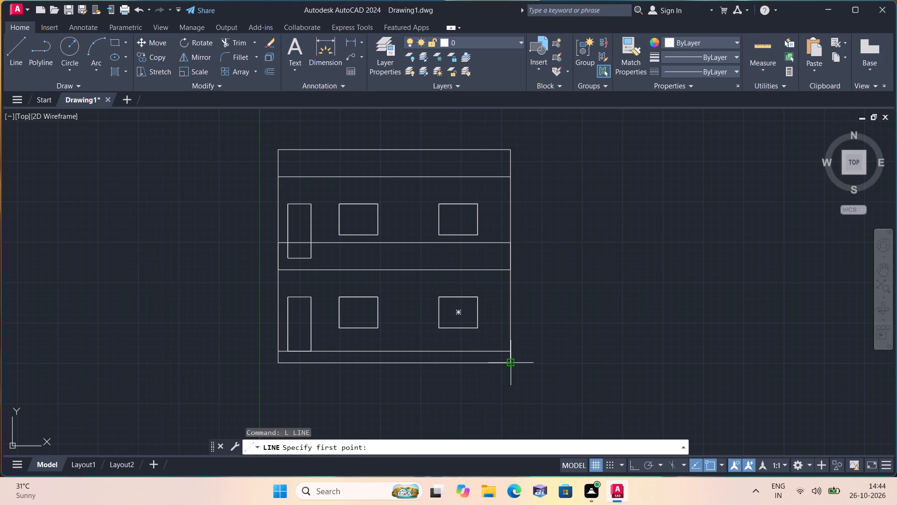
click(510, 361)
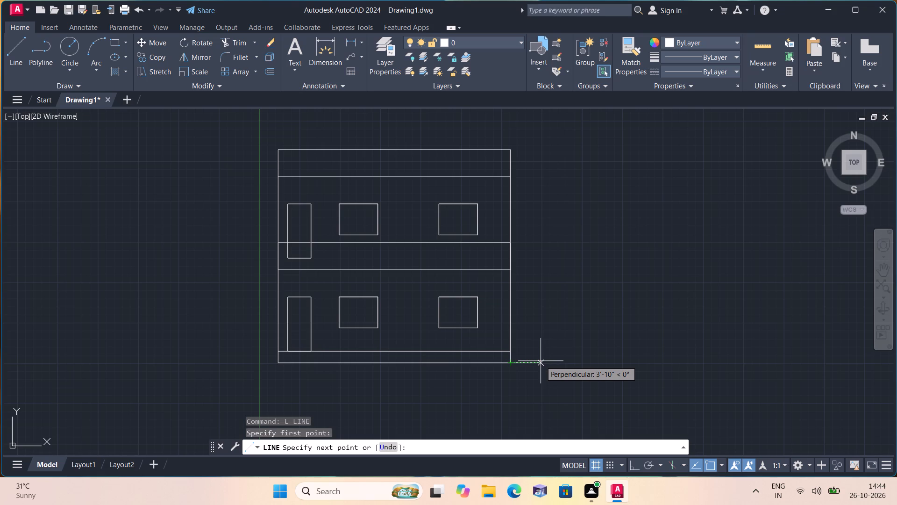
key(F8)
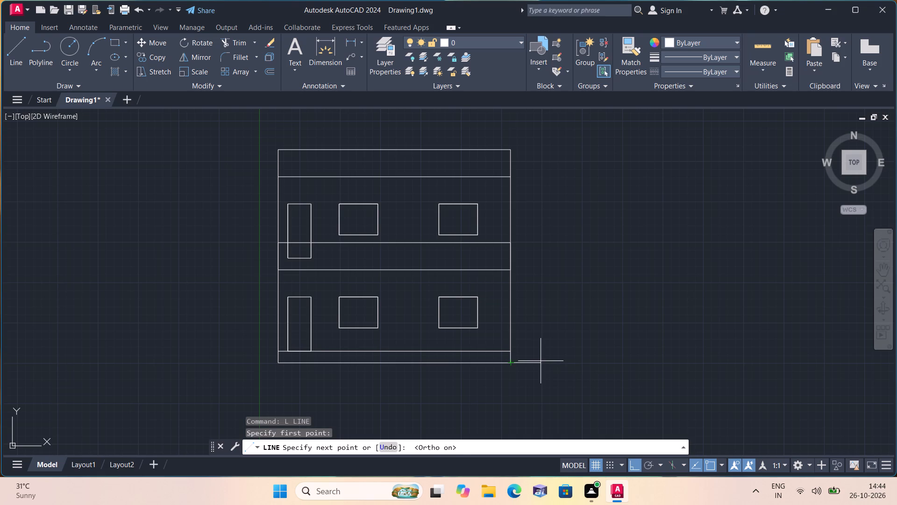
text(2')
key(space)
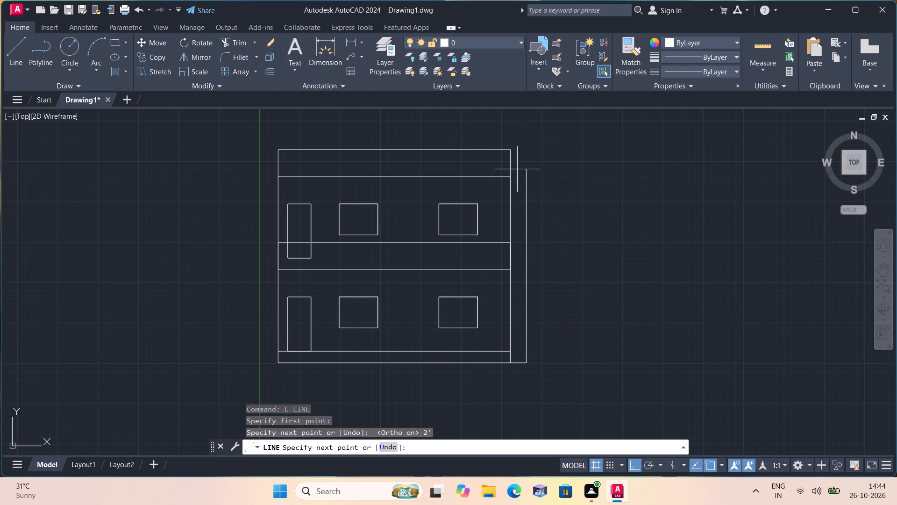
scroll(520, 146, up, 1)
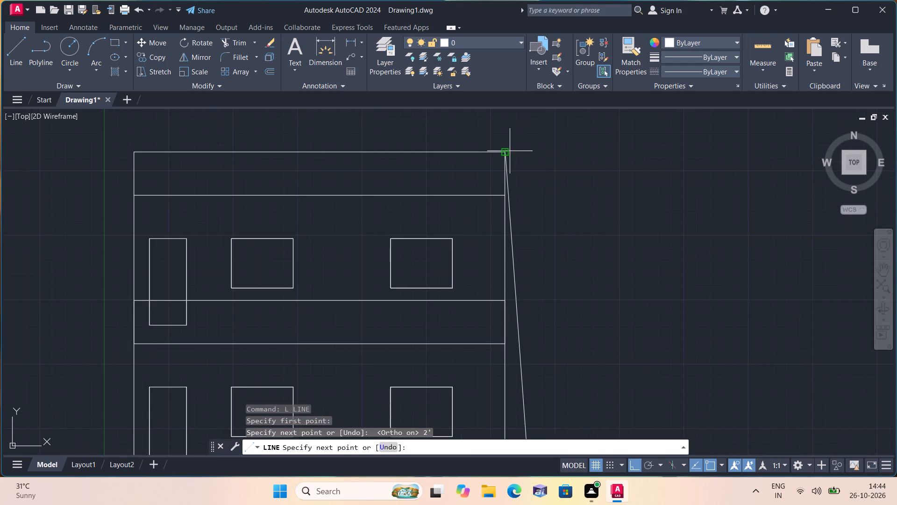
click(527, 151)
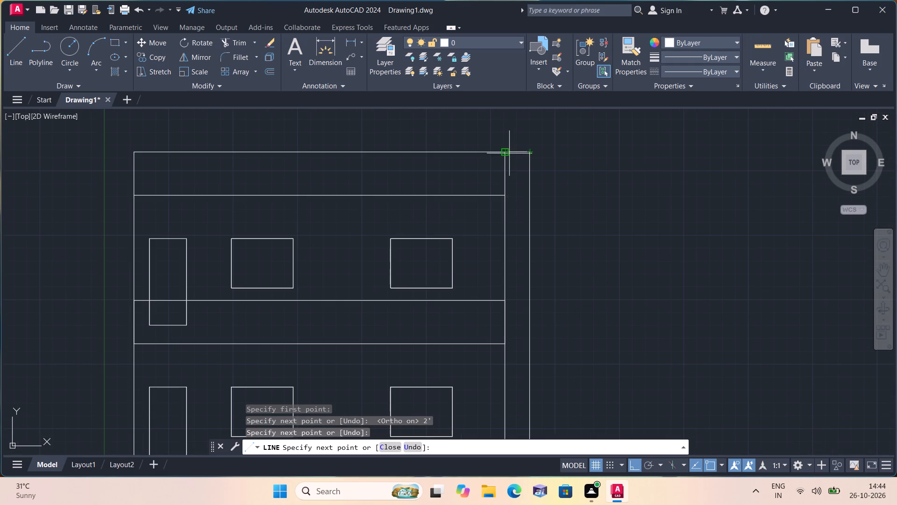
click(506, 151)
key(space)
scroll(590, 216, down, 1)
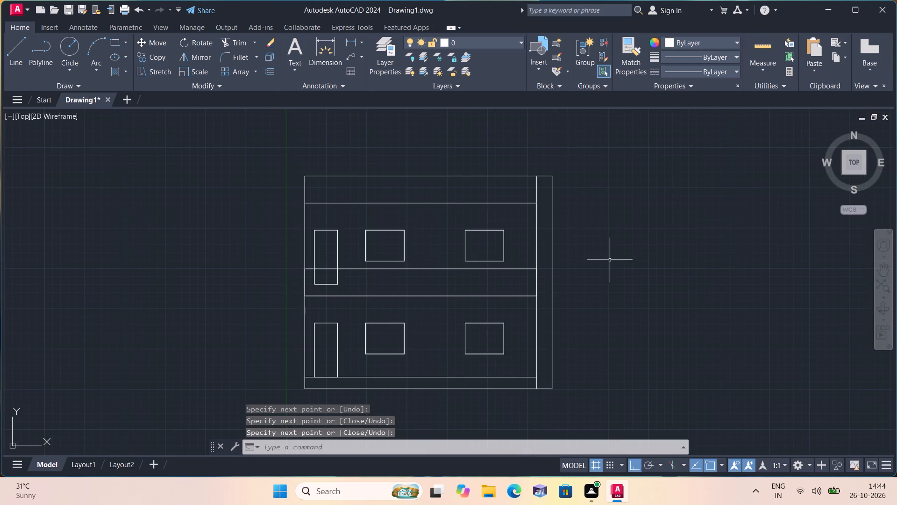
Draw a matching 2' wide full-height strip outside the elevation's left edge, closing it at the parapet's top corner.
middle_drag(606, 260, 606, 245)
key(space)
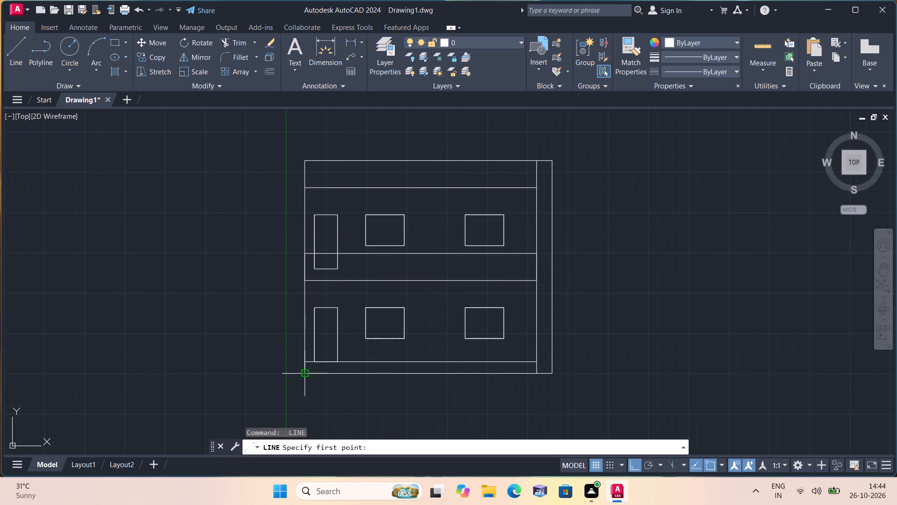
click(304, 376)
text(2')
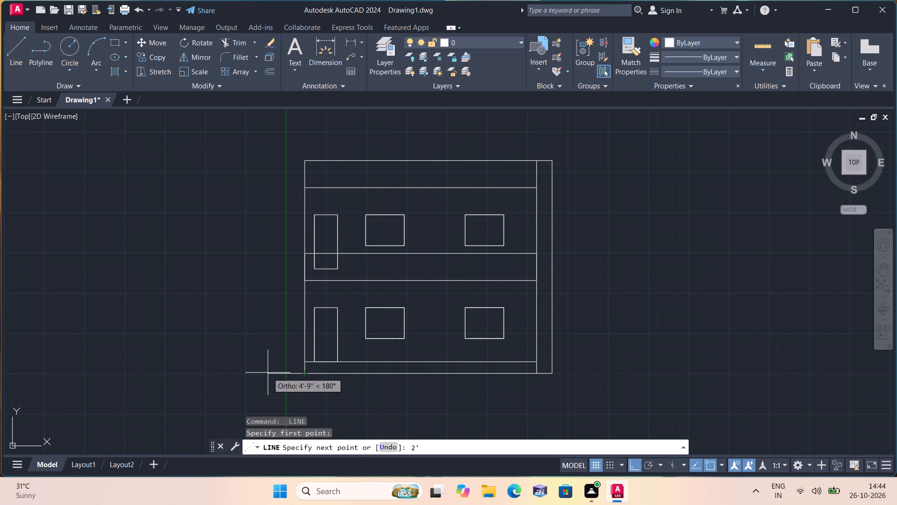
key(space)
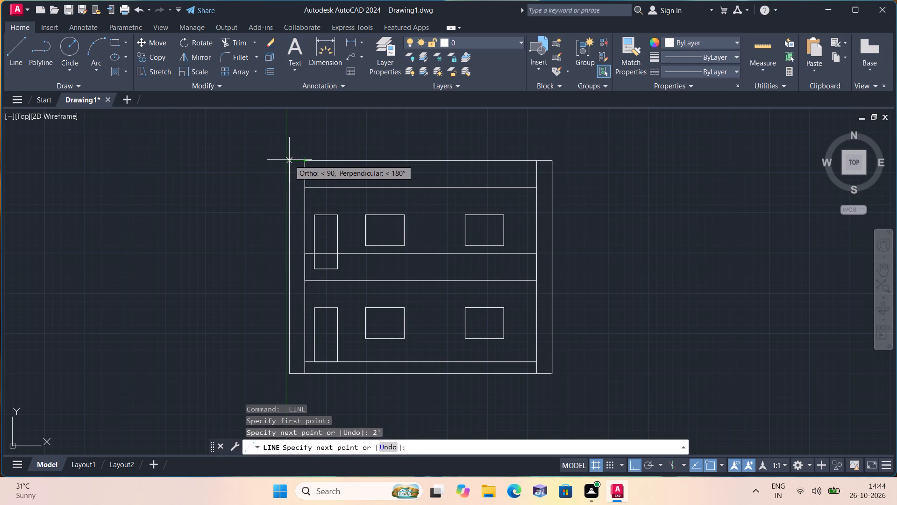
click(289, 160)
click(304, 161)
key(space)
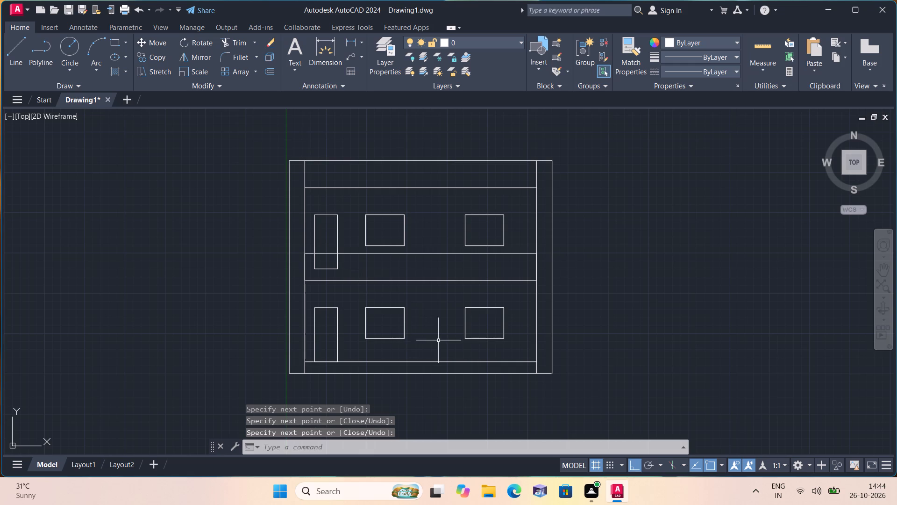
Extend the parapet's bottom line and both mid-level slab band lines to the outer edges of the left and right side strips.
scroll(470, 383, down, 1)
middle_drag(465, 380, 452, 346)
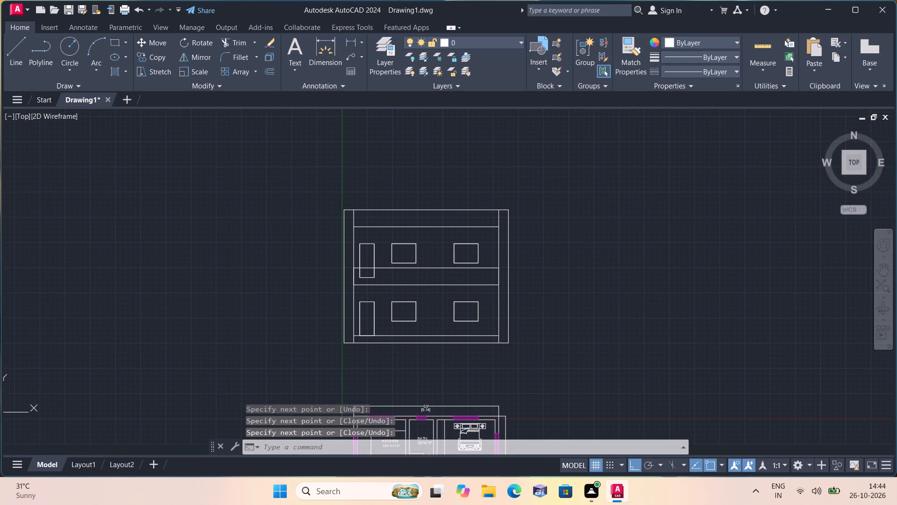
text(exte)
key(space)
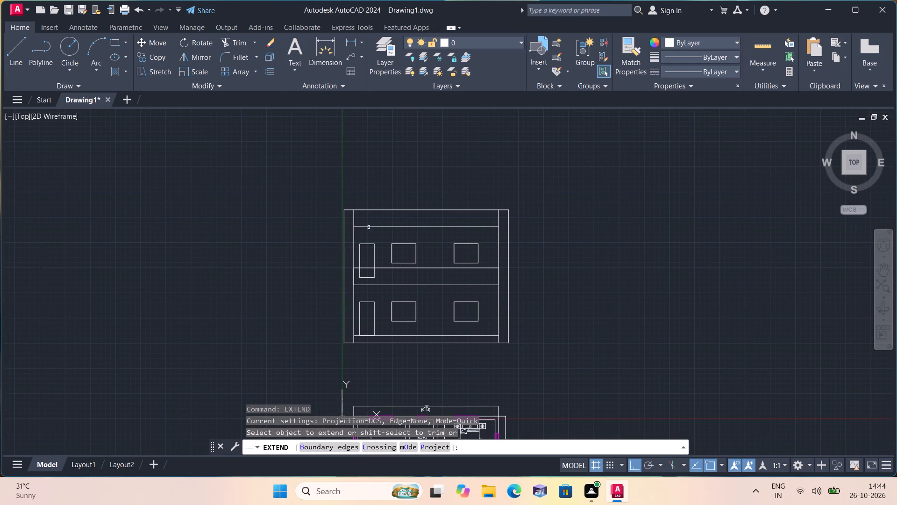
click(359, 228)
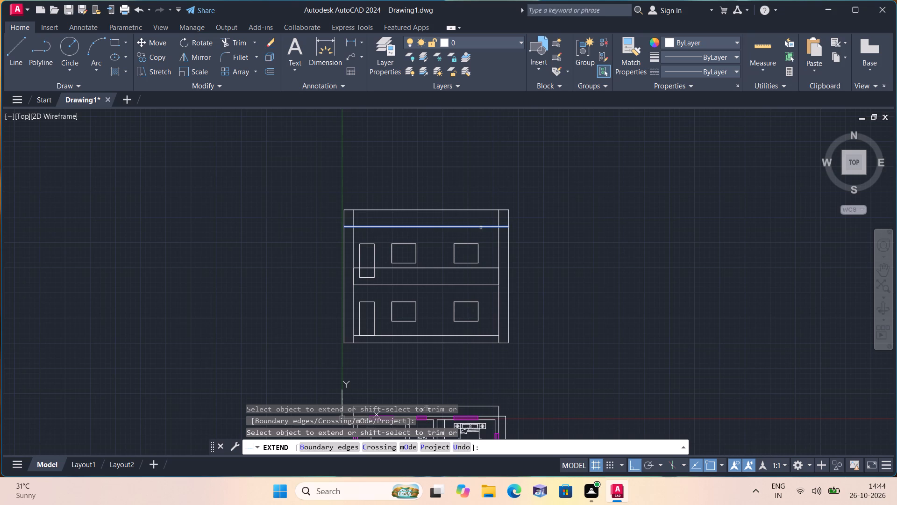
click(481, 228)
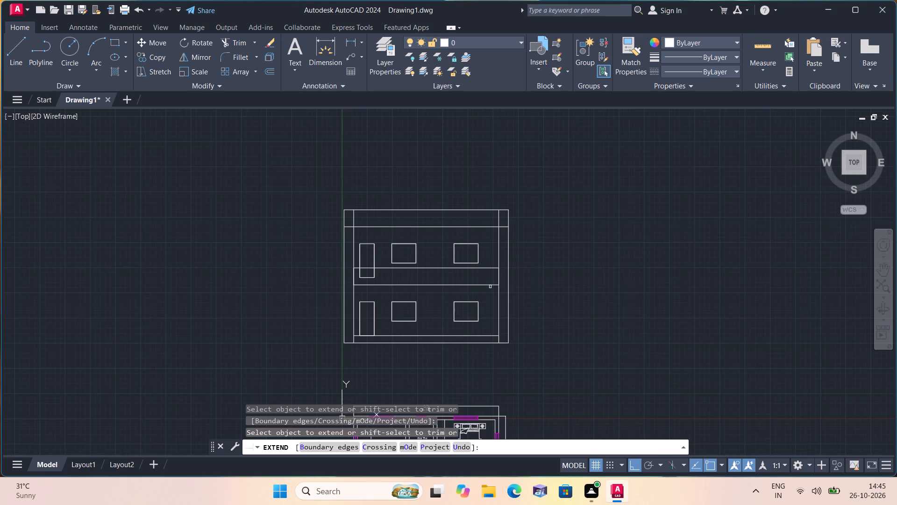
click(490, 286)
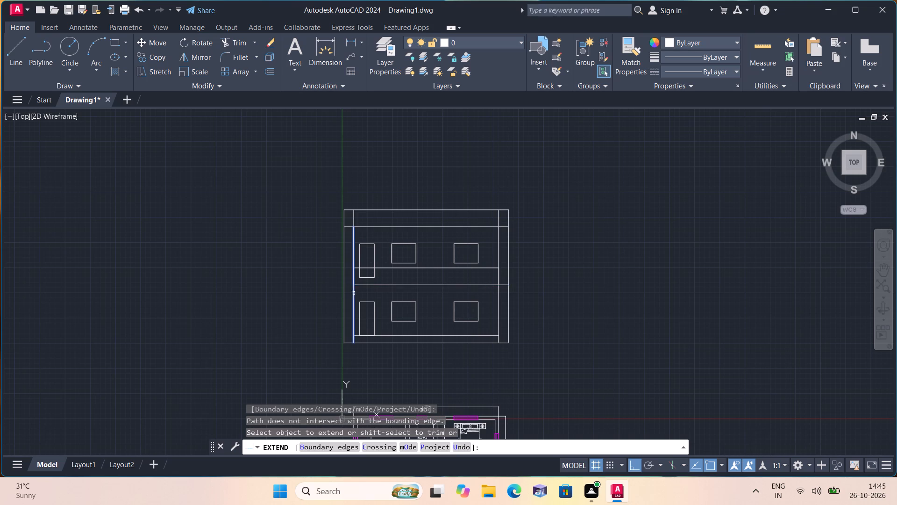
click(360, 285)
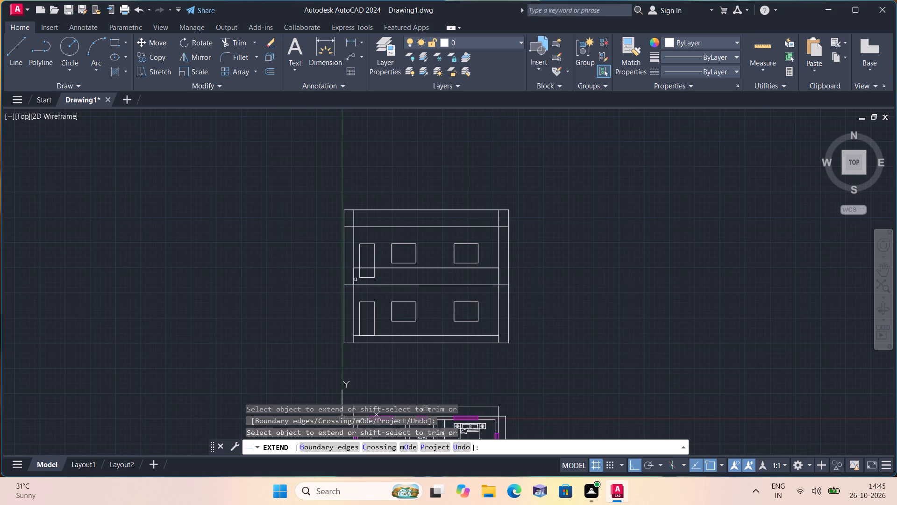
scroll(356, 274, up, 1)
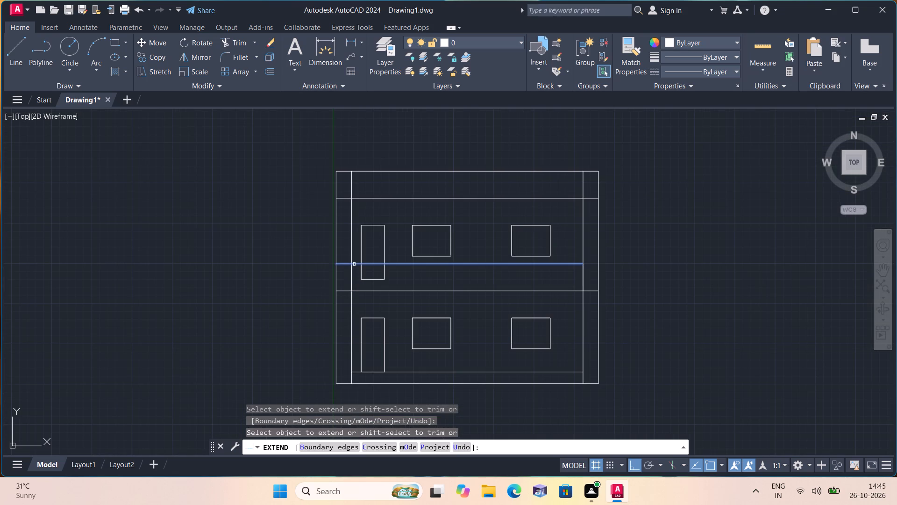
click(354, 264)
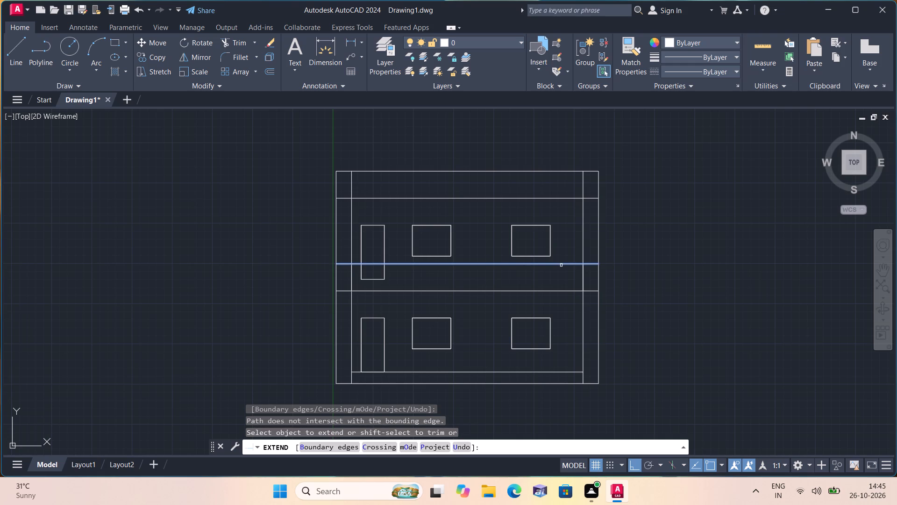
click(561, 265)
key(space)
Trim away the left and right wall line segments crossing the parapet band and the mid-level slab band.
scroll(619, 249, down, 1)
text(trim)
key(space)
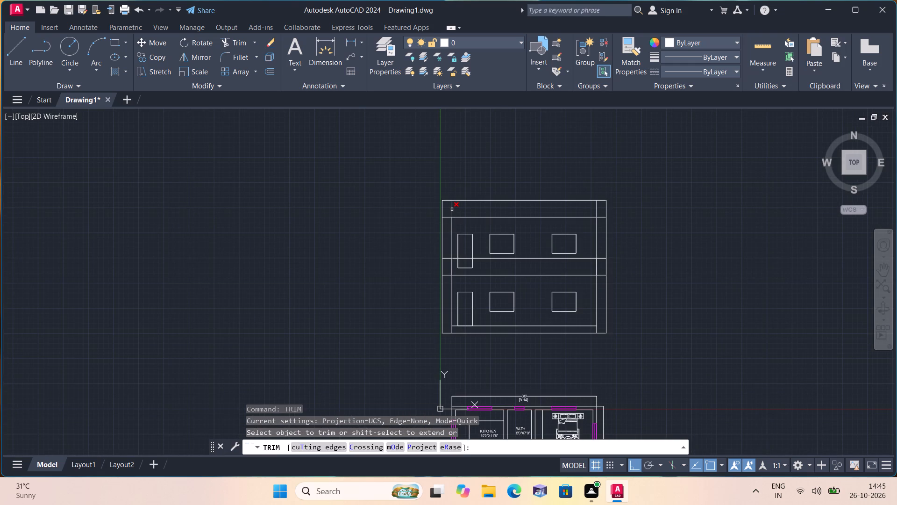
click(452, 209)
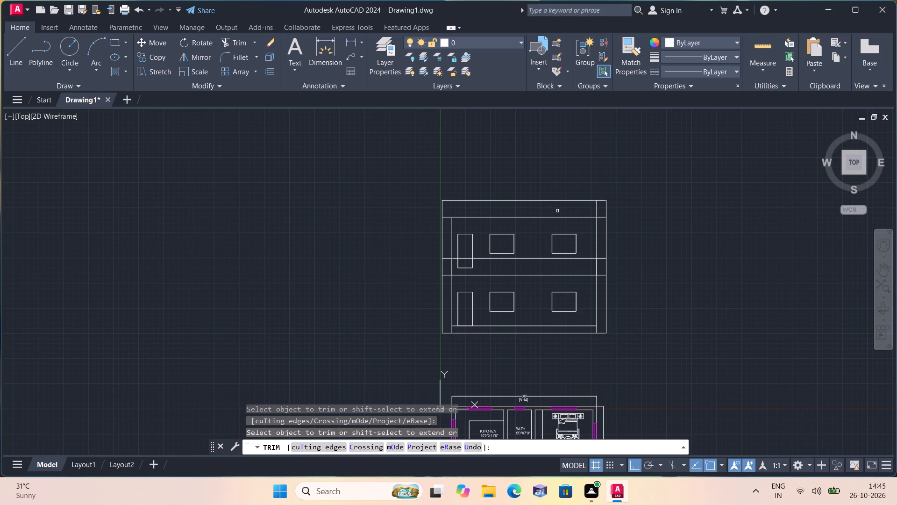
click(596, 209)
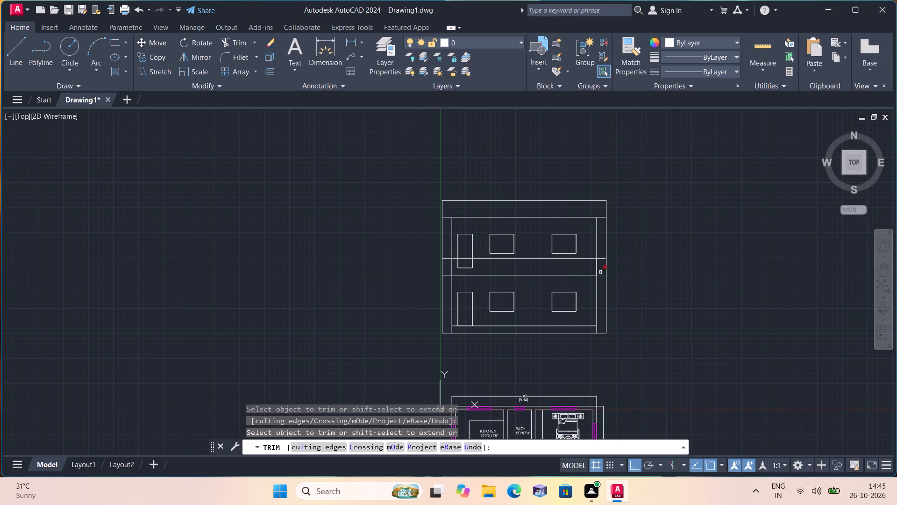
click(600, 267)
click(585, 269)
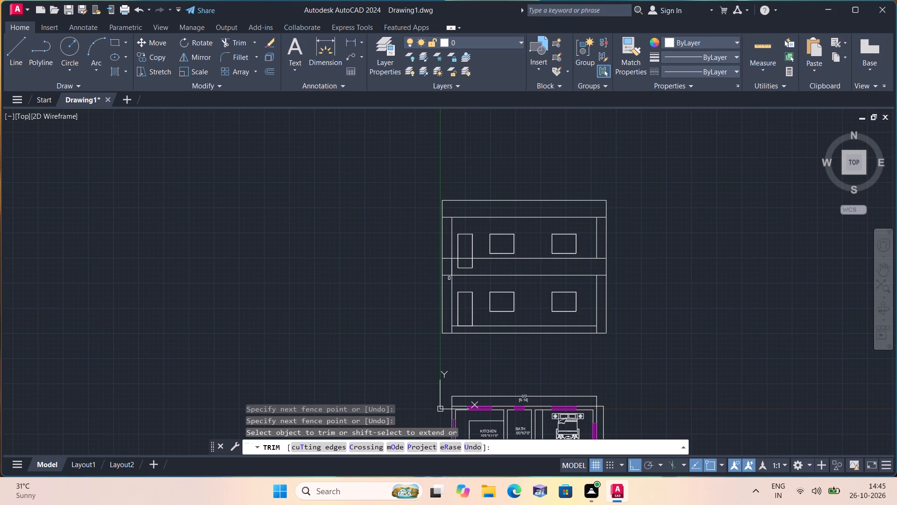
click(453, 270)
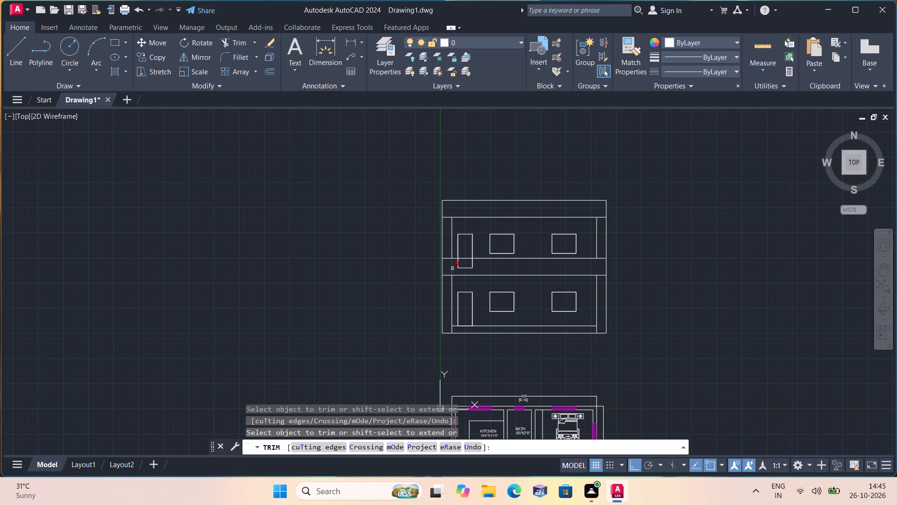
click(452, 268)
Trim the part of the upper-storey door that falls inside the slab band, including its leftover bottom line.
middle_drag(394, 299, 359, 293)
scroll(442, 257, up, 2)
click(441, 260)
click(380, 260)
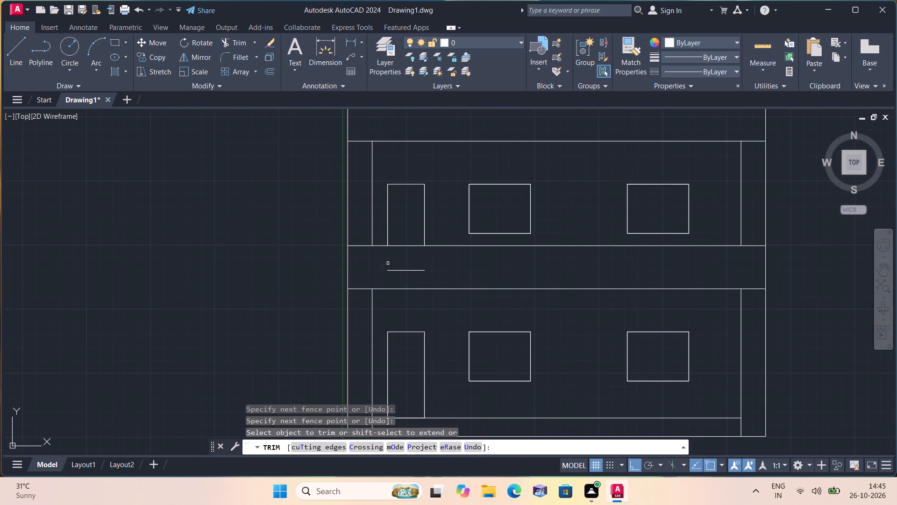
click(406, 271)
Trim the ground-storey side strips' outer verticals and base line extensions on both sides, leaving the slab band overhanging.
scroll(407, 272, down, 1)
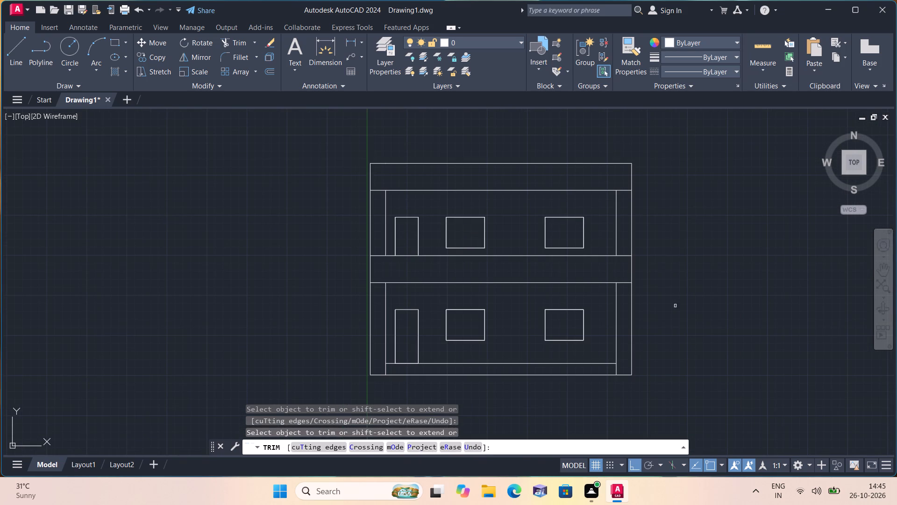
middle_drag(672, 304, 639, 260)
scroll(645, 267, down, 1)
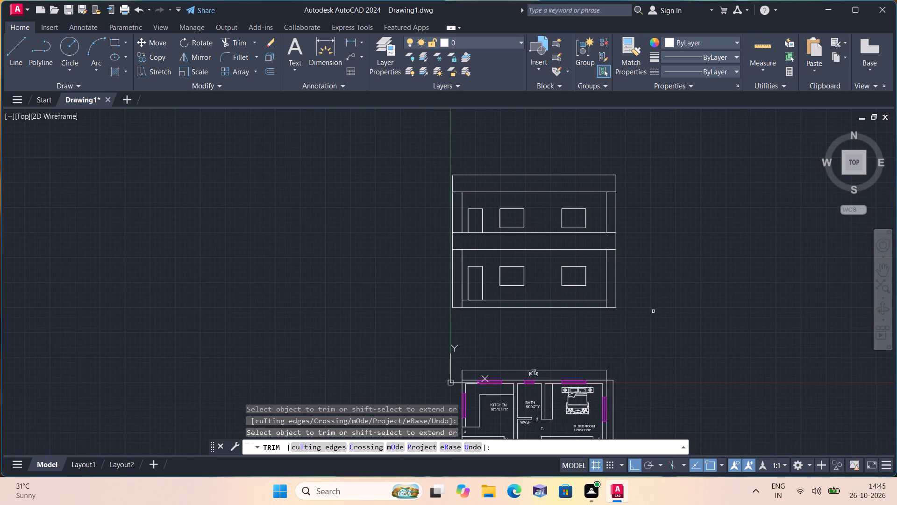
scroll(487, 310, up, 2)
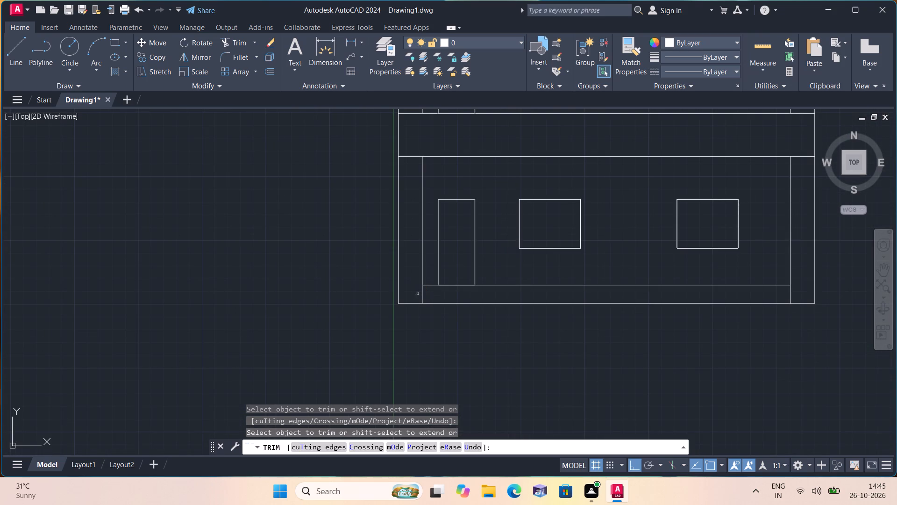
click(400, 284)
click(406, 301)
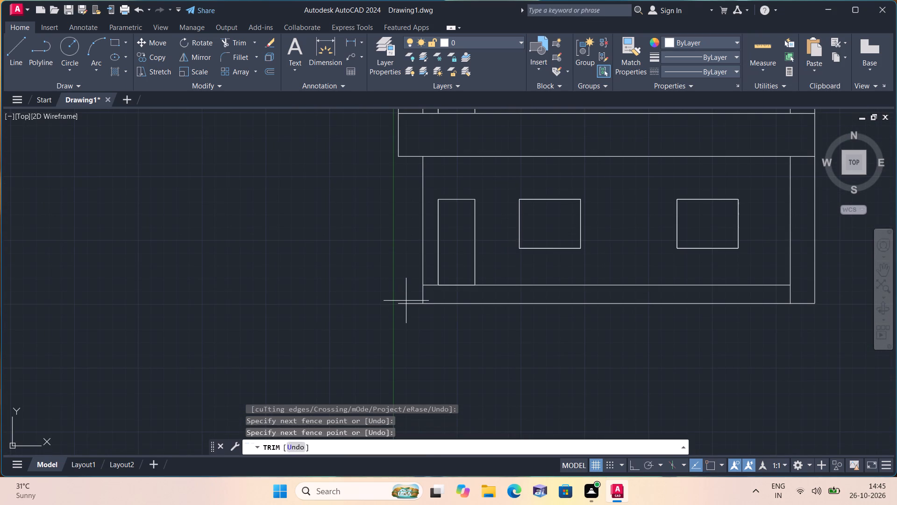
click(417, 313)
scroll(405, 316, down, 1)
middle_drag(395, 322, 375, 333)
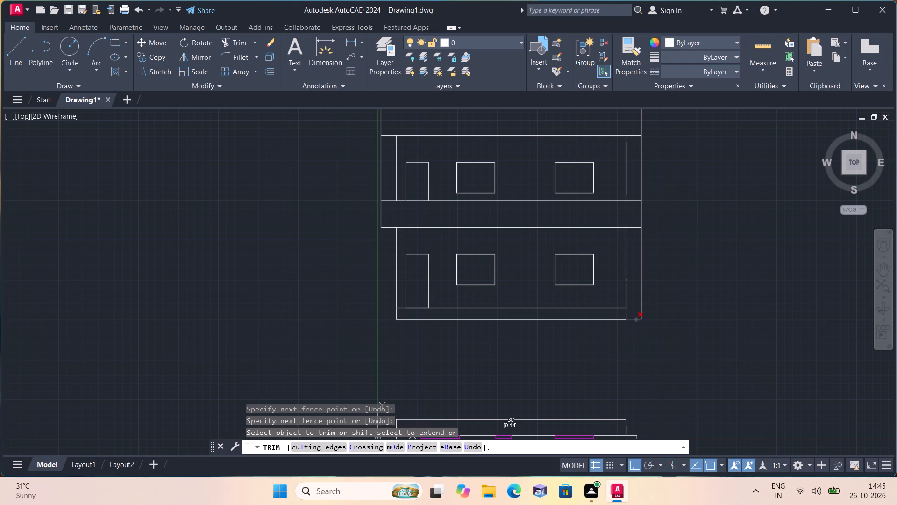
click(636, 319)
click(640, 303)
click(650, 296)
Trim the outer vertical lines beside the upper storey on both sides, between the parapet and slab bands.
scroll(665, 281, down, 2)
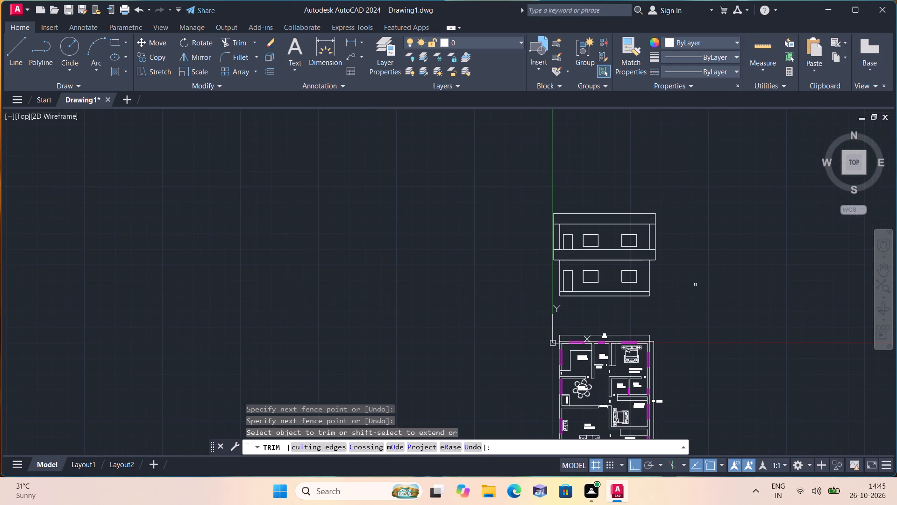
middle_drag(694, 285, 643, 329)
scroll(643, 332, up, 2)
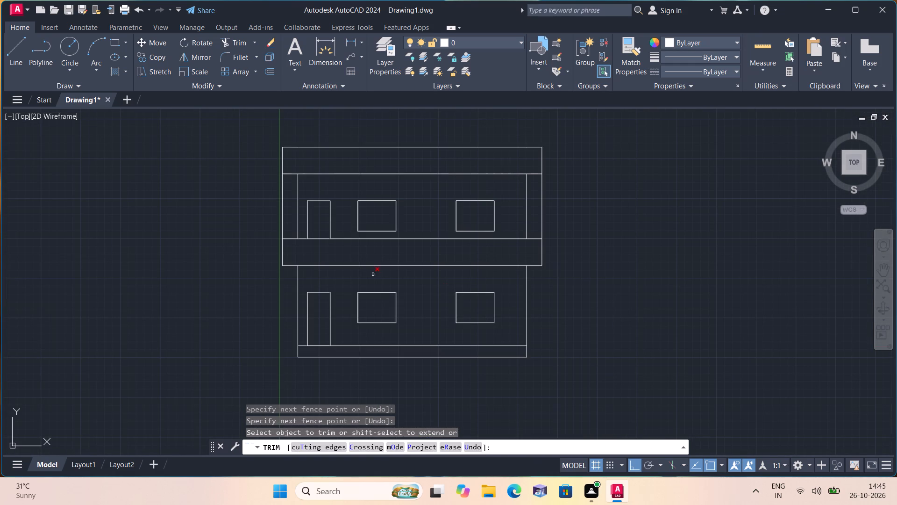
click(285, 212)
click(281, 209)
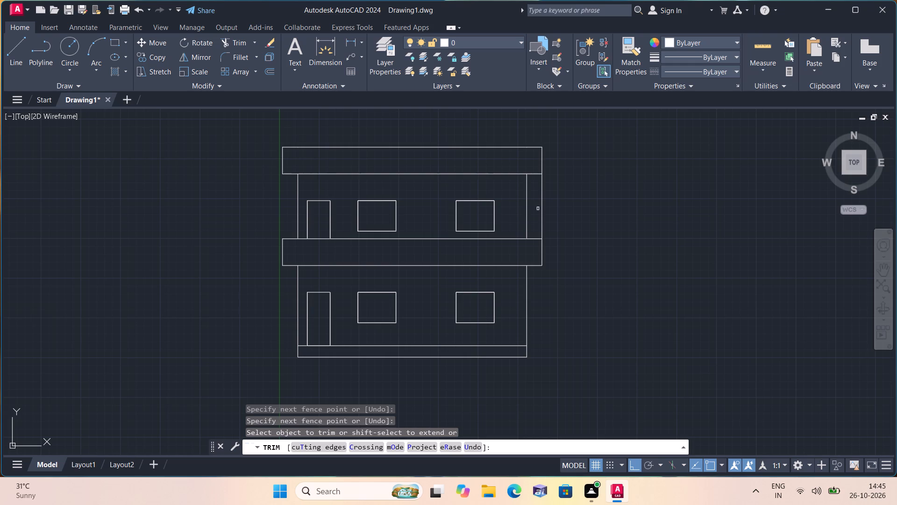
click(543, 206)
scroll(603, 209, down, 1)
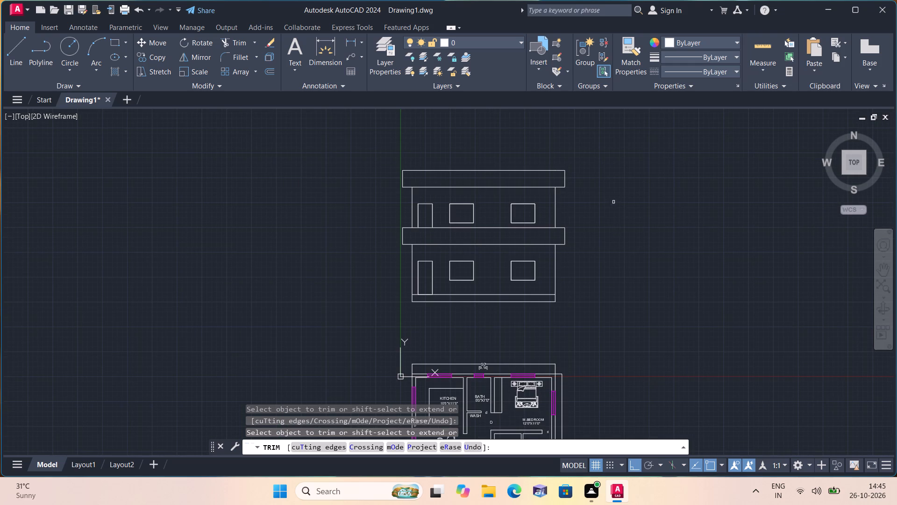
key(Escape)
With Ortho off, draw a sloping line from the parapet band's lower-right corner down to the right wall line.
scroll(555, 178, up, 2)
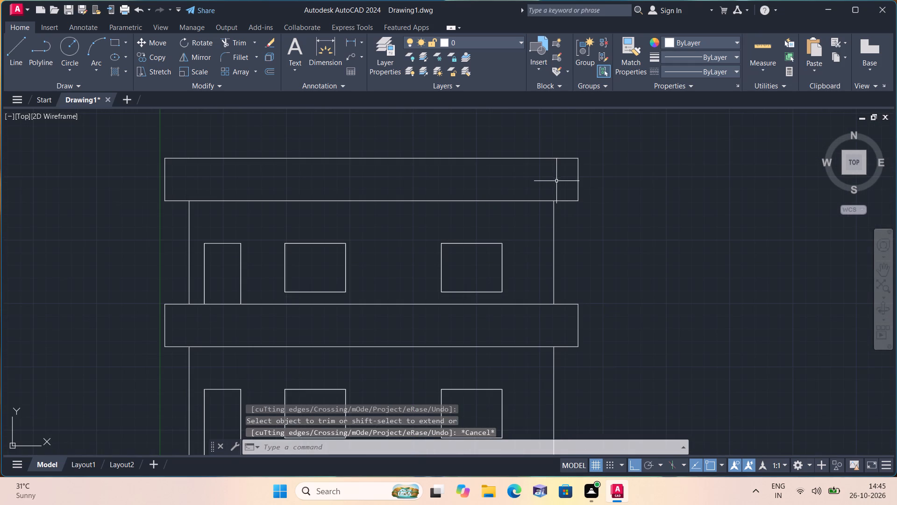
key(l)
key(space)
scroll(563, 202, up, 2)
click(600, 198)
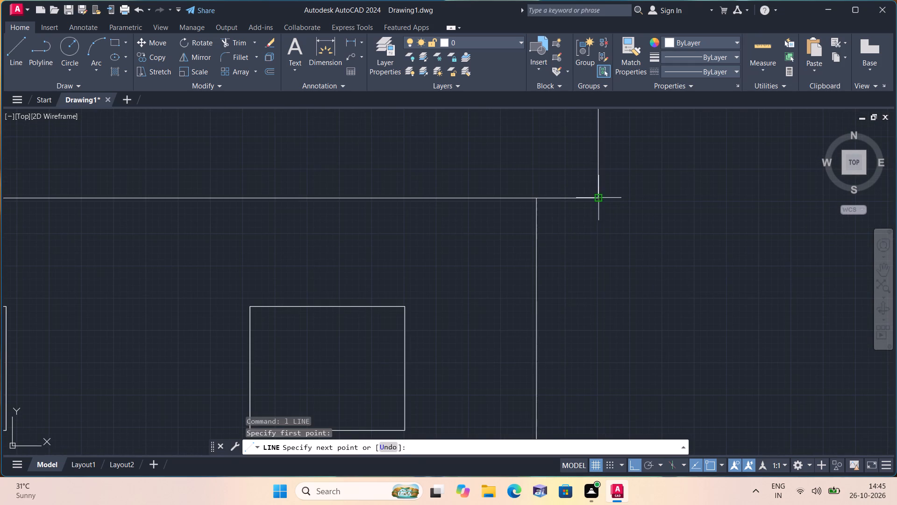
key(F8)
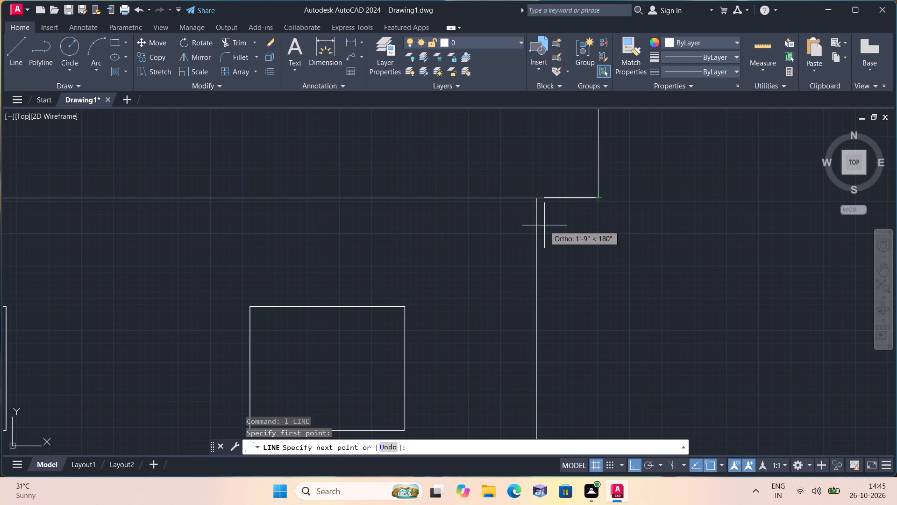
click(537, 220)
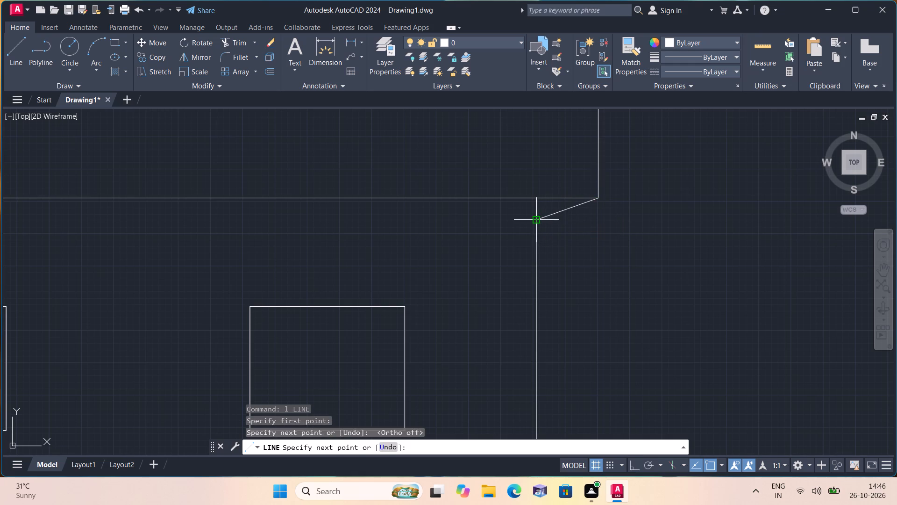
key(space)
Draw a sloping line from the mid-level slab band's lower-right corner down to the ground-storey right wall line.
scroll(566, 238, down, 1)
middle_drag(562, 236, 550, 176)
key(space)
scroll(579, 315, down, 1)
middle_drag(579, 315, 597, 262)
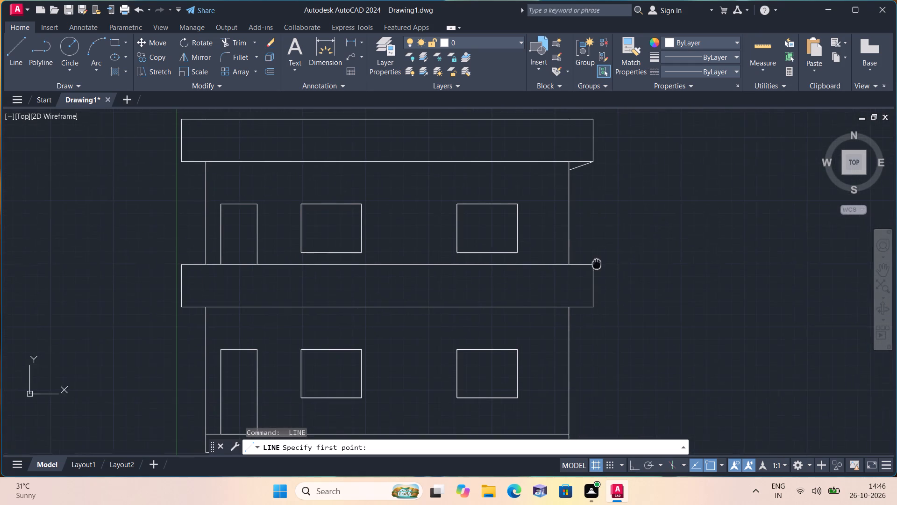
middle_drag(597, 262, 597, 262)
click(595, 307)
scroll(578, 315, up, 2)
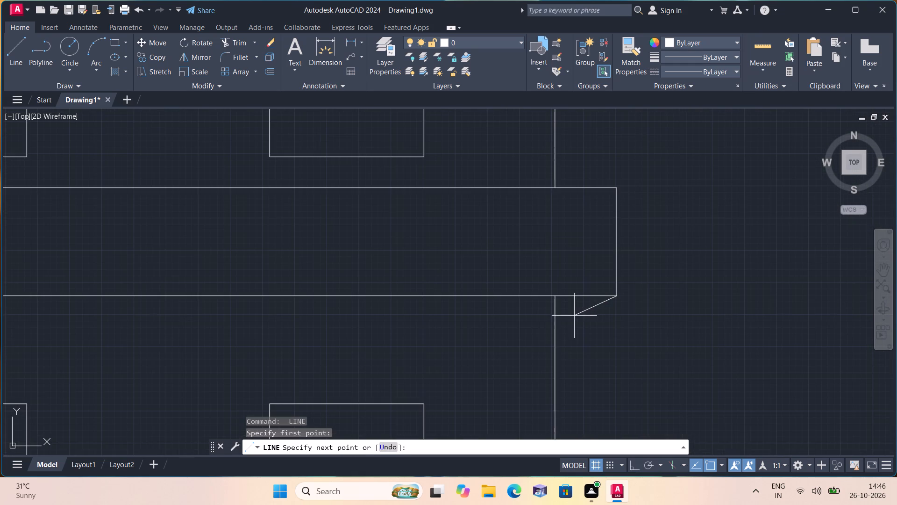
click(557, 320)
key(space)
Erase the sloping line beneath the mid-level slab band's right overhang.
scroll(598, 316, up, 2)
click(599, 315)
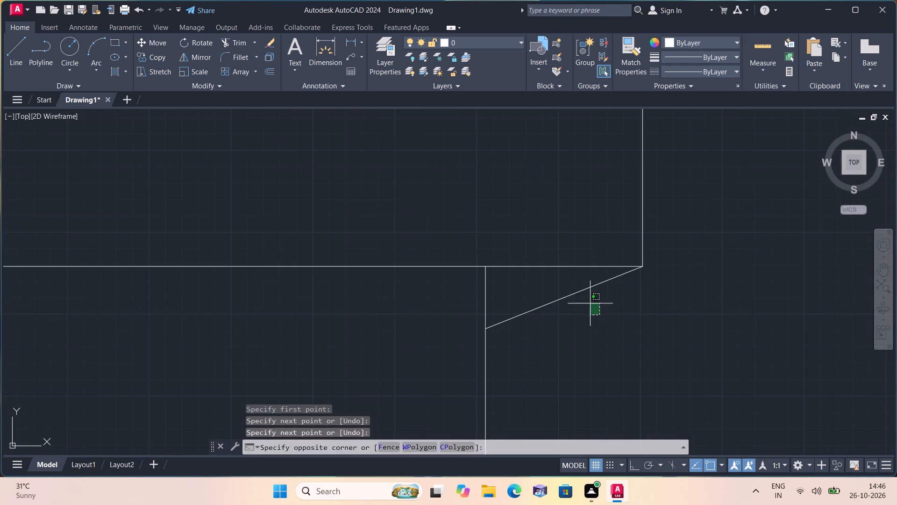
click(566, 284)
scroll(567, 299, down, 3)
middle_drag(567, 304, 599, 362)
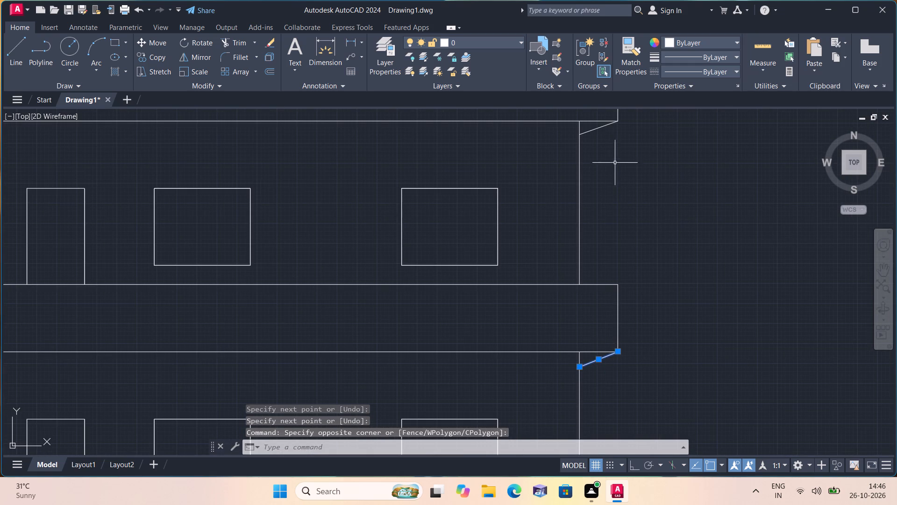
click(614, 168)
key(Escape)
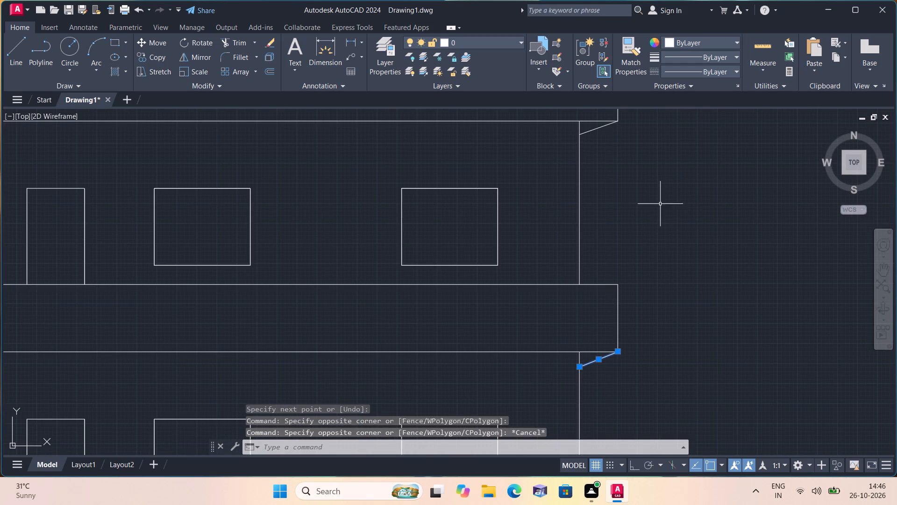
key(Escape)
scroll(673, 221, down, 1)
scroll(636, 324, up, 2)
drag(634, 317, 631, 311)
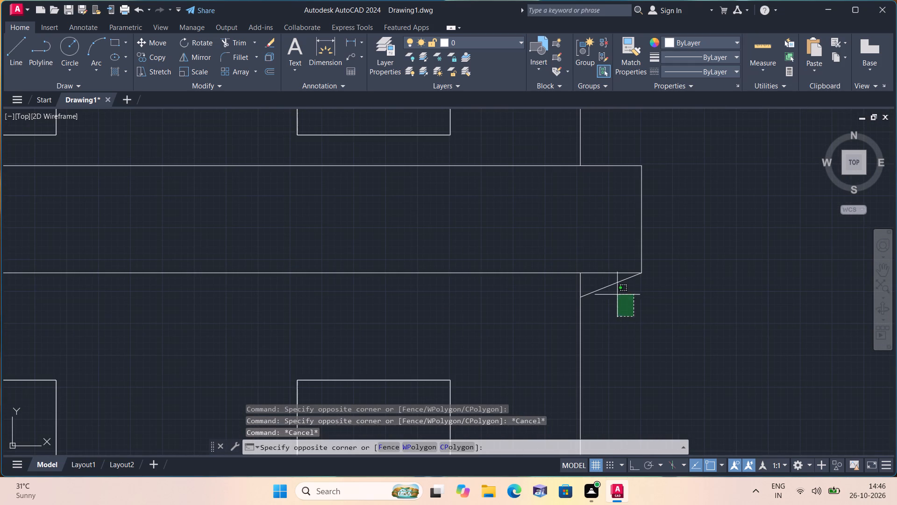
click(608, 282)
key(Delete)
Draw a sloping line from the parapet band's lower-left corner down to the upper storey's left wall line.
scroll(612, 290, down, 4)
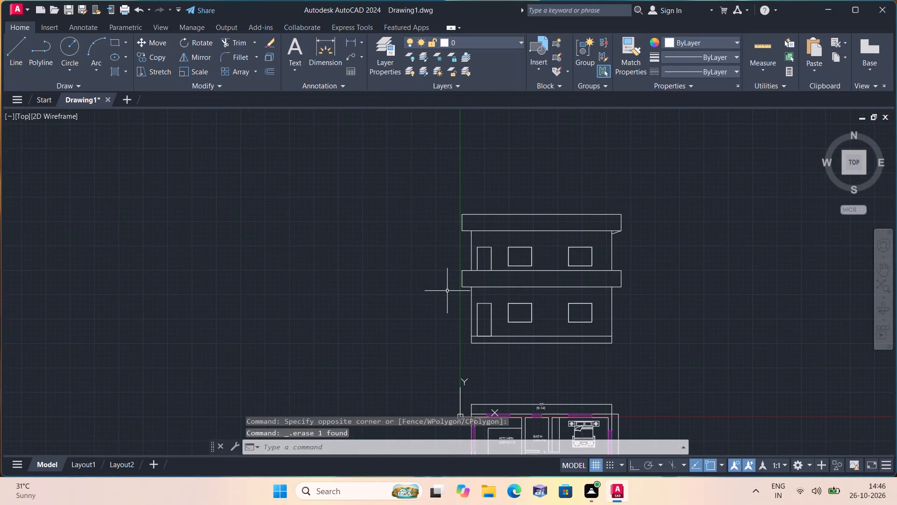
text(l)
key(space)
scroll(474, 249, up, 4)
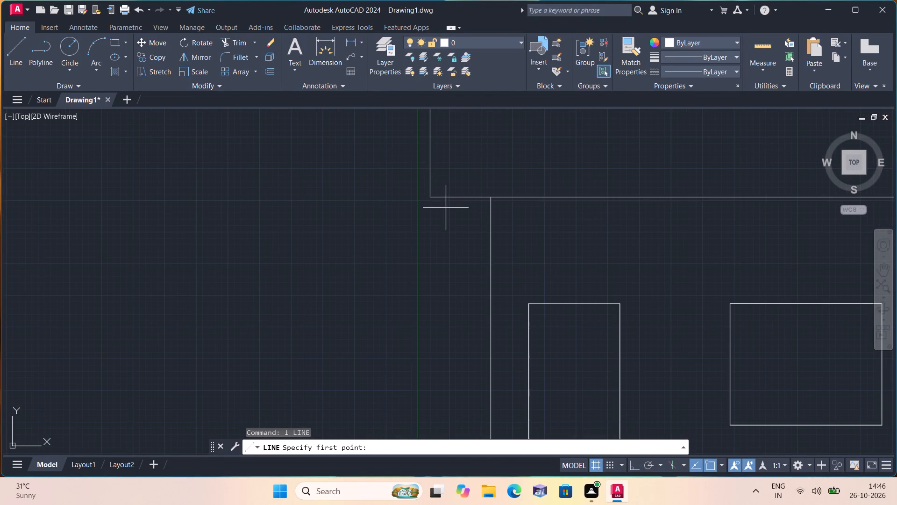
click(431, 199)
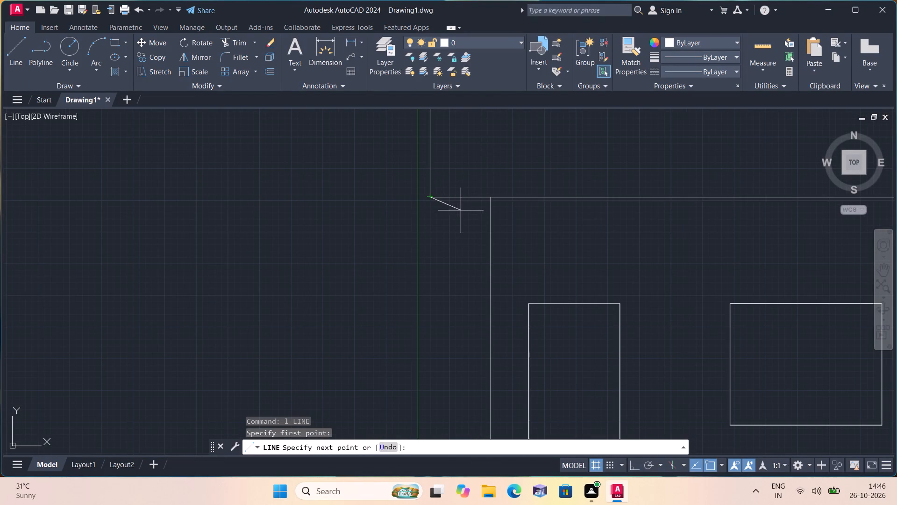
click(491, 228)
key(space)
With Ortho on, copy both sloping lines from beneath the parapet band straight down to the underside of the mid-level slab band.
scroll(461, 241, down, 1)
middle_drag(453, 243, 398, 212)
scroll(416, 198, up, 1)
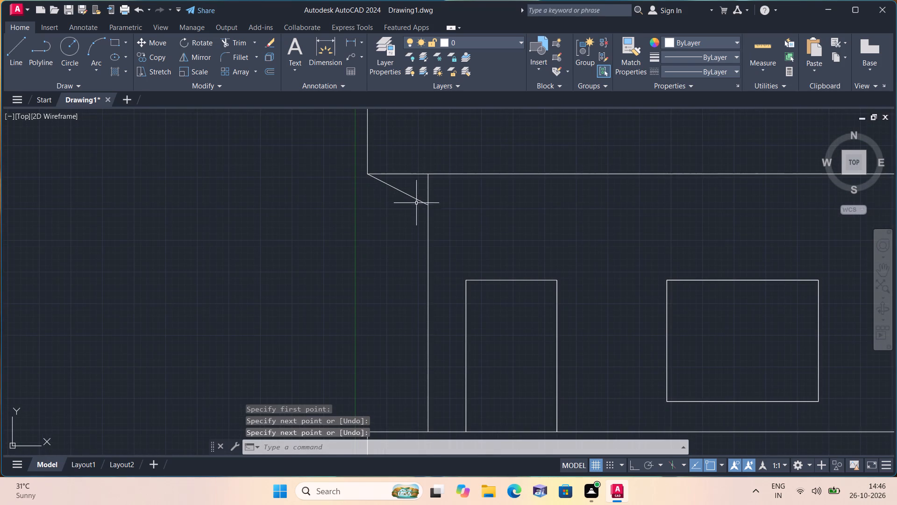
click(415, 209)
click(405, 184)
scroll(392, 216, down, 2)
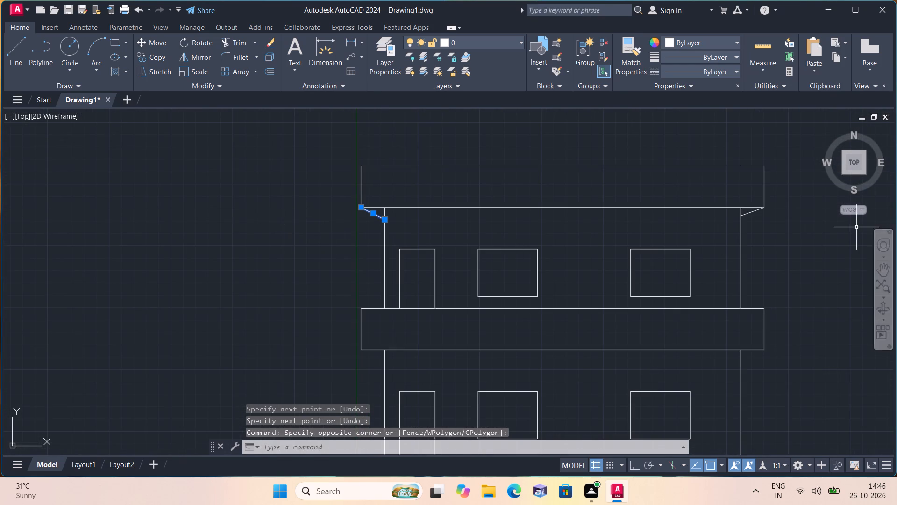
scroll(775, 230, up, 2)
click(775, 230)
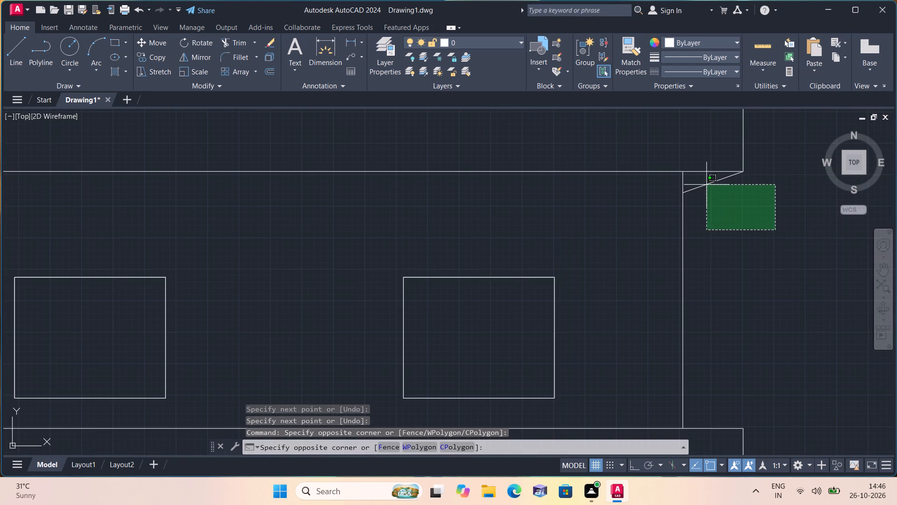
click(706, 185)
drag(708, 192, 705, 186)
click(700, 178)
scroll(716, 214, down, 3)
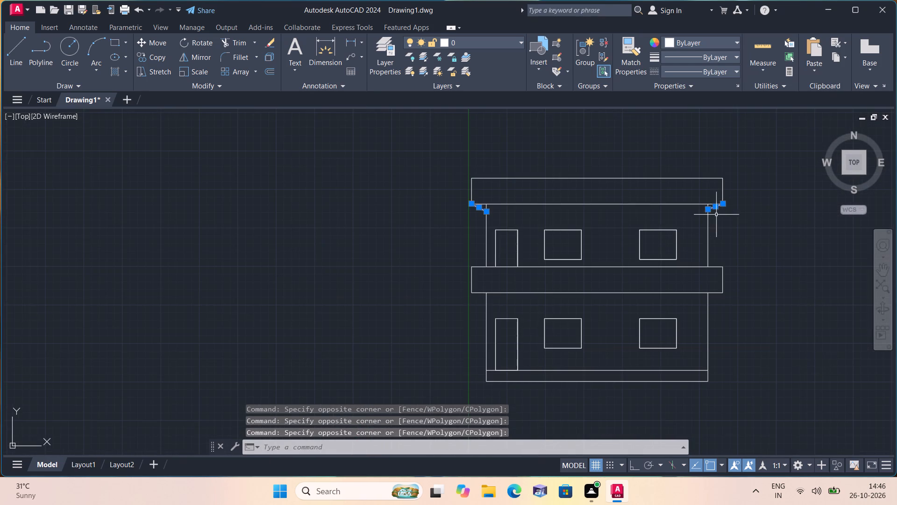
middle_drag(717, 225, 552, 211)
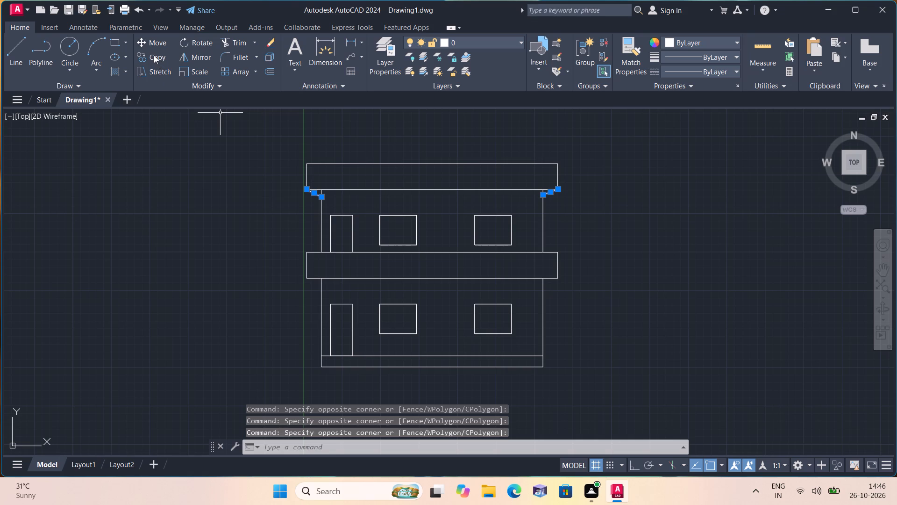
click(154, 56)
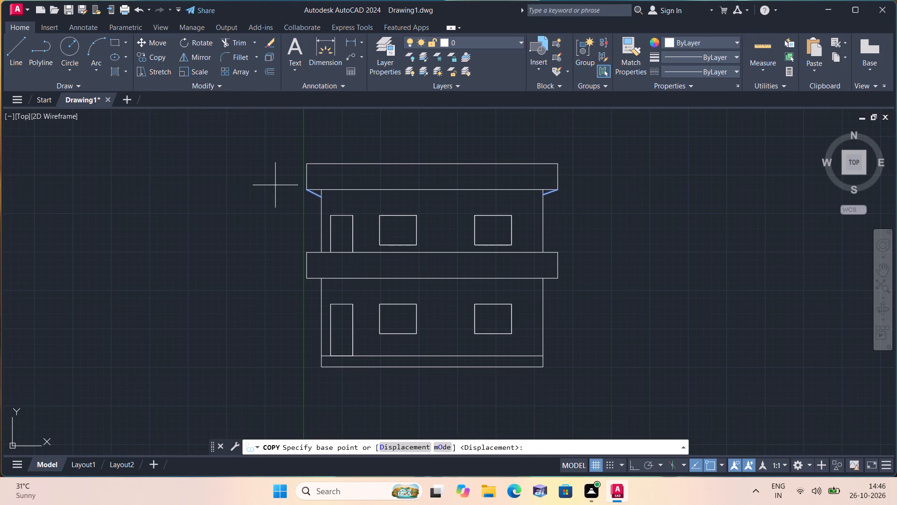
key(F8)
click(304, 190)
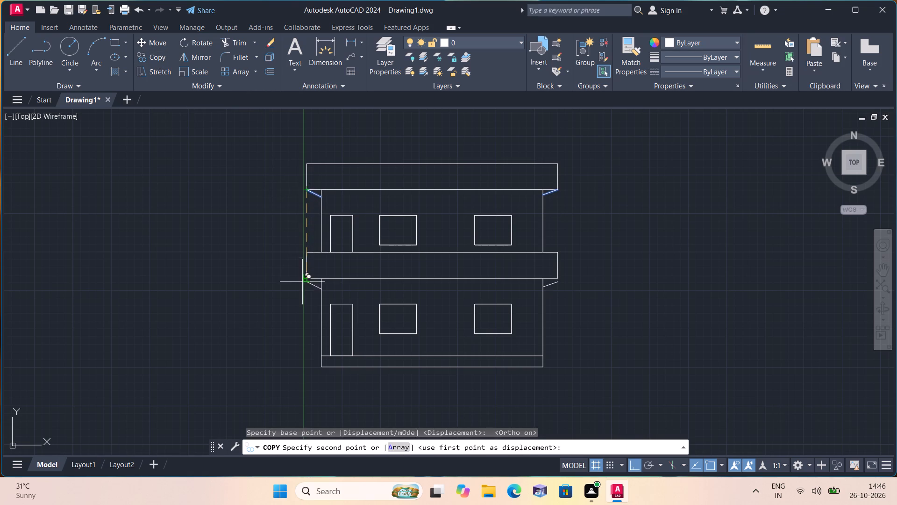
scroll(303, 283, up, 2)
click(307, 275)
scroll(300, 281, down, 2)
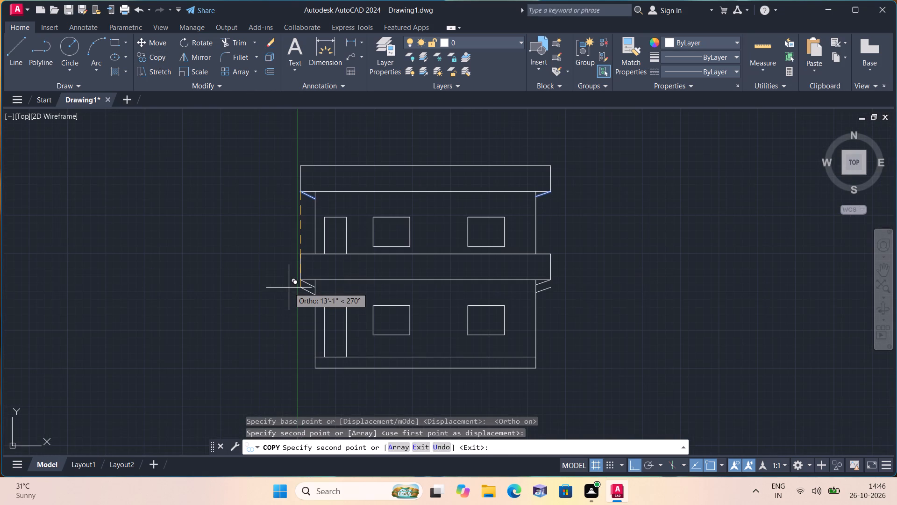
key(Escape)
Examine the two-storey elevation, its overhangs and openings, against the floor plan below it.
scroll(362, 277, down, 1)
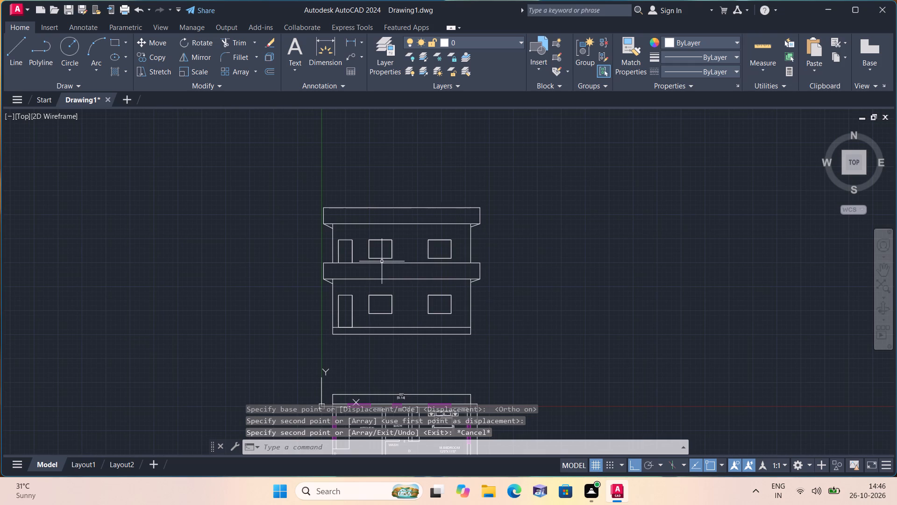
middle_drag(407, 306, 435, 252)
scroll(434, 252, down, 1)
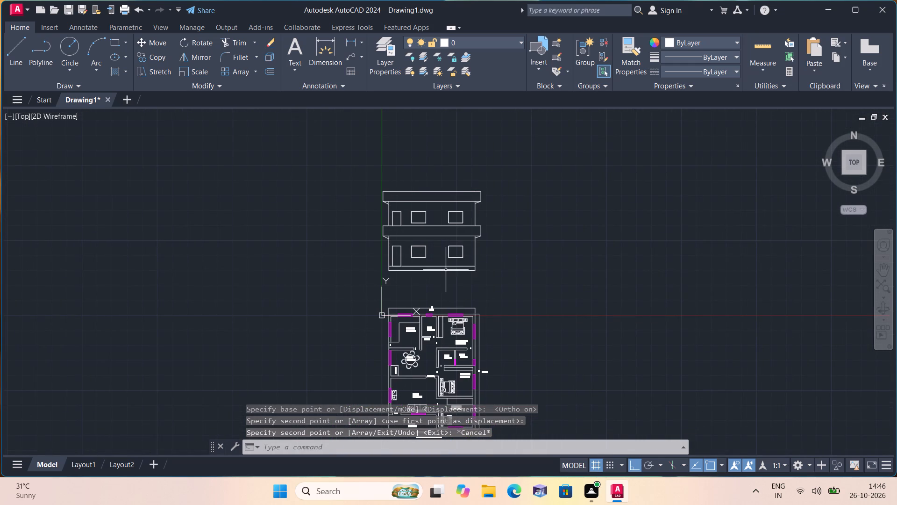
scroll(446, 270, up, 2)
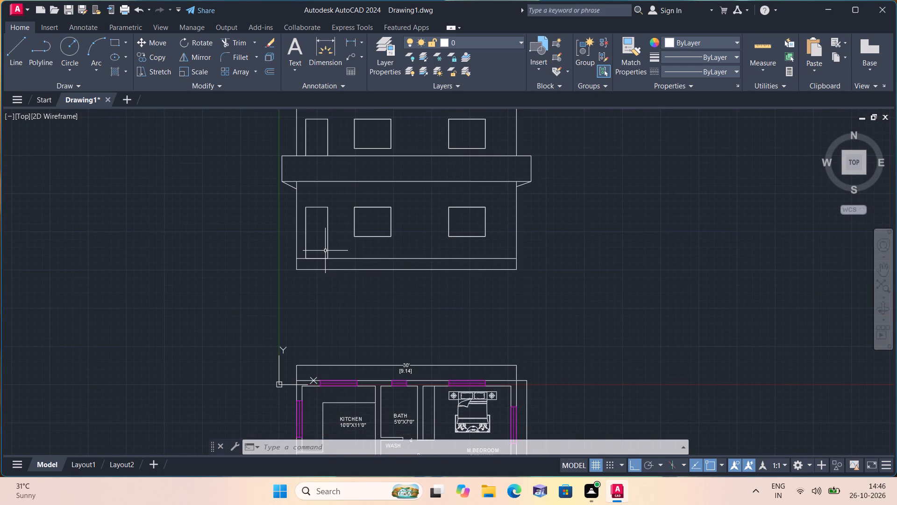
scroll(312, 253, down, 1)
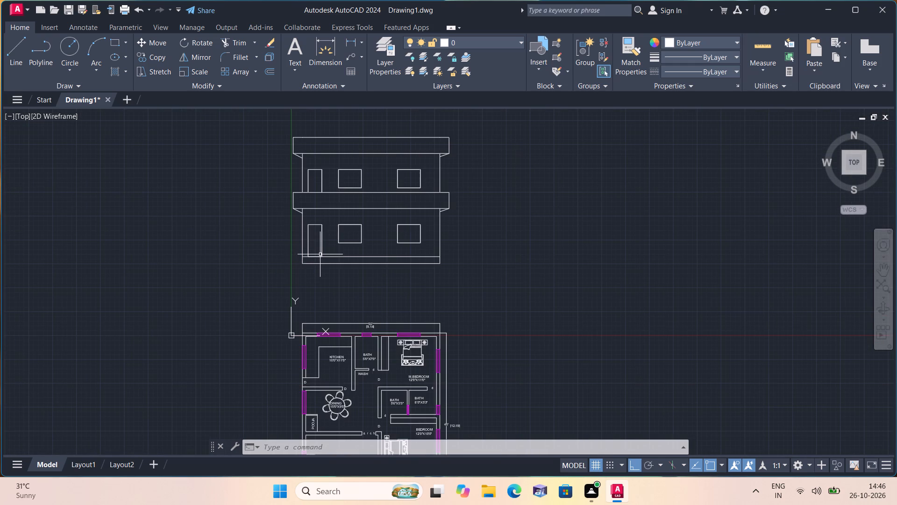
scroll(355, 151, up, 1)
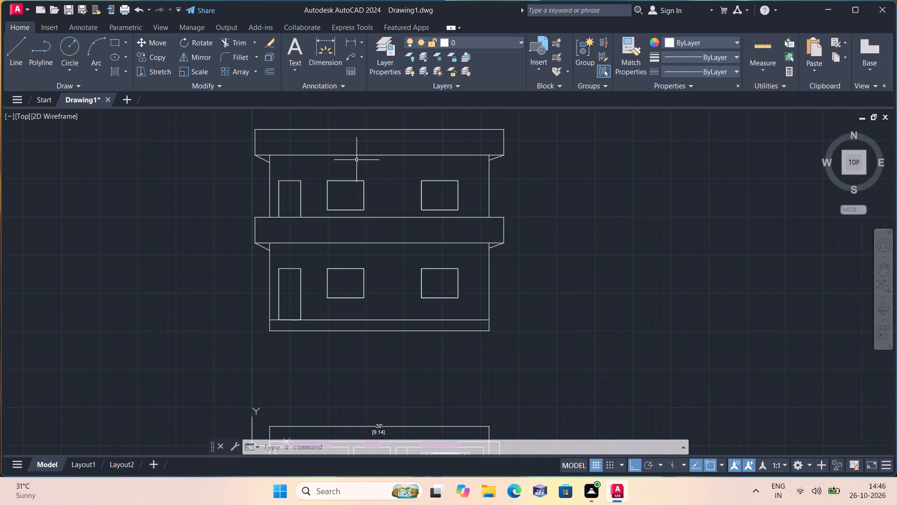
middle_drag(388, 245, 333, 162)
scroll(333, 162, down, 1)
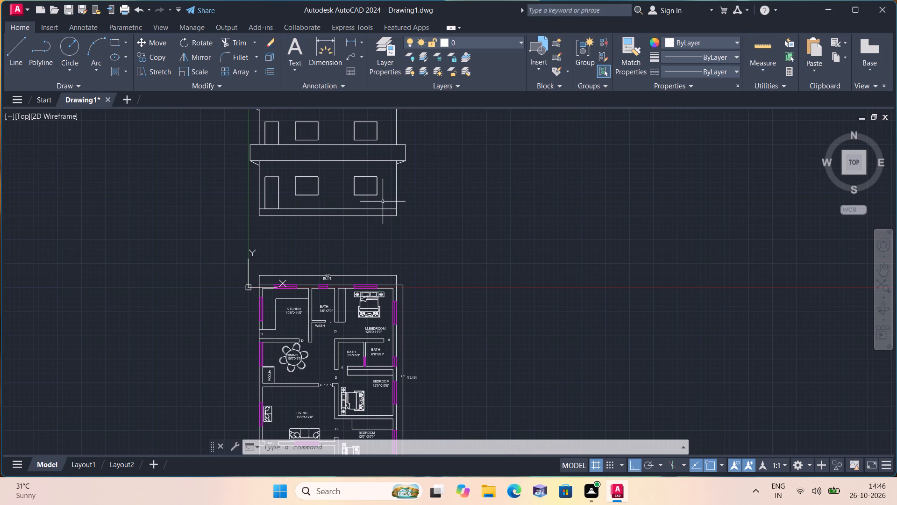
scroll(256, 220, up, 1)
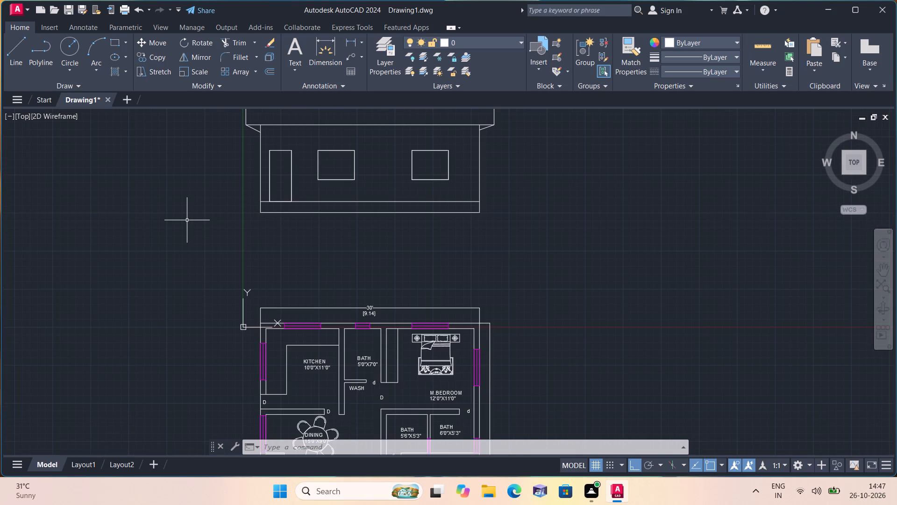
Start a horizontal line outward from the lower-right corner of the elevation's plinth.
middle_drag(185, 218, 184, 222)
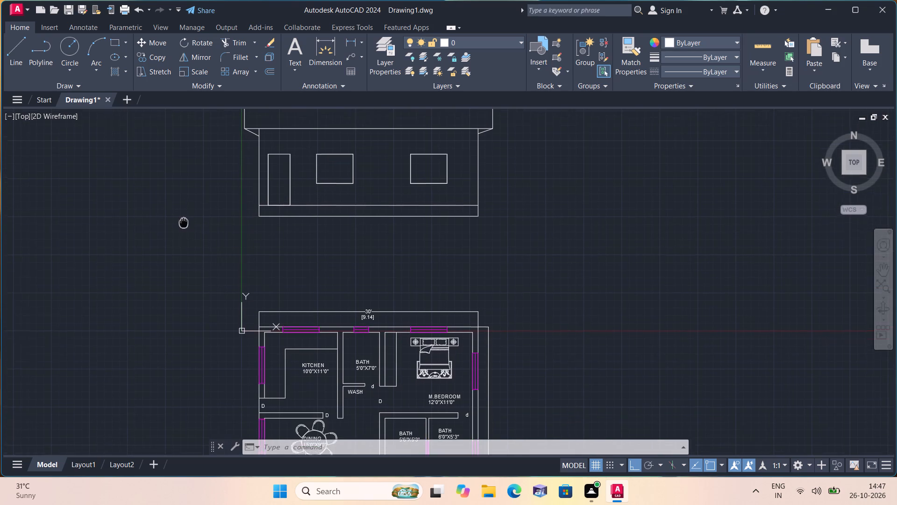
middle_drag(184, 222, 189, 248)
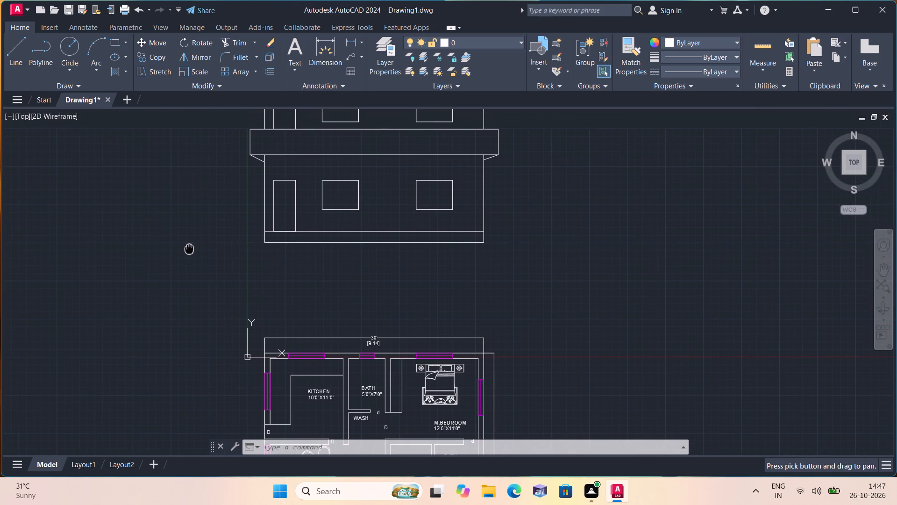
key(l)
key(space)
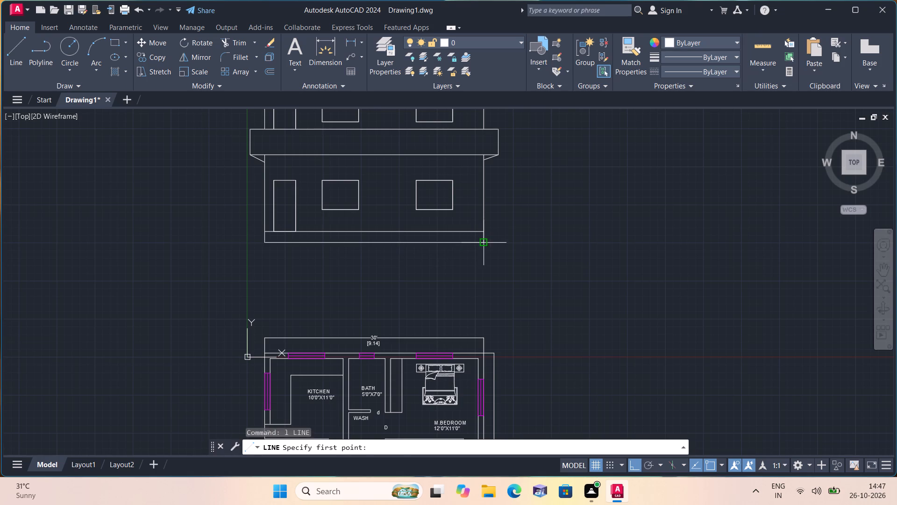
click(483, 244)
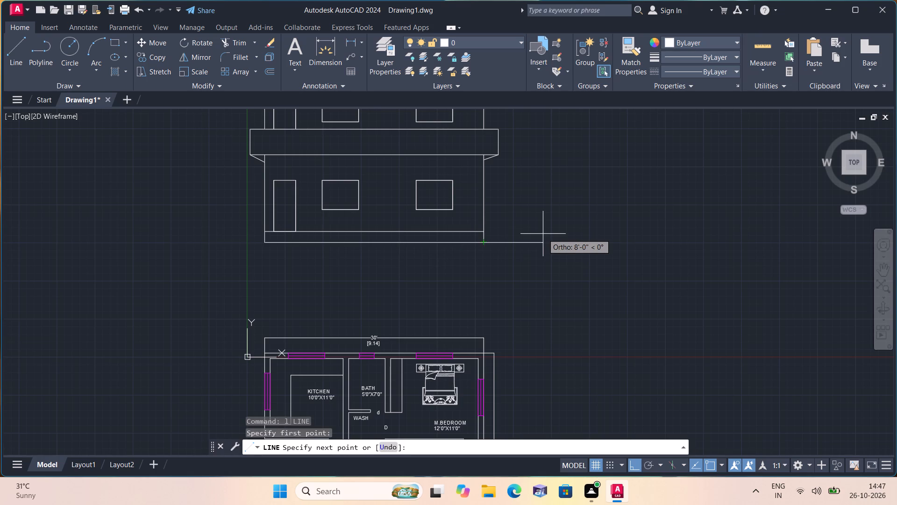
Draw a line from the elevation's lower-right base corner 4' outward to the right and 5' upward.
scroll(543, 234, down, 1)
middle_drag(542, 234, 537, 277)
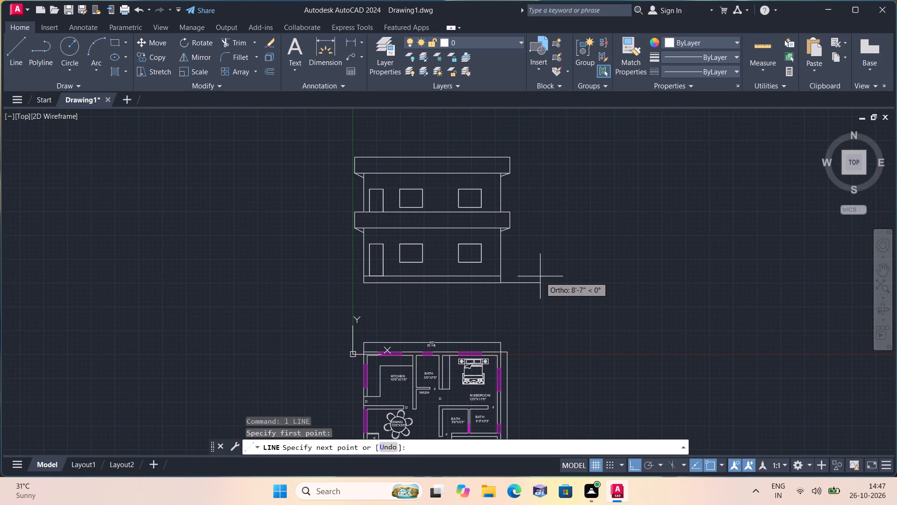
scroll(540, 276, up, 1)
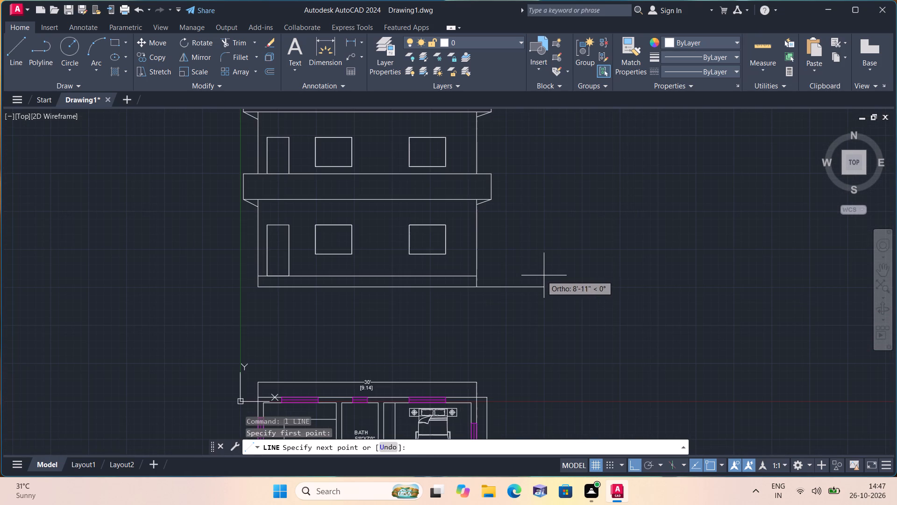
text(4')
key(space)
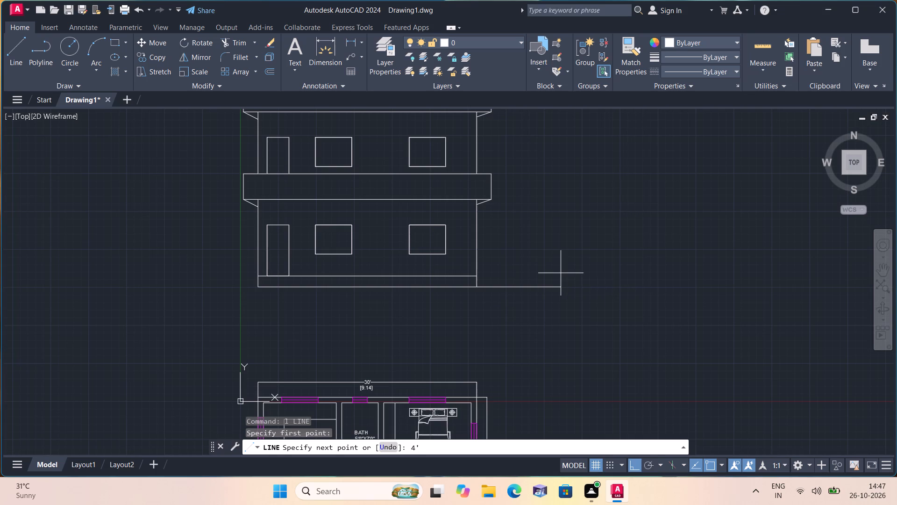
scroll(551, 242, down, 1)
scroll(531, 140, up, 1)
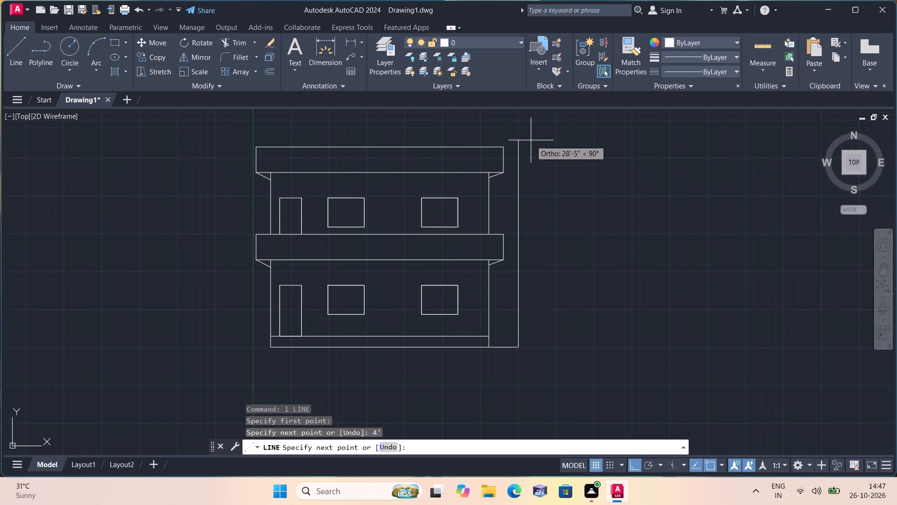
middle_drag(524, 130, 528, 191)
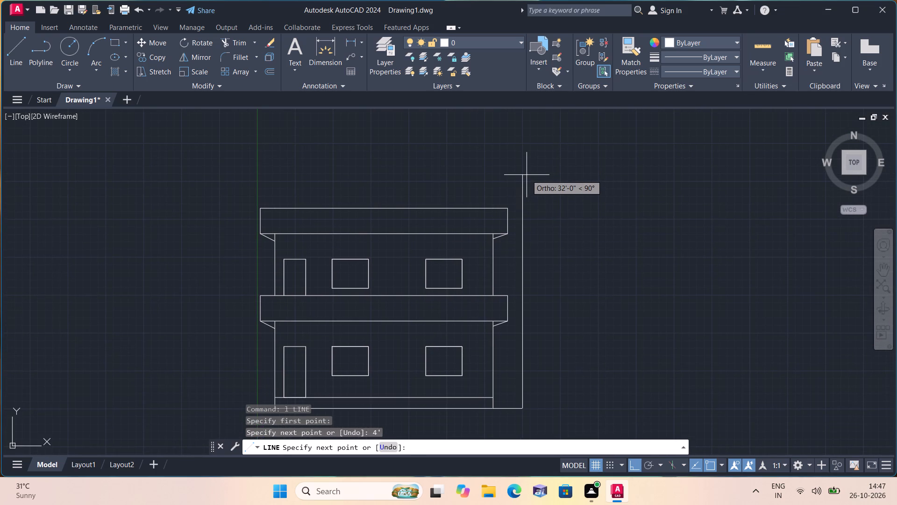
text(5')
key(space)
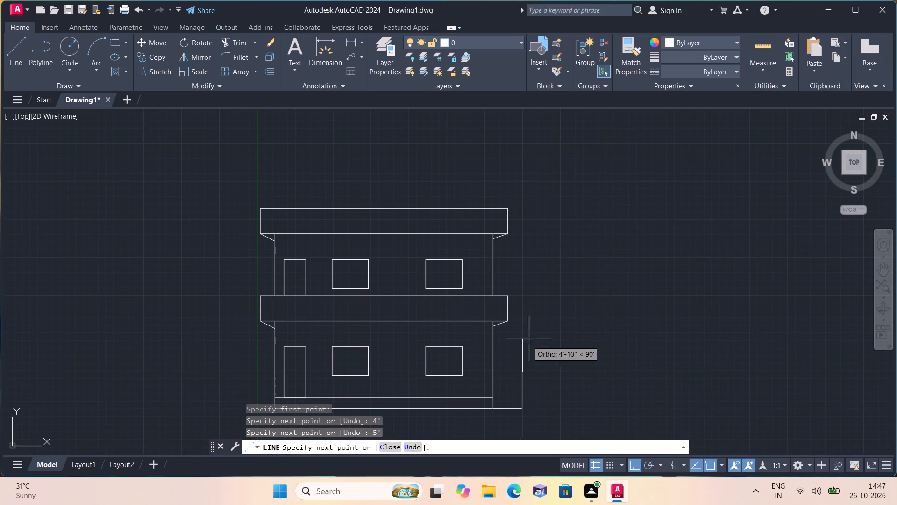
scroll(497, 376, up, 1)
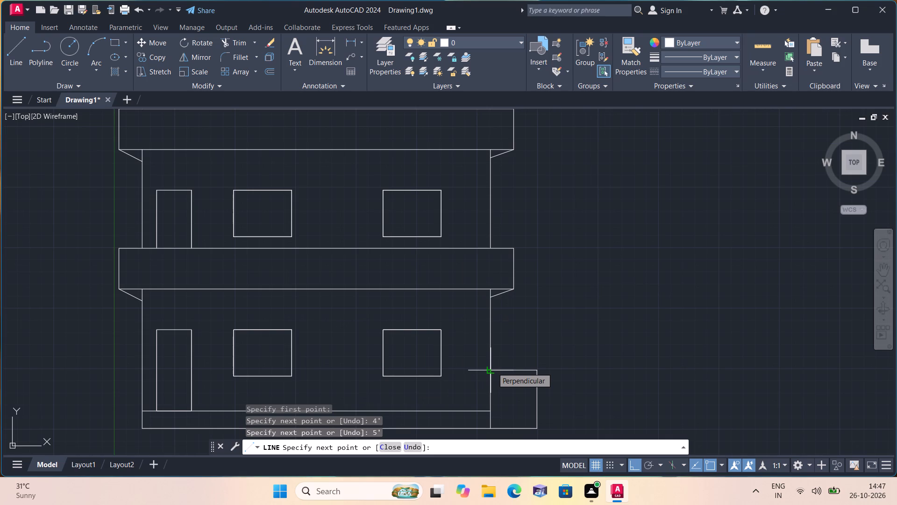
scroll(285, 379, down, 1)
middle_drag(284, 379, 325, 311)
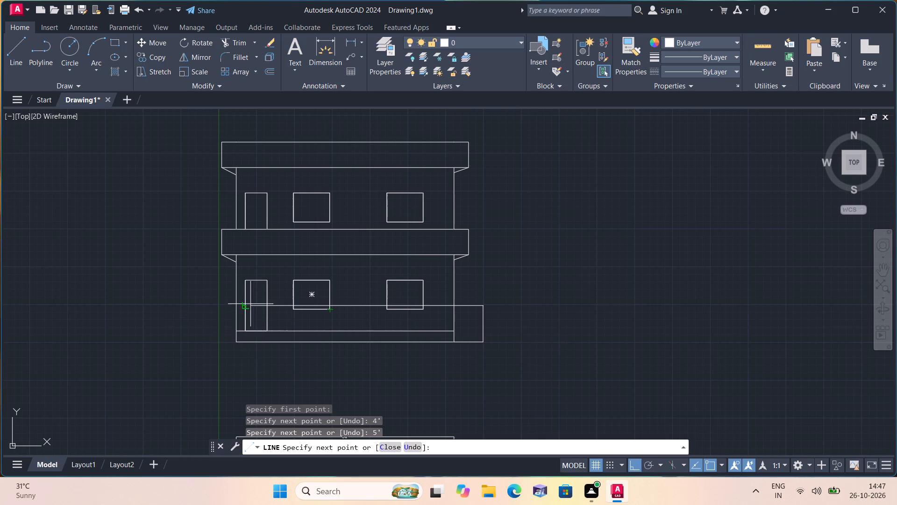
key(Escape)
Draw a line from the lower-left base corner 4' outward, 5' up, and straight across to the top of the opposite 5' line.
key(l)
key(space)
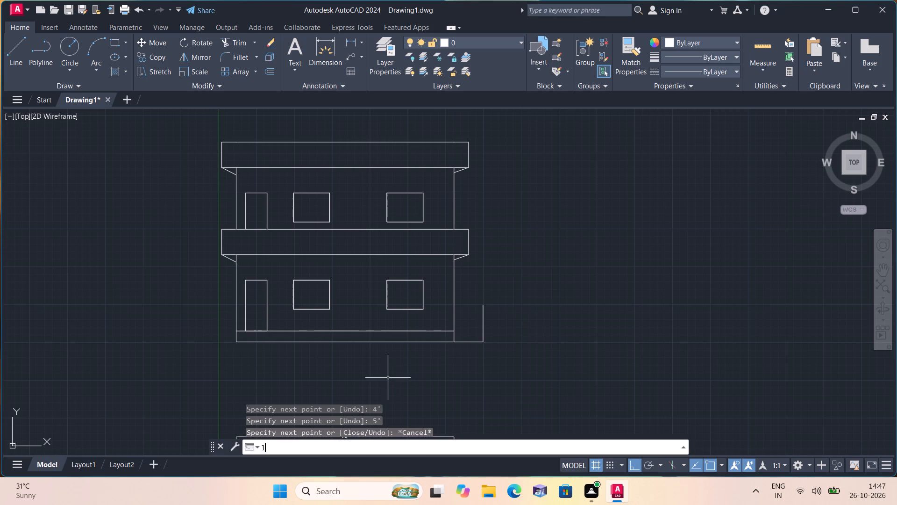
click(237, 343)
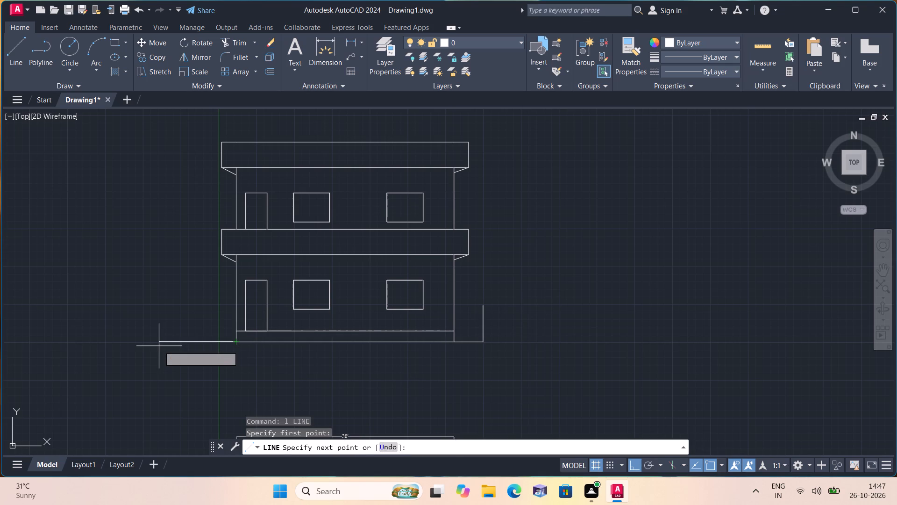
text(4')
key(space)
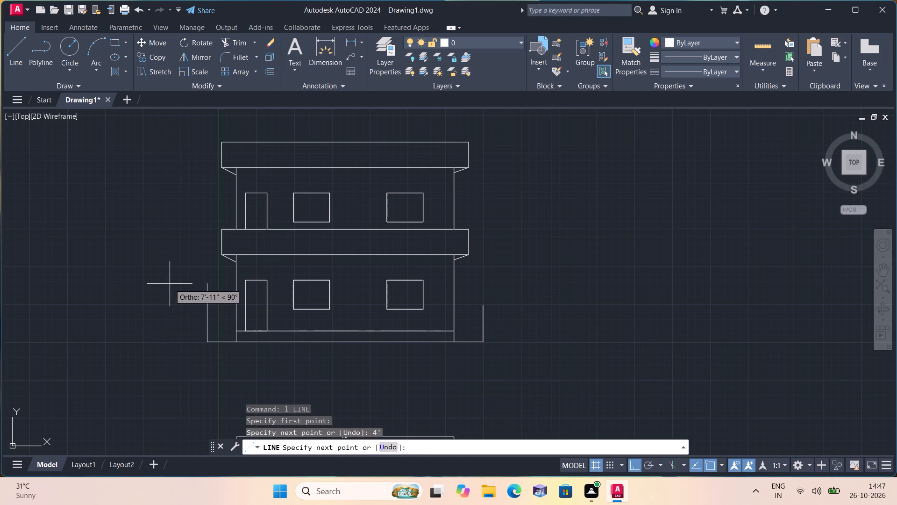
text(5')
key(space)
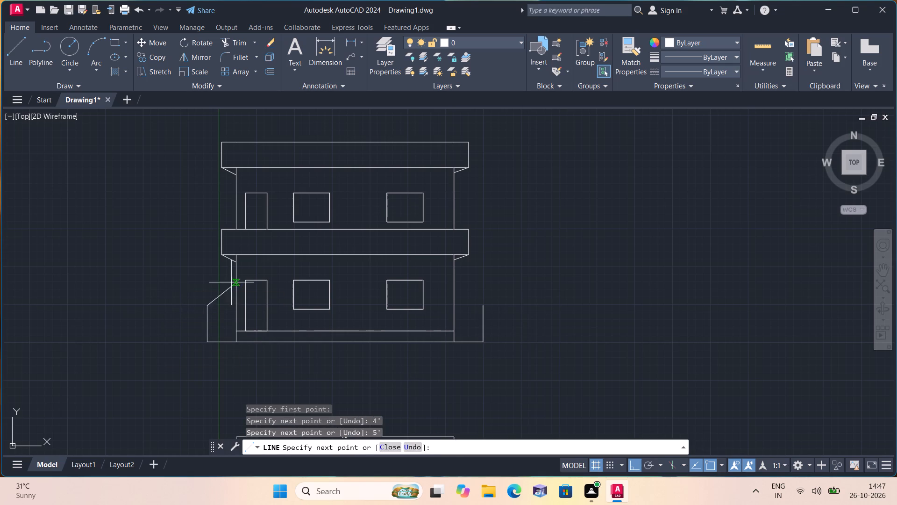
click(481, 305)
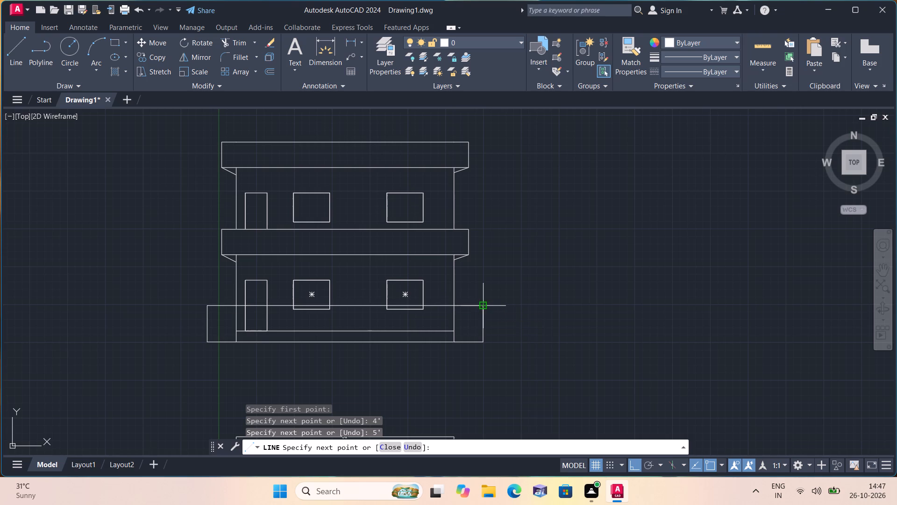
key(space)
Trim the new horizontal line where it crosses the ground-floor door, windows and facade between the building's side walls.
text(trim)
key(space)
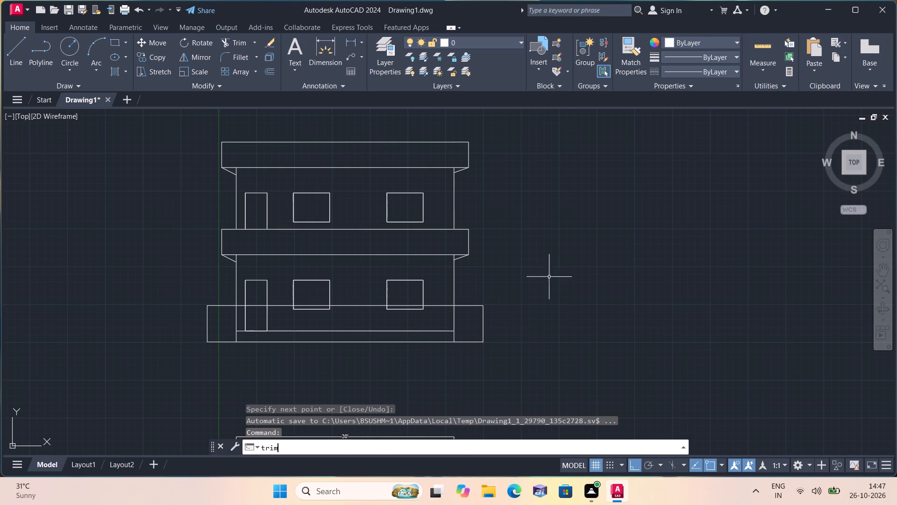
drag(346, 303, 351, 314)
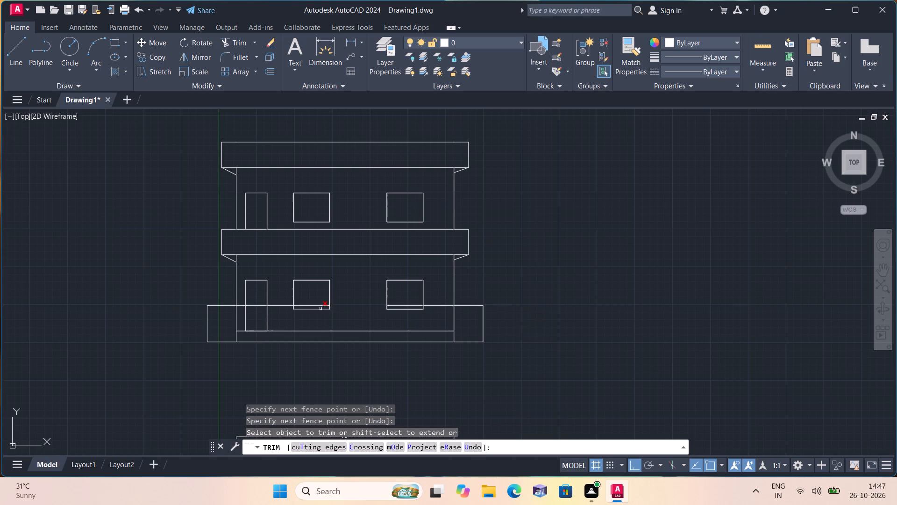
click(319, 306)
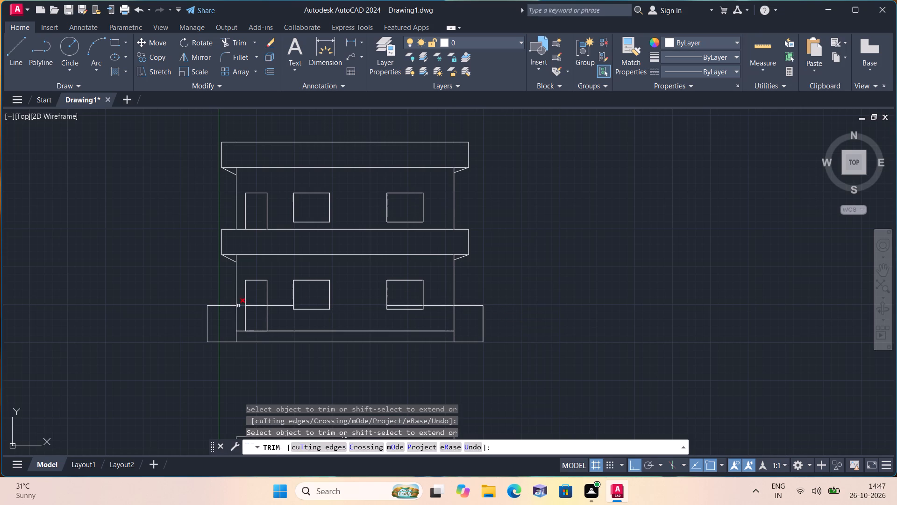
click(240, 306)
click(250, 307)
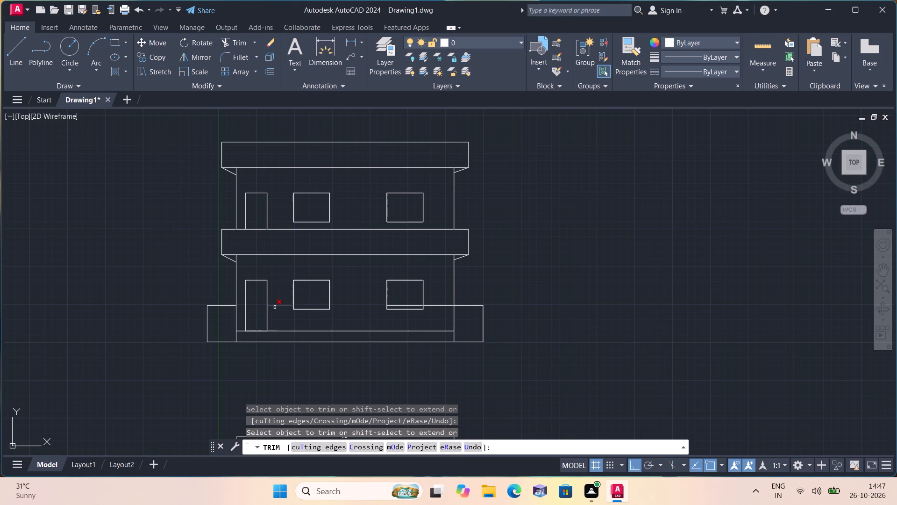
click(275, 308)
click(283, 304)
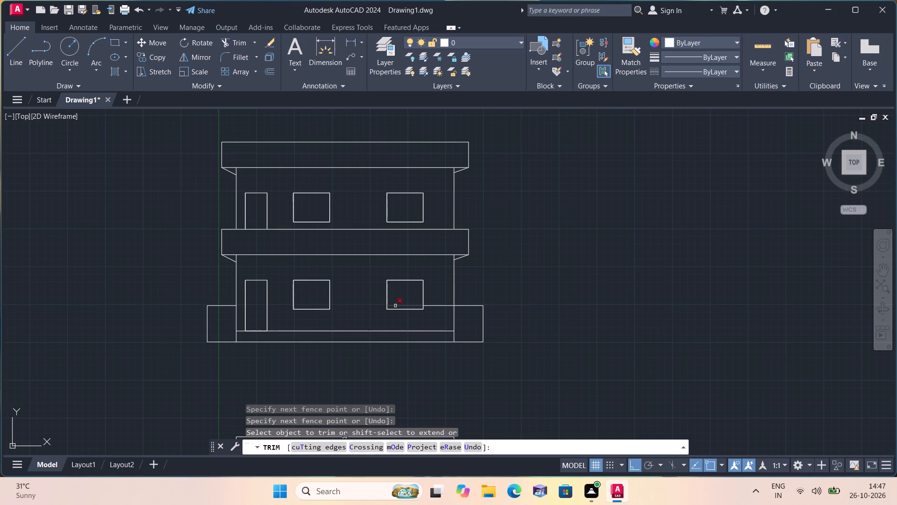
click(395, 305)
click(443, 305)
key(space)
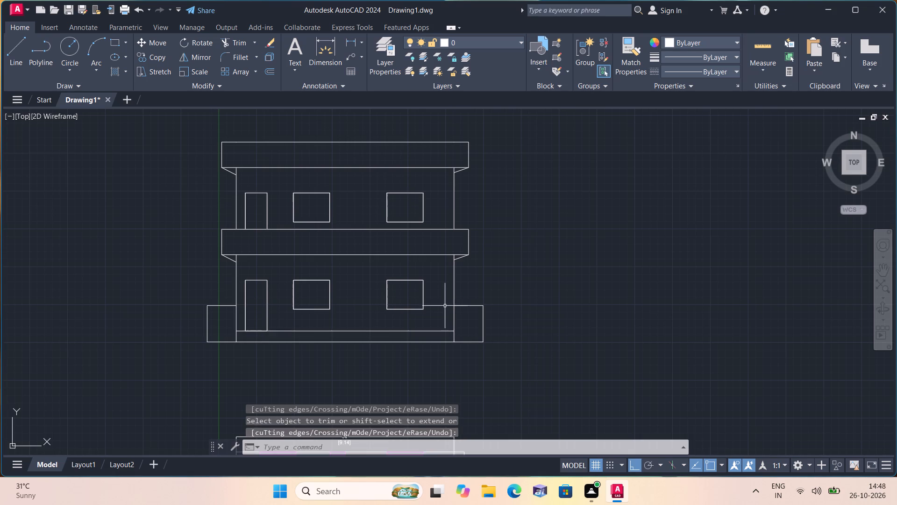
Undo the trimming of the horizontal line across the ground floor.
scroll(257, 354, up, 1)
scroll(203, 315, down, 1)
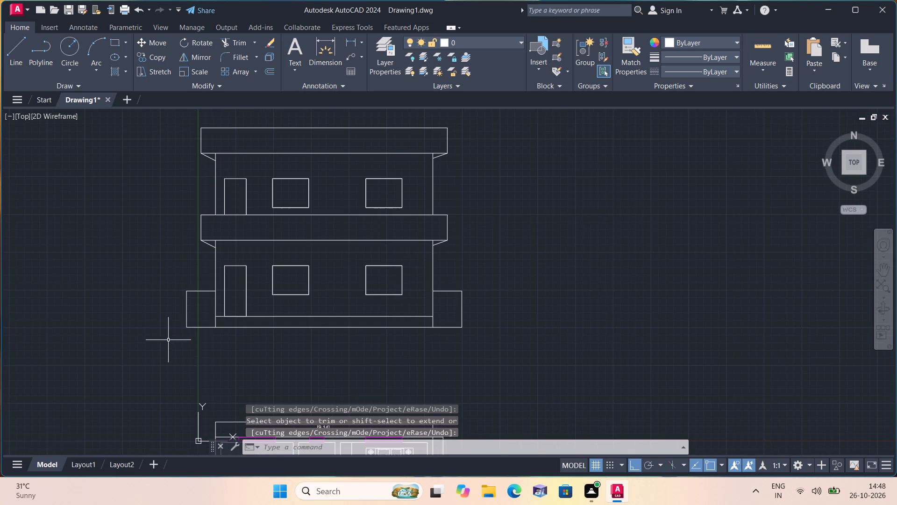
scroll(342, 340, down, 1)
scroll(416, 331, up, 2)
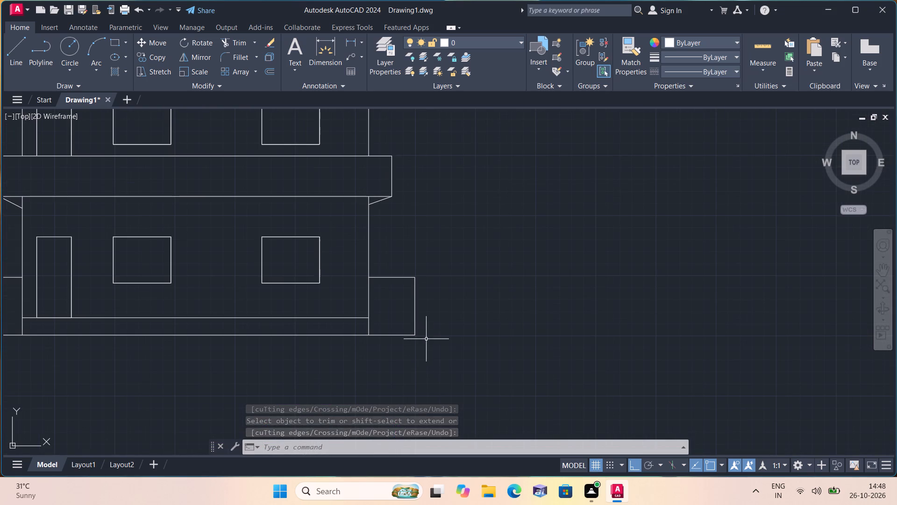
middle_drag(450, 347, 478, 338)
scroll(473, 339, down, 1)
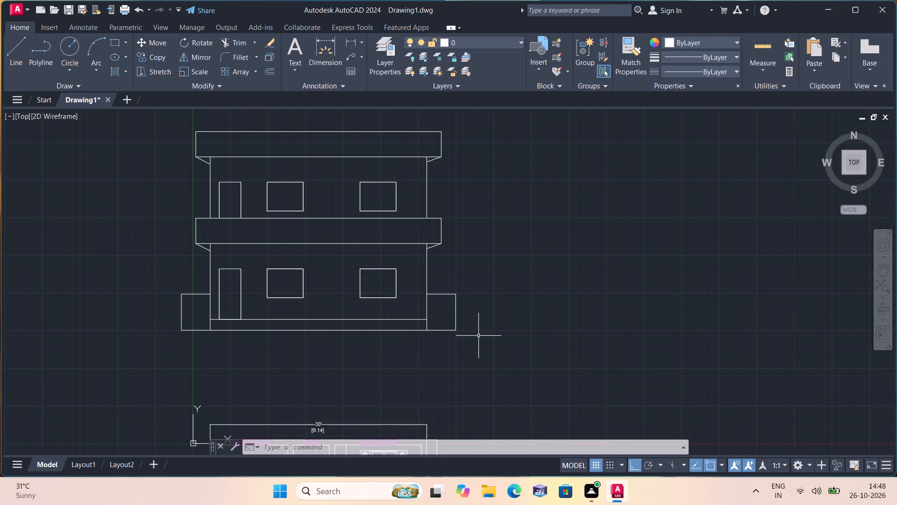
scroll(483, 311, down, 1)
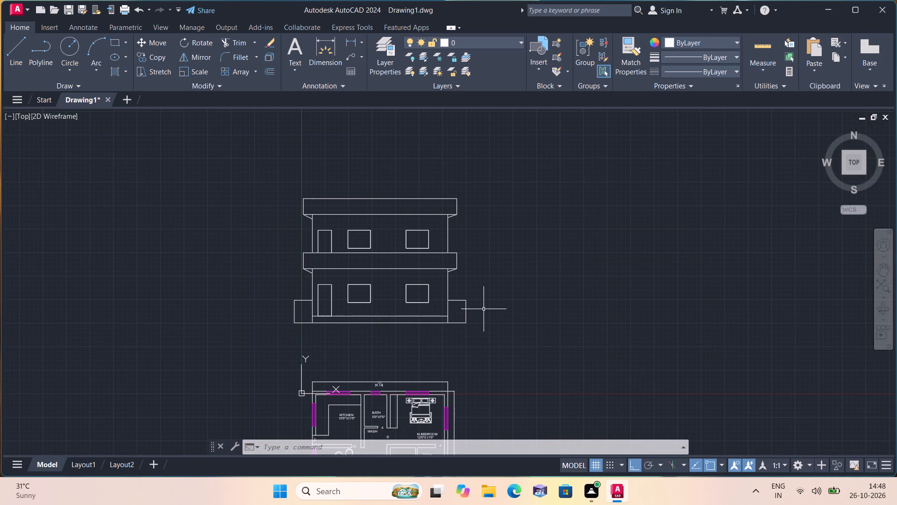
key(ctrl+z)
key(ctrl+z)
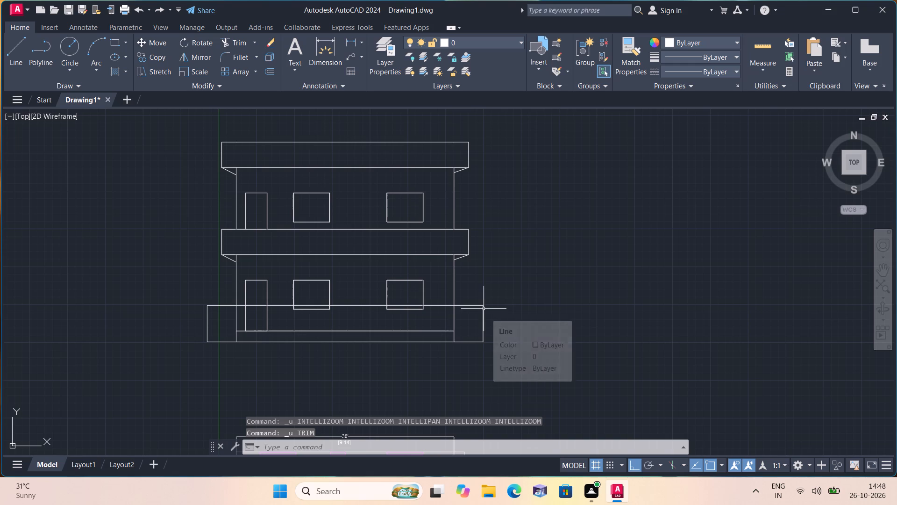
Trim away the ground-floor door's lower part and the plinth line inside the 5' high front wall outline.
middle_drag(526, 296, 555, 272)
text(trim)
key(space)
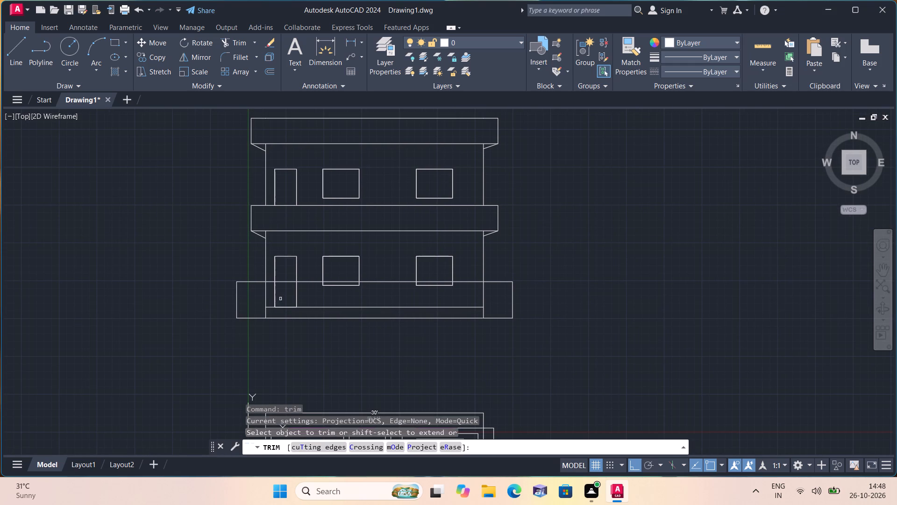
click(272, 296)
click(306, 296)
click(309, 308)
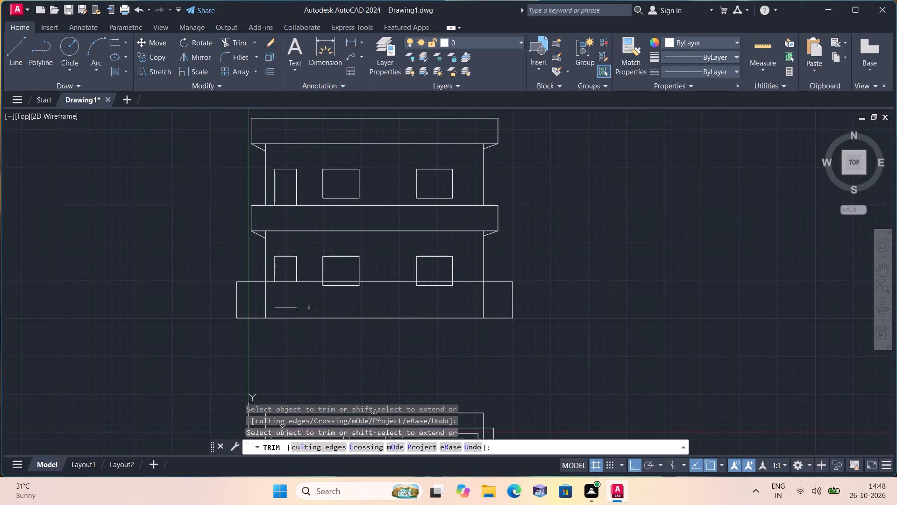
click(287, 308)
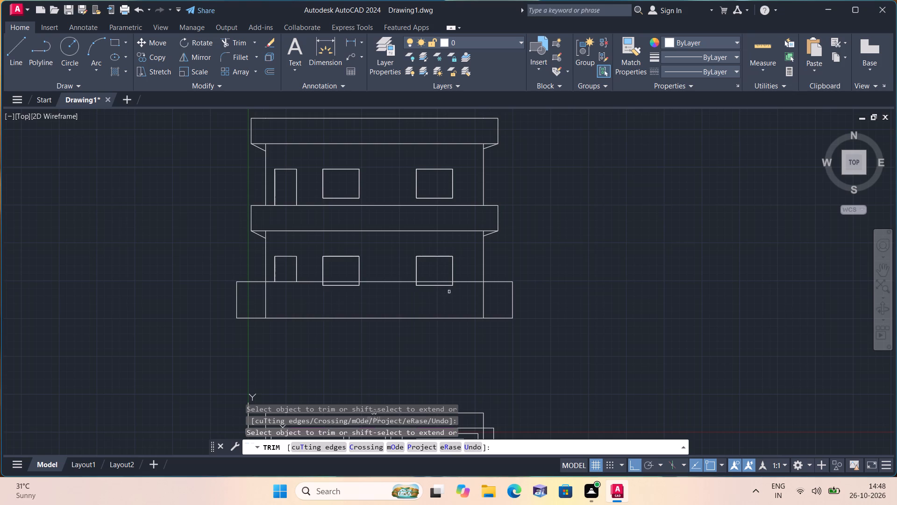
Trim off the parts of both ground-floor windows that extend below the front wall's top line.
click(448, 287)
scroll(446, 287, up, 2)
click(463, 284)
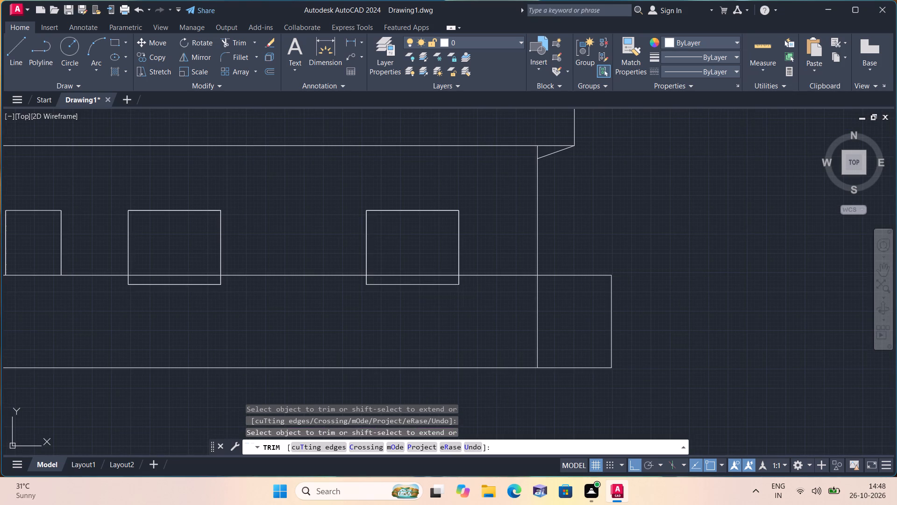
click(364, 281)
click(377, 285)
click(208, 286)
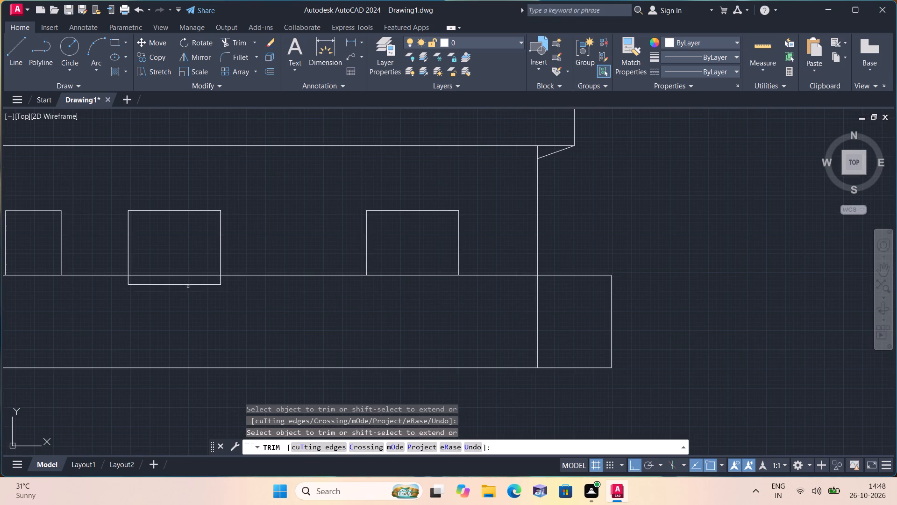
click(186, 285)
scroll(133, 289, up, 2)
click(110, 272)
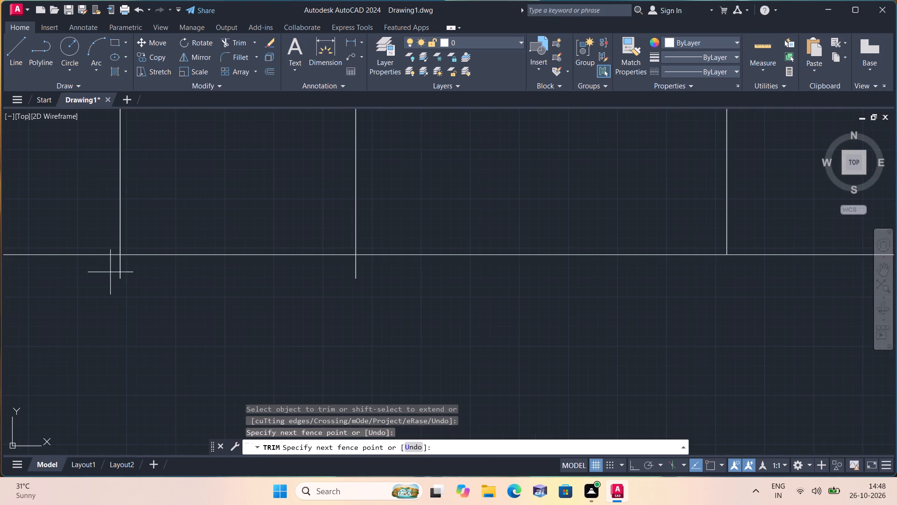
click(392, 268)
scroll(394, 286, down, 2)
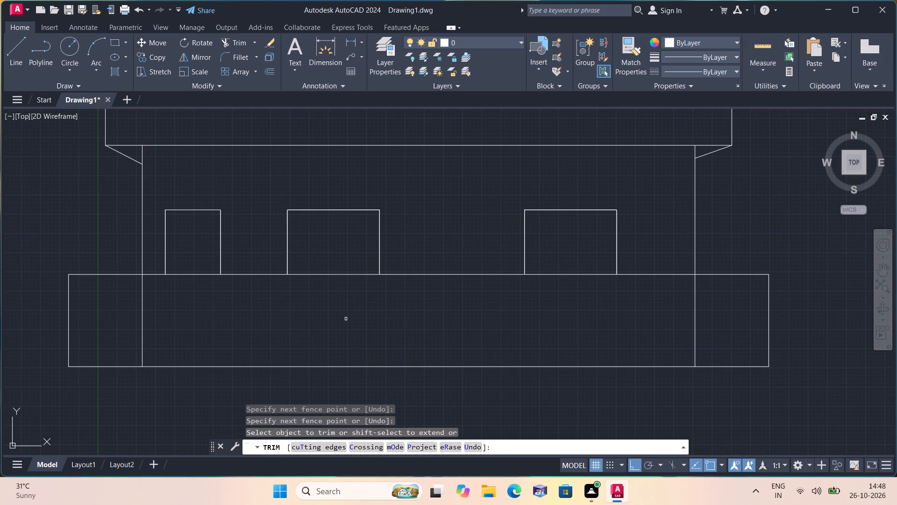
middle_drag(346, 318, 536, 305)
scroll(424, 289, down, 1)
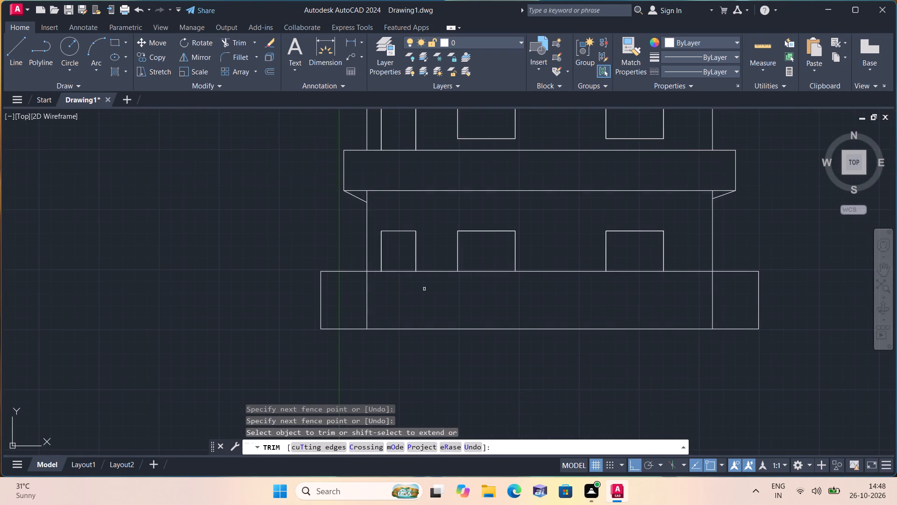
key(Escape)
Trim away both building side-wall lines where they run inside the front wall outline below its top line.
middle_drag(445, 304, 355, 332)
scroll(442, 307, down, 1)
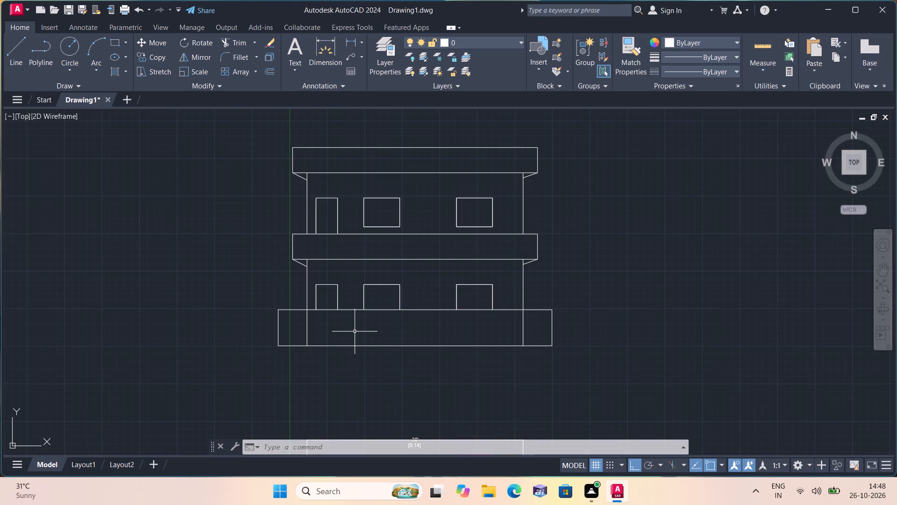
key(space)
click(308, 324)
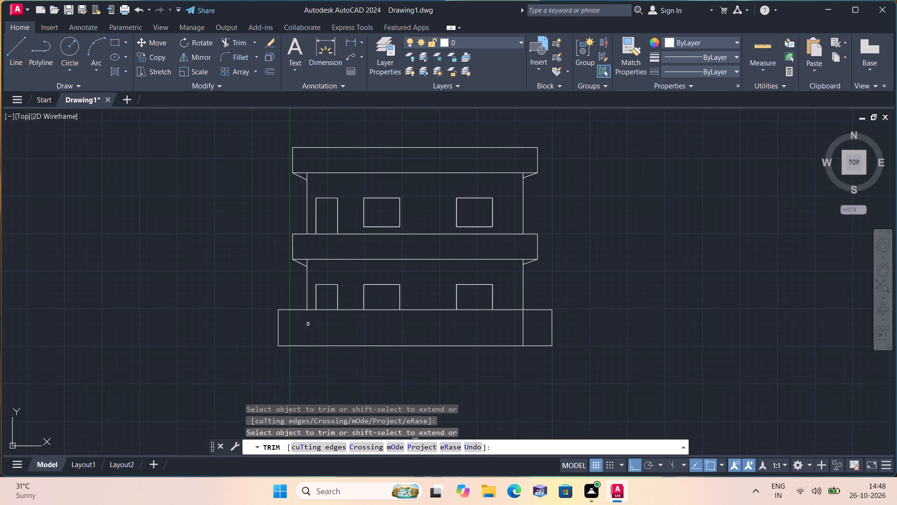
click(524, 328)
key(space)
scroll(518, 340, down, 1)
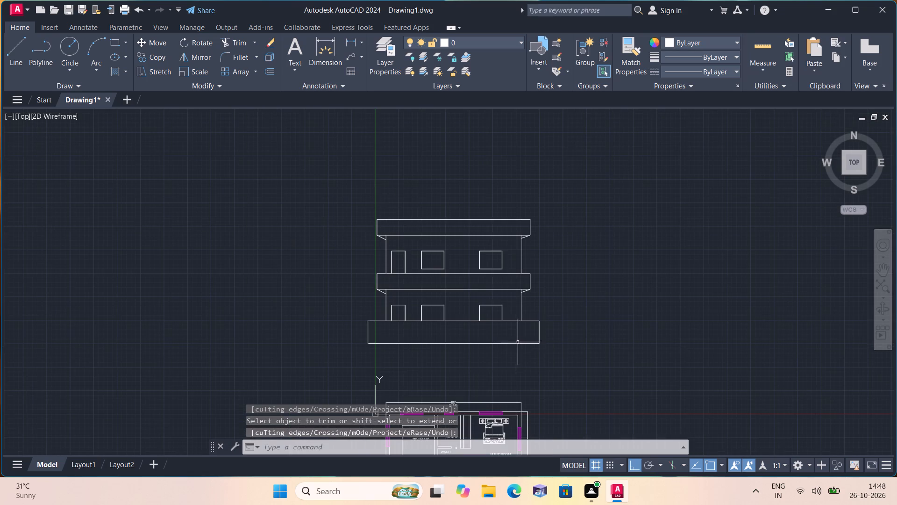
Review the trimmed front elevation, from the roof band down to the front wall, and the floor plan beneath it.
middle_drag(540, 352, 479, 340)
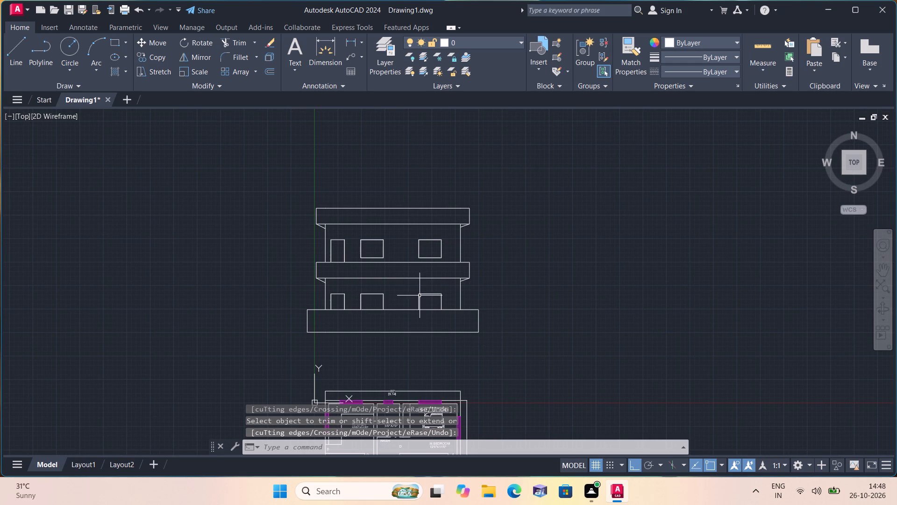
scroll(400, 203, up, 2)
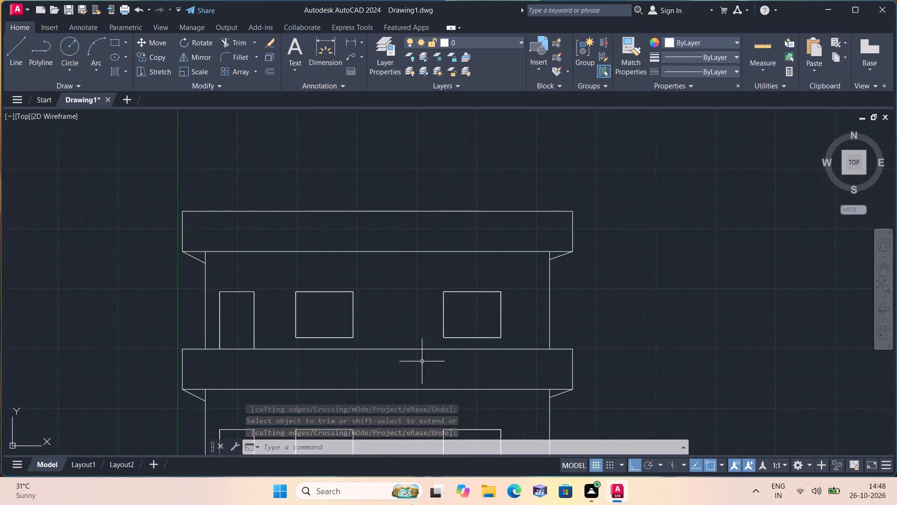
scroll(468, 245, down, 1)
middle_drag(463, 235, 421, 160)
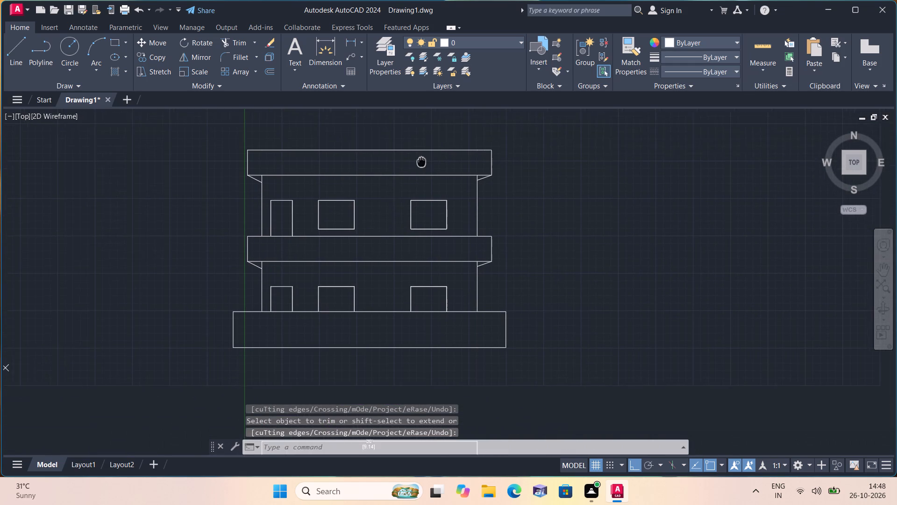
middle_drag(421, 160, 416, 162)
scroll(268, 303, up, 2)
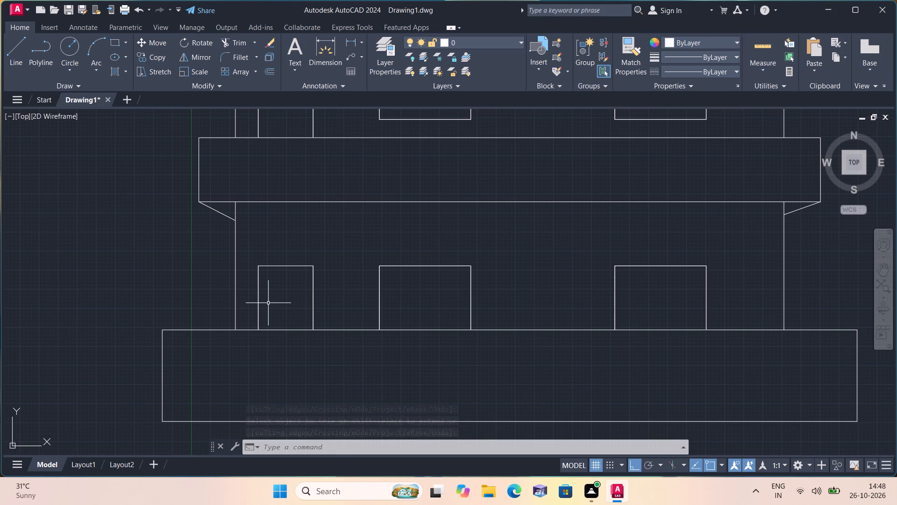
scroll(272, 298, down, 1)
scroll(445, 323, down, 1)
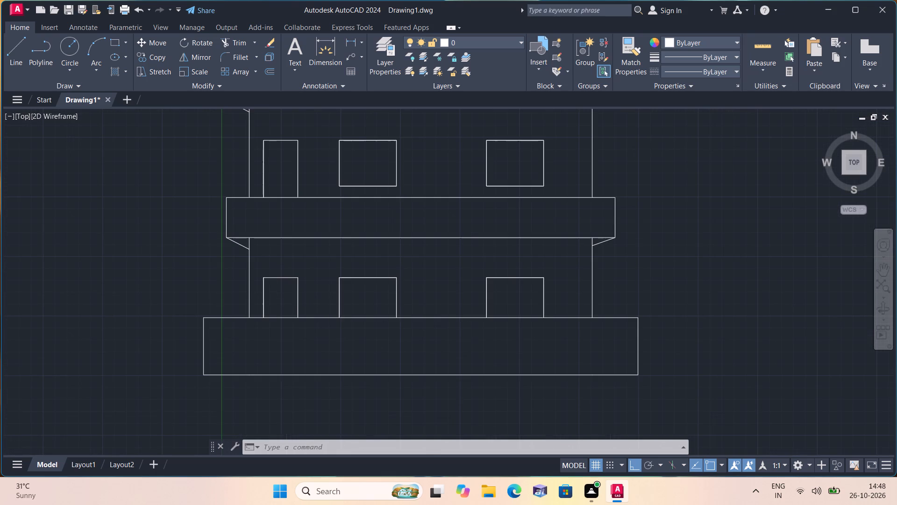
middle_drag(509, 362, 490, 364)
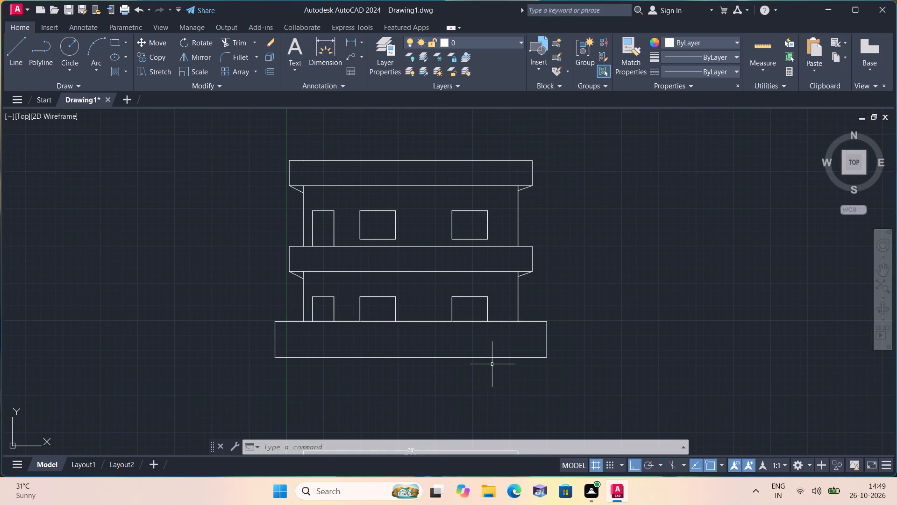
scroll(492, 364, down, 1)
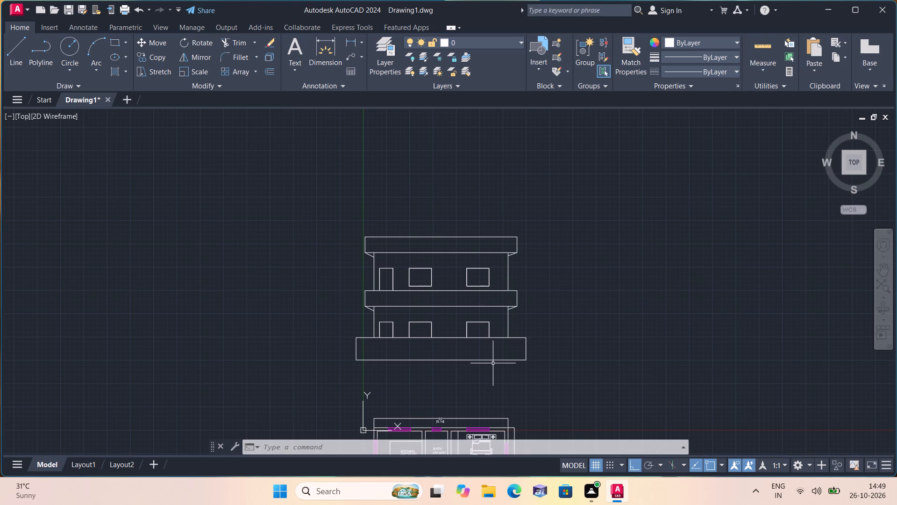
scroll(471, 337, up, 1)
middle_drag(515, 324, 505, 315)
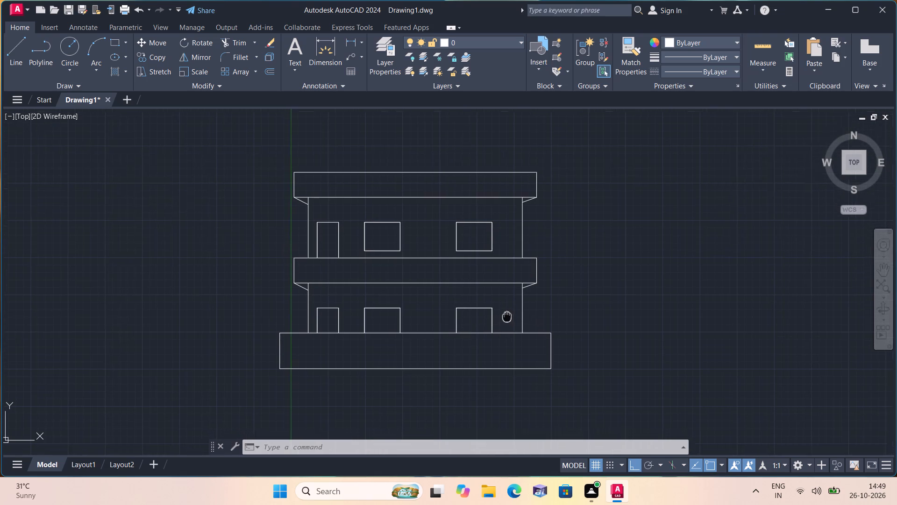
middle_drag(505, 315, 474, 282)
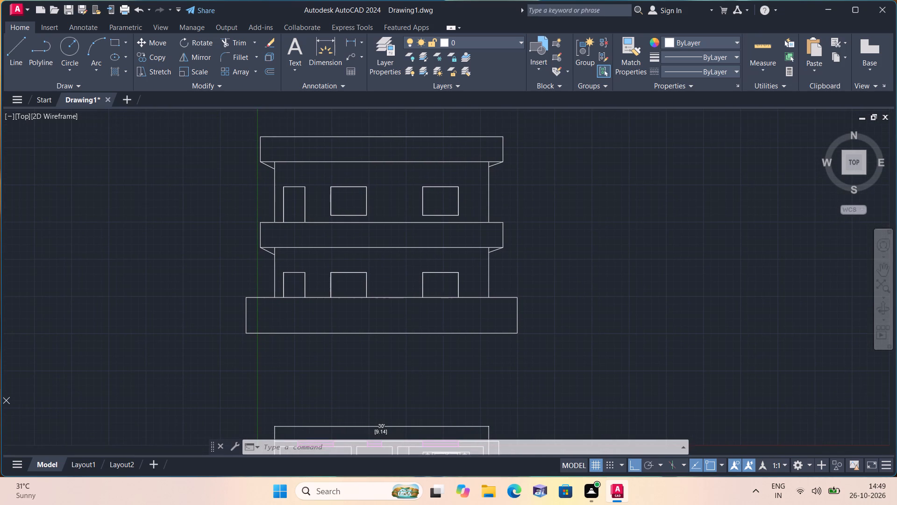
scroll(519, 304, down, 1)
middle_drag(525, 306, 522, 301)
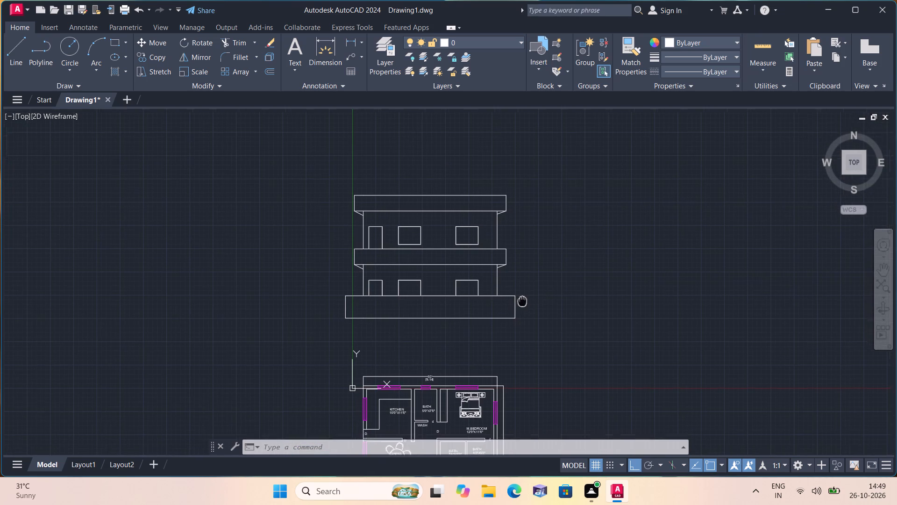
middle_drag(522, 301, 513, 302)
scroll(513, 302, down, 2)
scroll(526, 311, up, 3)
middle_drag(539, 309, 473, 277)
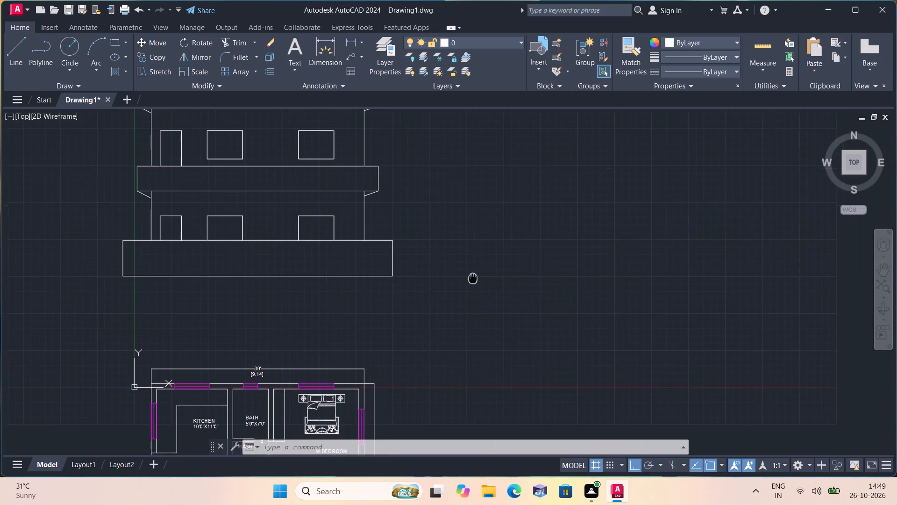
middle_drag(473, 277, 463, 283)
scroll(460, 293, down, 2)
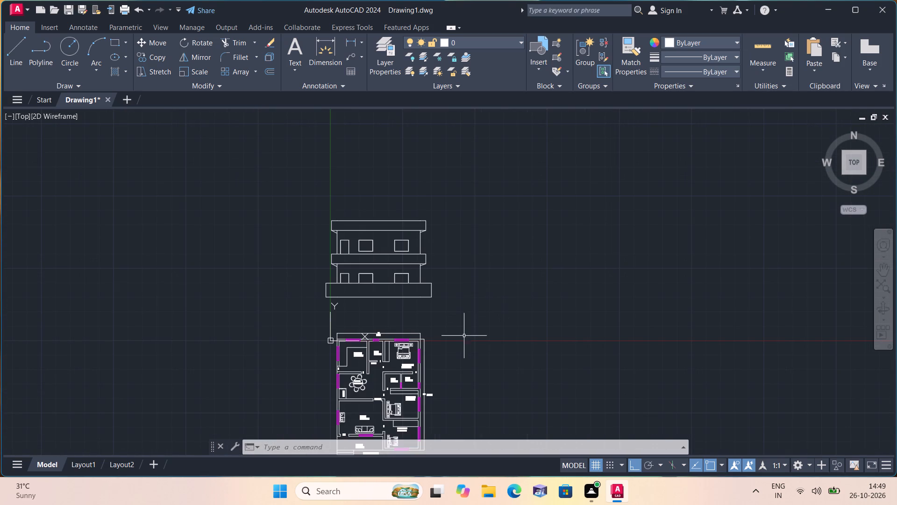
Copy the entire ground-floor plan with its dimensions and labels, and paste the duplicate to the right of the original plan.
middle_drag(466, 360, 399, 259)
scroll(237, 234, up, 2)
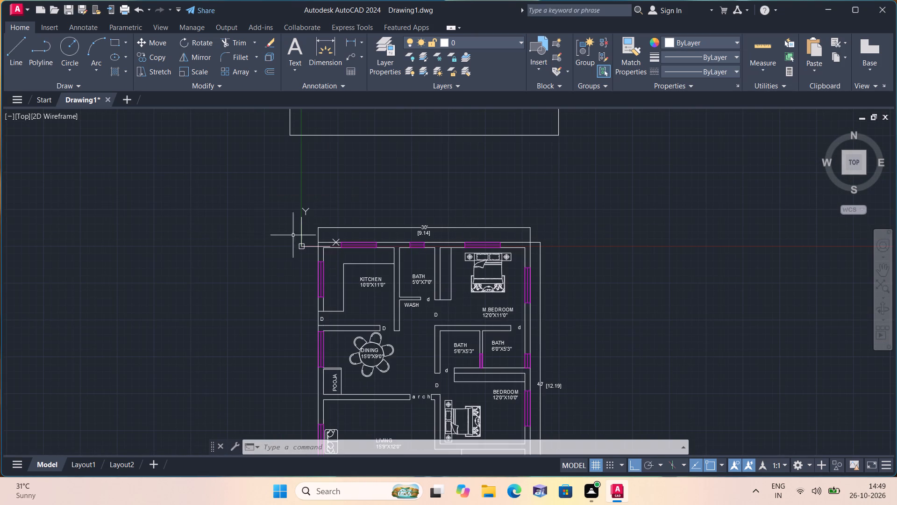
middle_drag(273, 207, 221, 178)
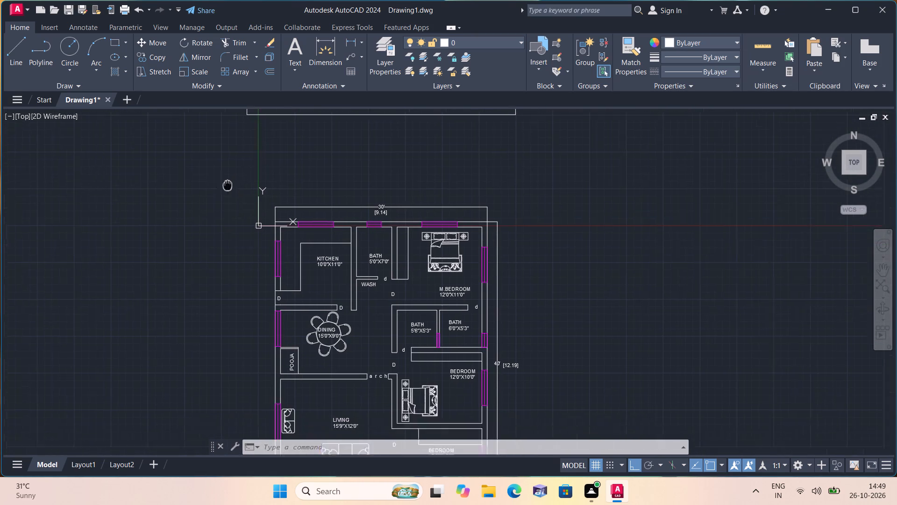
middle_drag(221, 178, 213, 166)
click(214, 159)
middle_drag(411, 291, 376, 196)
scroll(376, 196, down, 1)
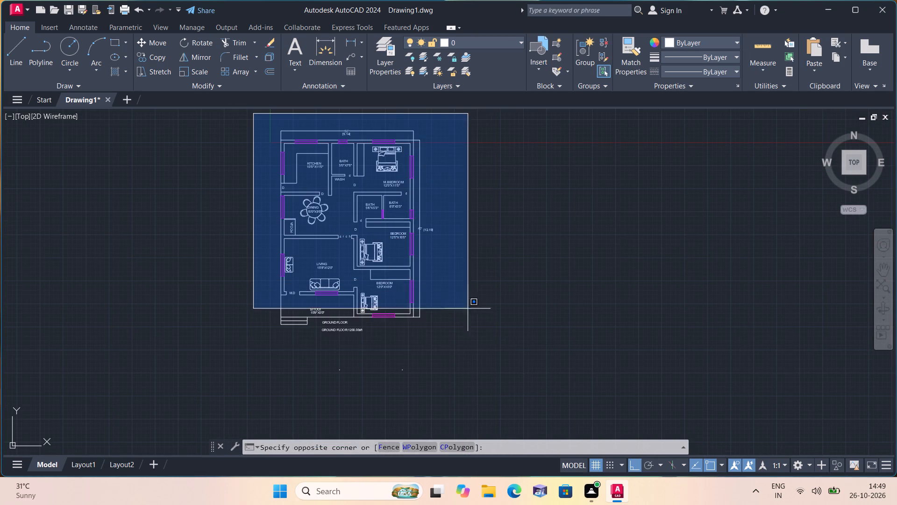
click(489, 359)
scroll(479, 361, down, 1)
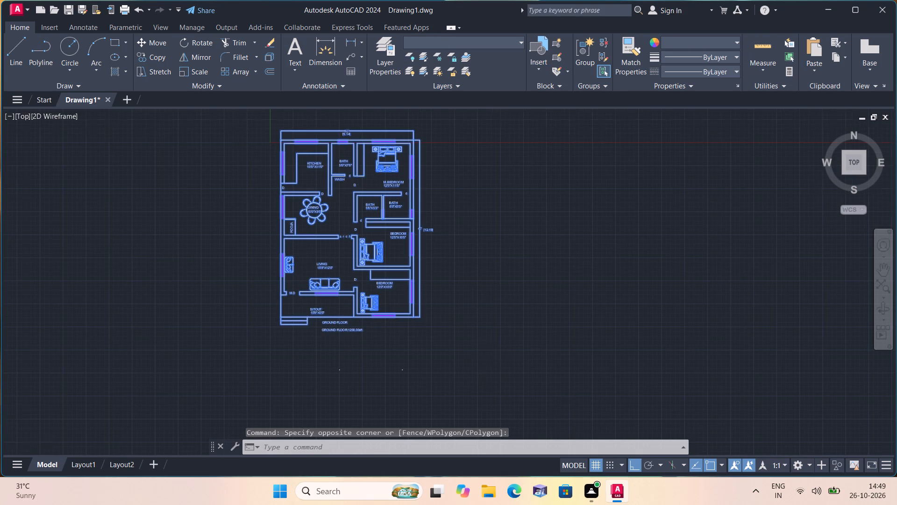
key(ctrl+c)
middle_drag(492, 317, 414, 351)
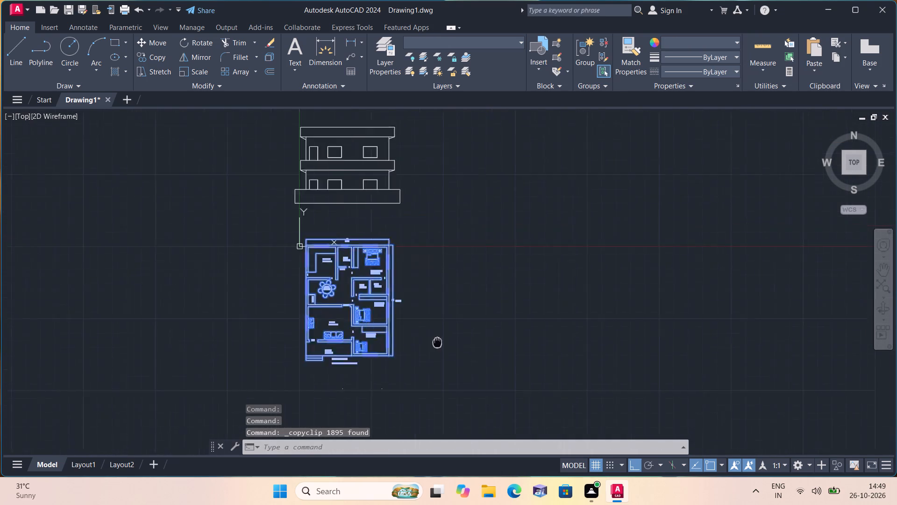
middle_drag(414, 351, 361, 365)
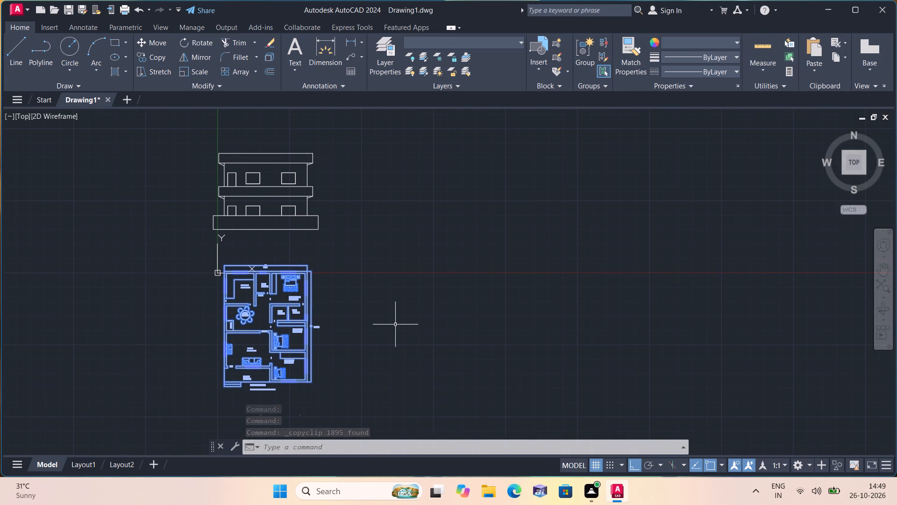
key(ctrl+v)
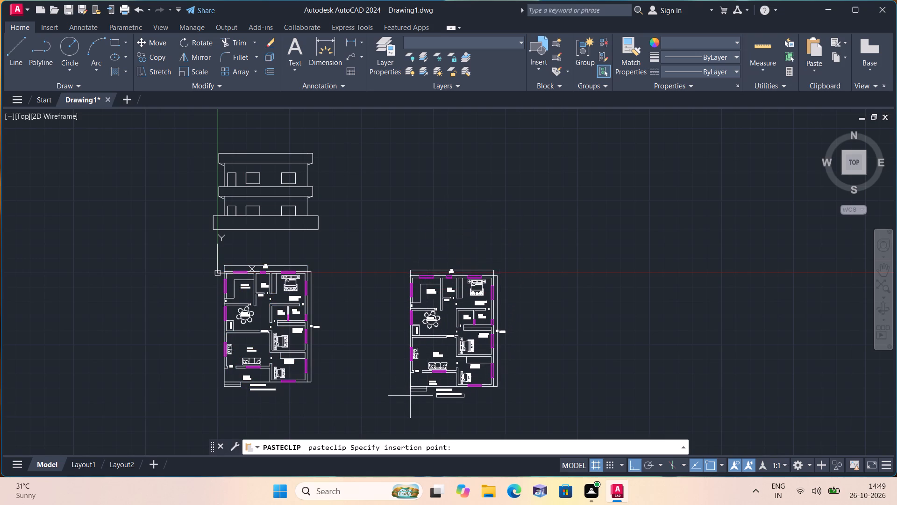
click(407, 393)
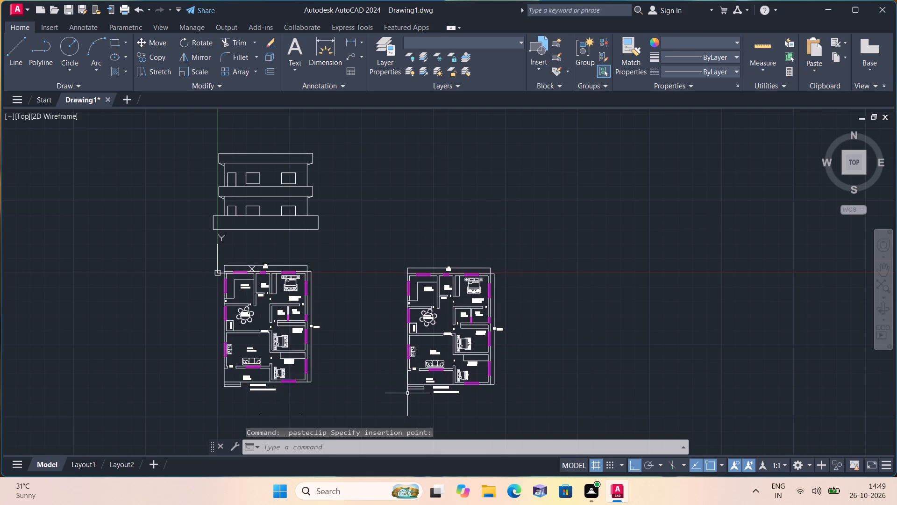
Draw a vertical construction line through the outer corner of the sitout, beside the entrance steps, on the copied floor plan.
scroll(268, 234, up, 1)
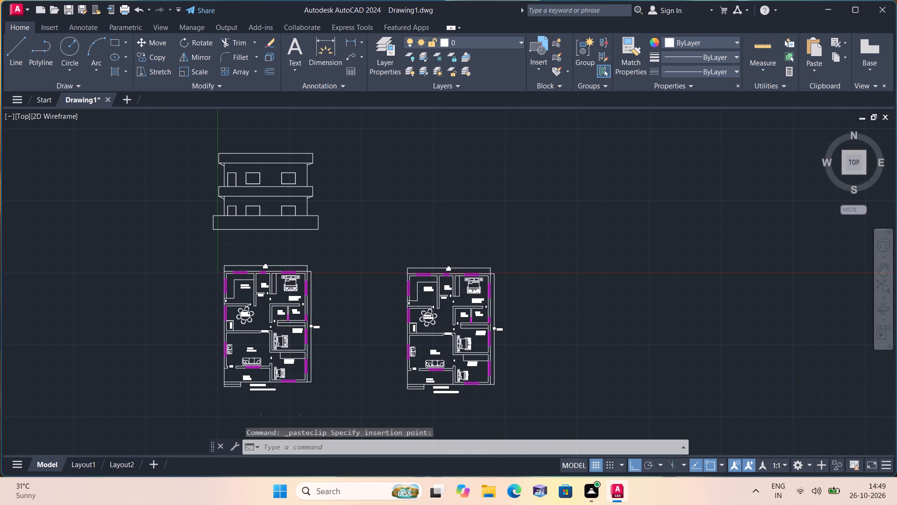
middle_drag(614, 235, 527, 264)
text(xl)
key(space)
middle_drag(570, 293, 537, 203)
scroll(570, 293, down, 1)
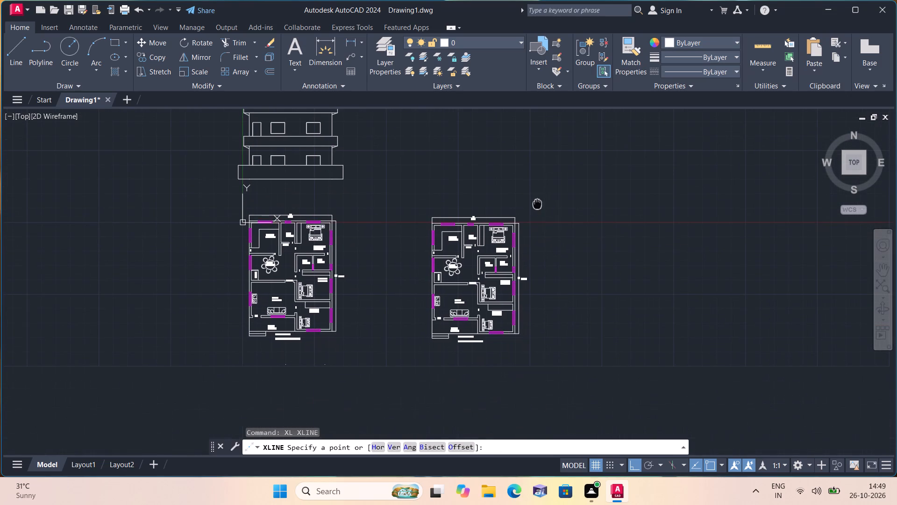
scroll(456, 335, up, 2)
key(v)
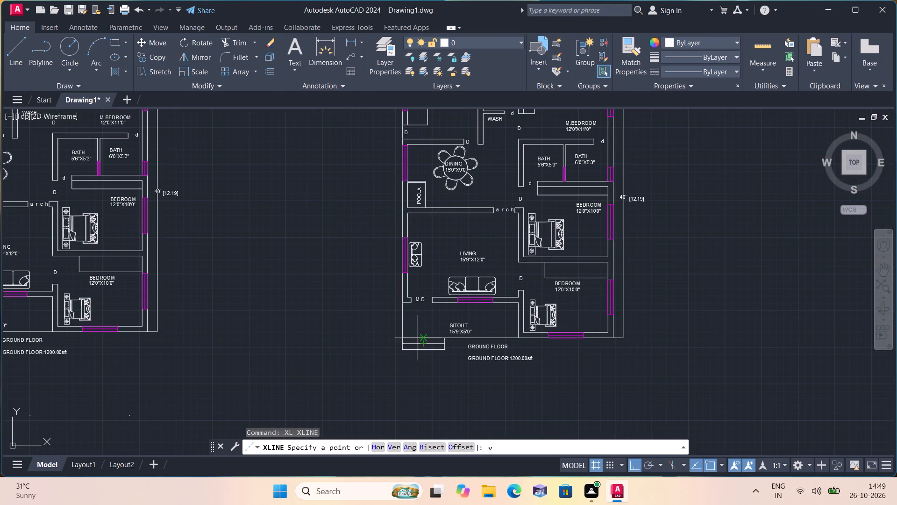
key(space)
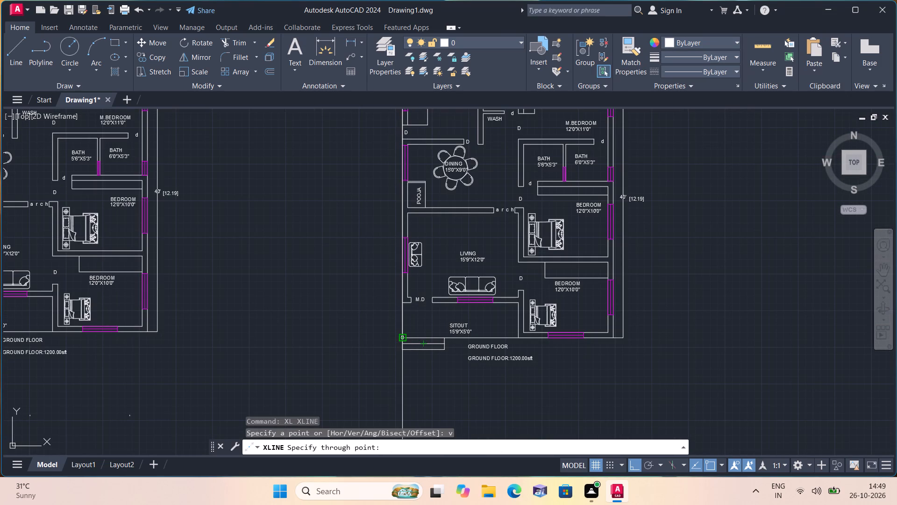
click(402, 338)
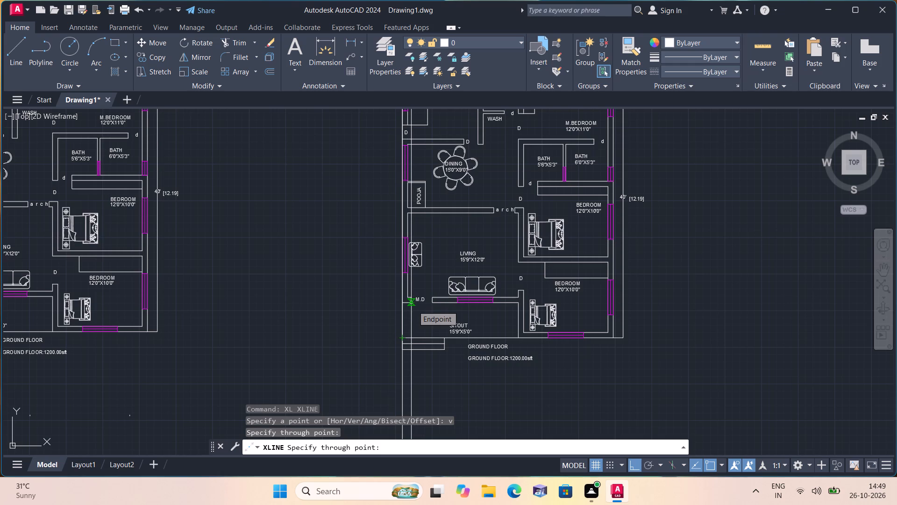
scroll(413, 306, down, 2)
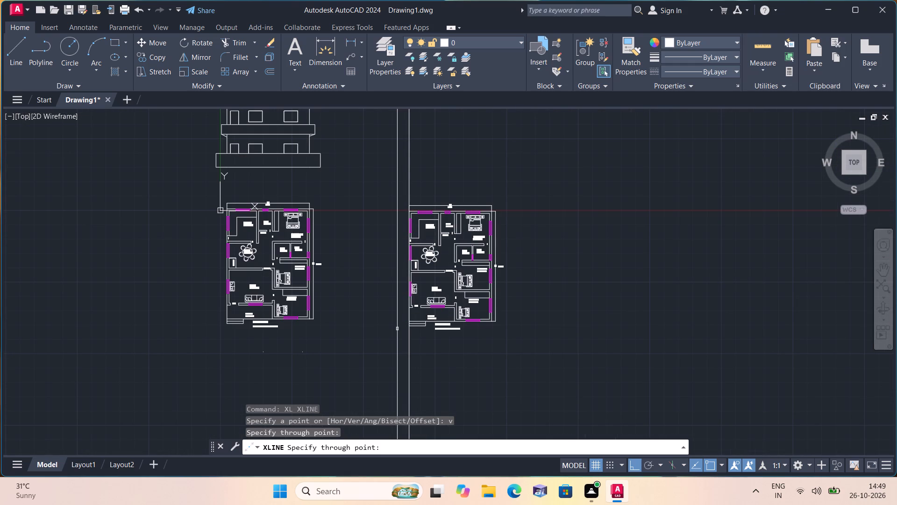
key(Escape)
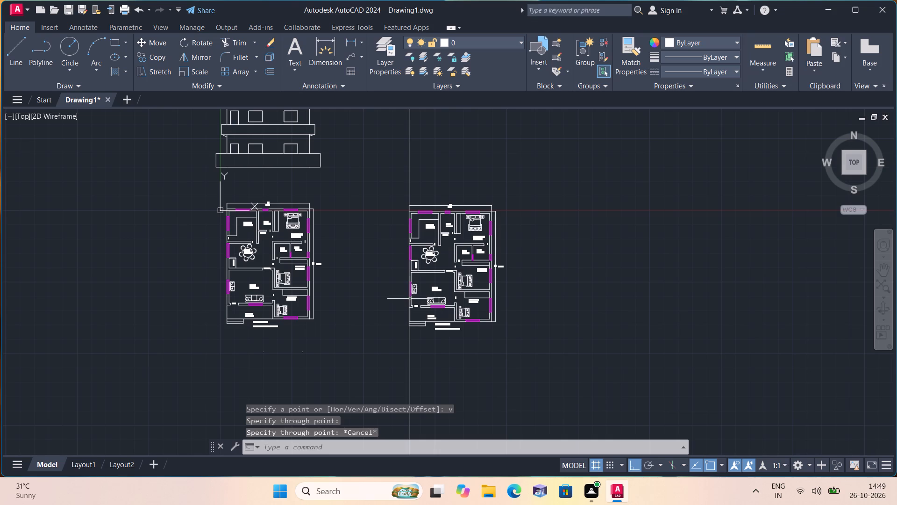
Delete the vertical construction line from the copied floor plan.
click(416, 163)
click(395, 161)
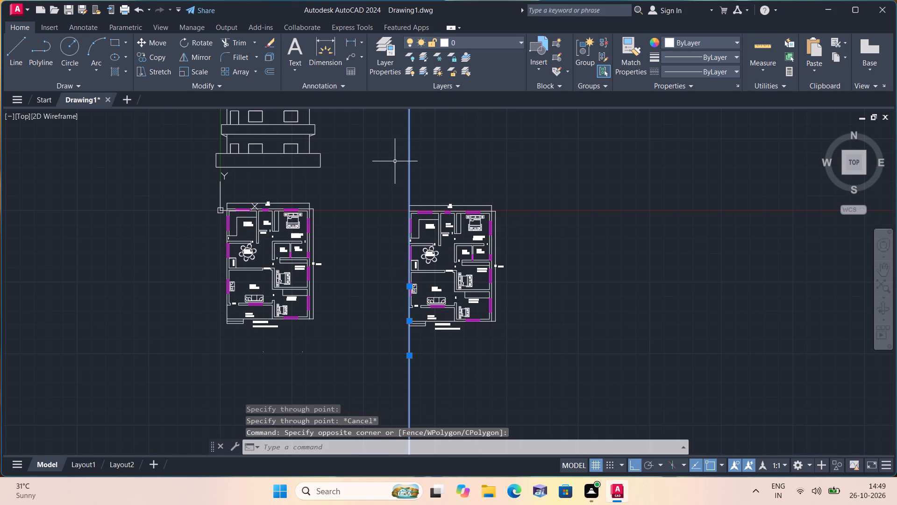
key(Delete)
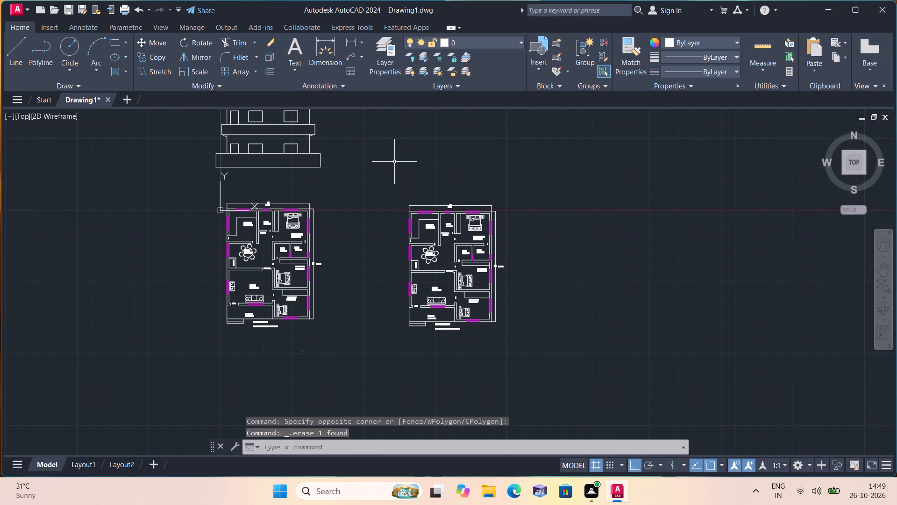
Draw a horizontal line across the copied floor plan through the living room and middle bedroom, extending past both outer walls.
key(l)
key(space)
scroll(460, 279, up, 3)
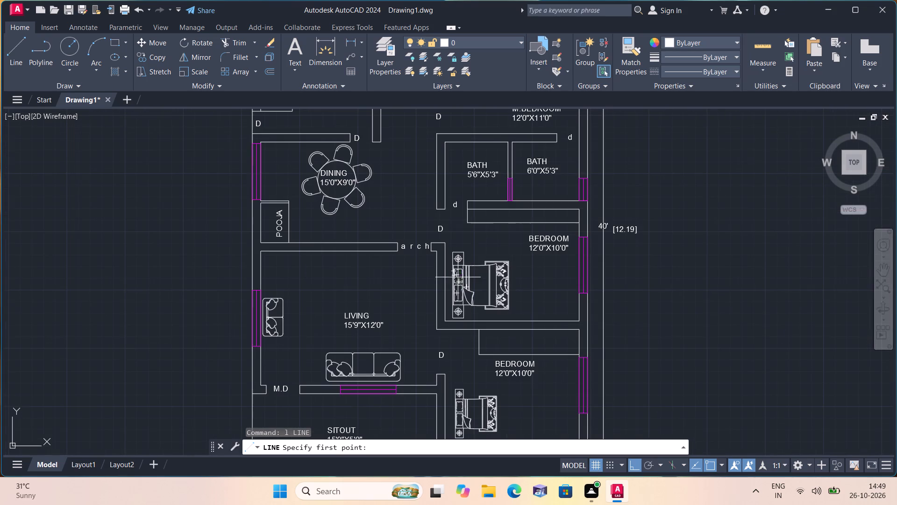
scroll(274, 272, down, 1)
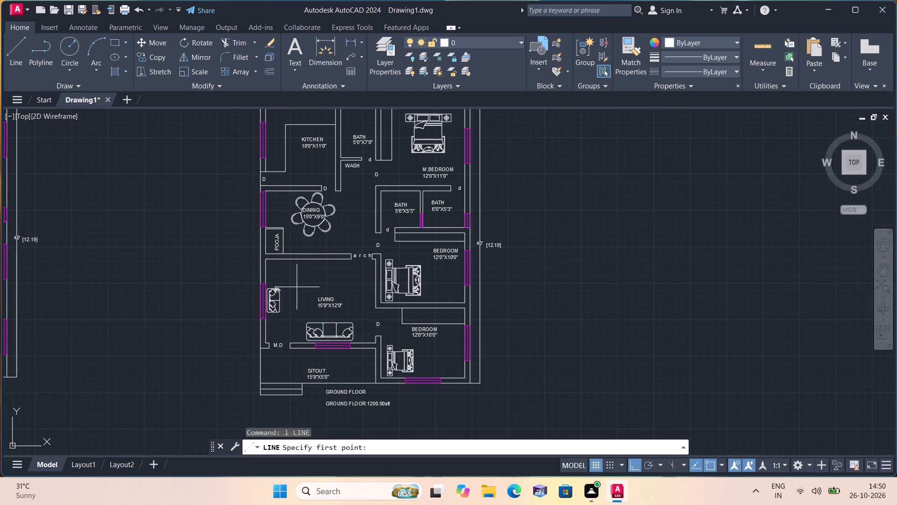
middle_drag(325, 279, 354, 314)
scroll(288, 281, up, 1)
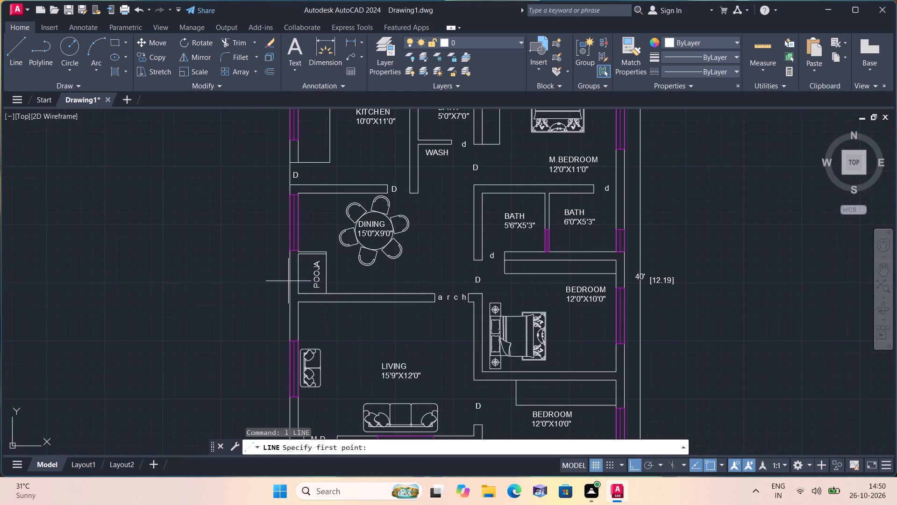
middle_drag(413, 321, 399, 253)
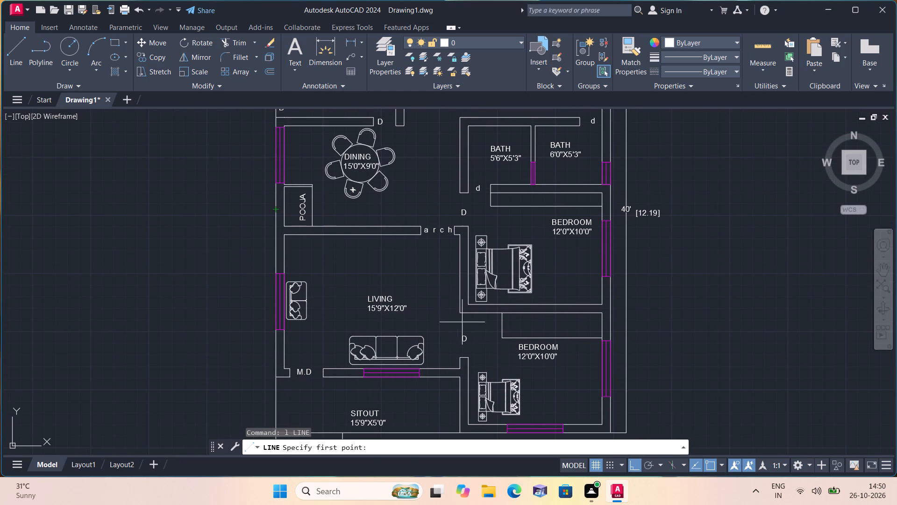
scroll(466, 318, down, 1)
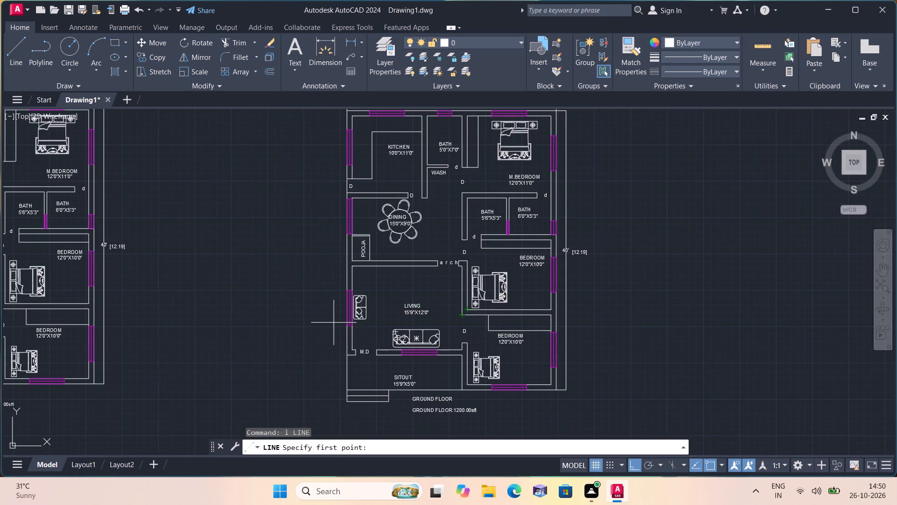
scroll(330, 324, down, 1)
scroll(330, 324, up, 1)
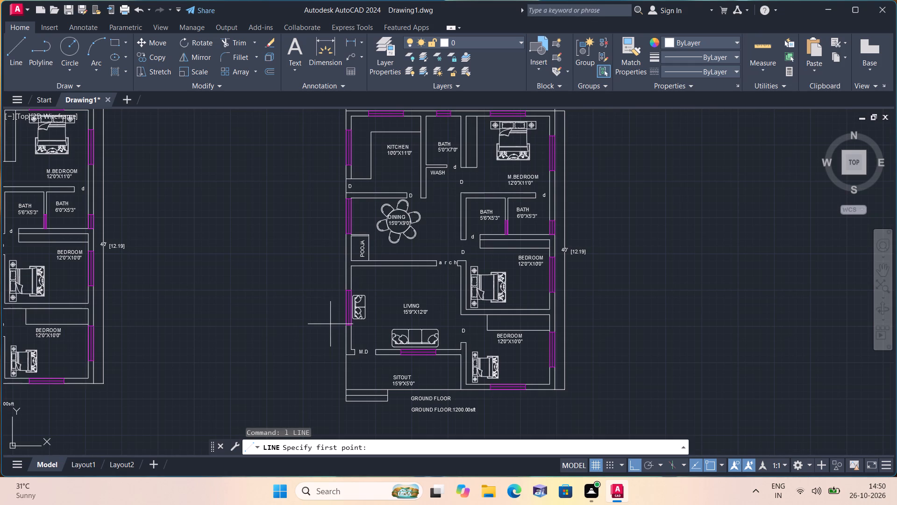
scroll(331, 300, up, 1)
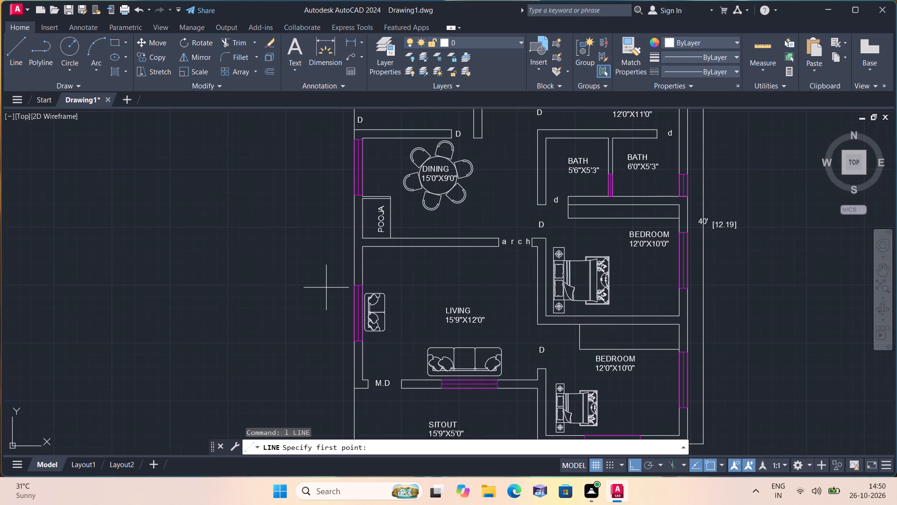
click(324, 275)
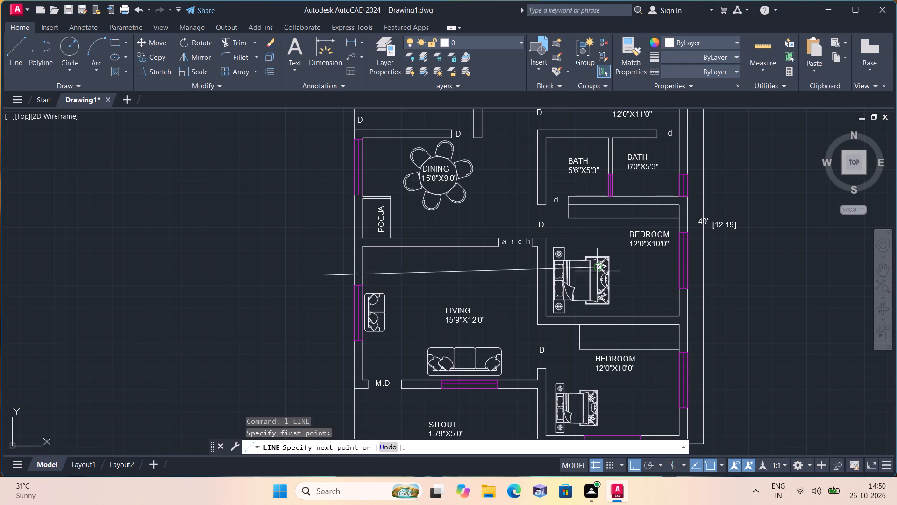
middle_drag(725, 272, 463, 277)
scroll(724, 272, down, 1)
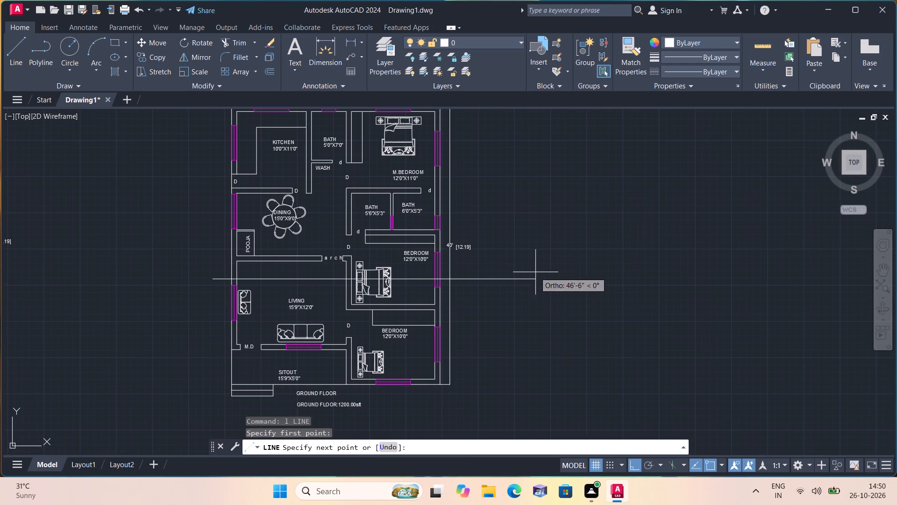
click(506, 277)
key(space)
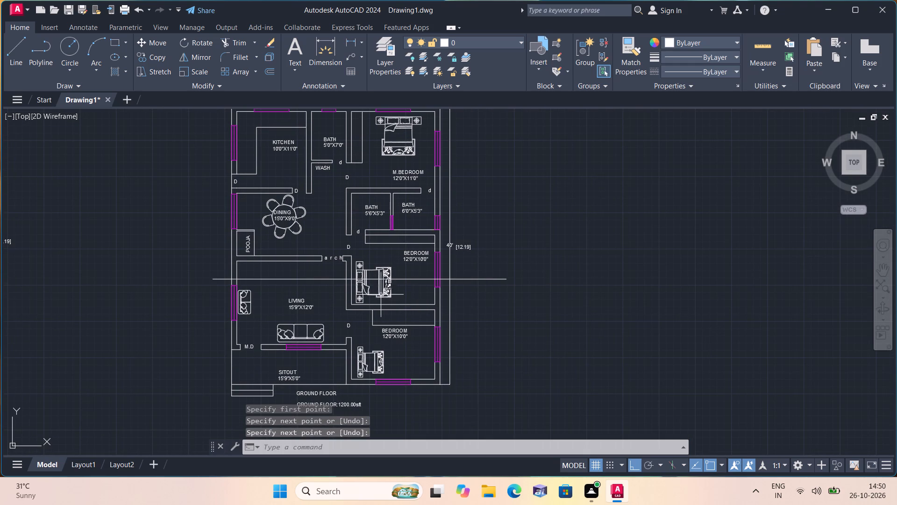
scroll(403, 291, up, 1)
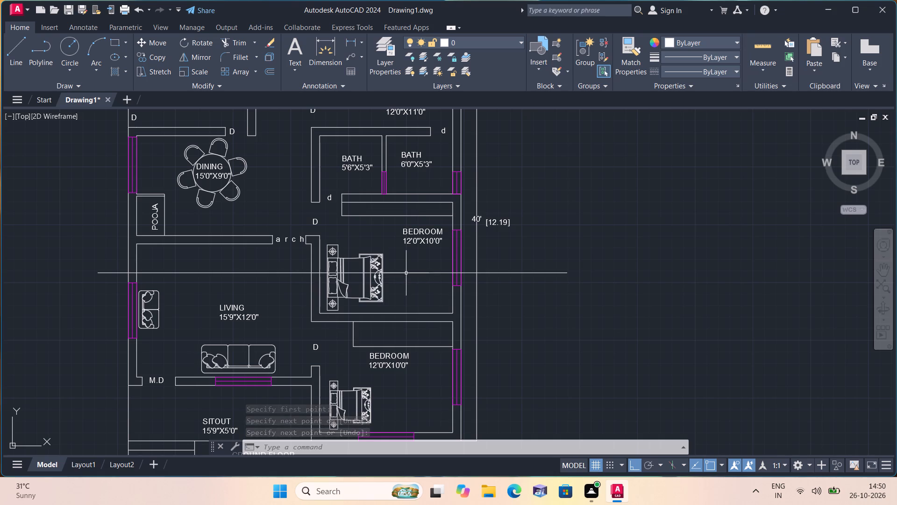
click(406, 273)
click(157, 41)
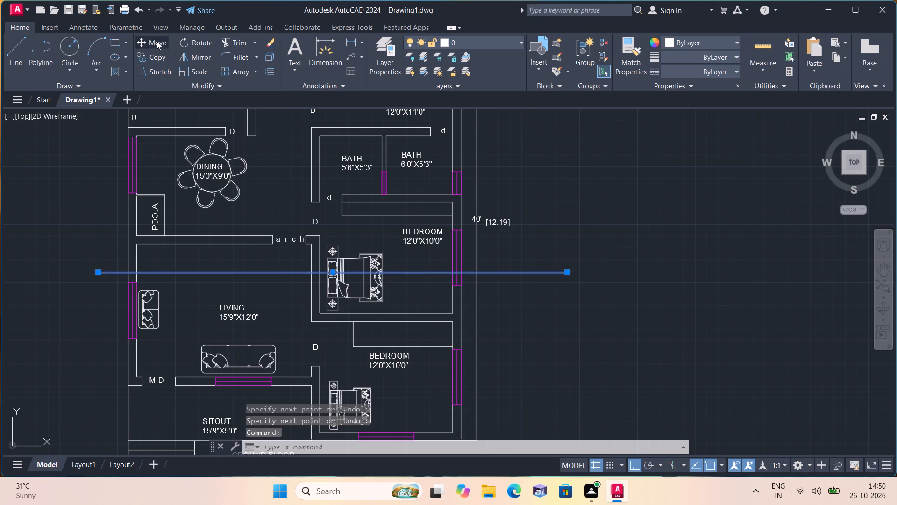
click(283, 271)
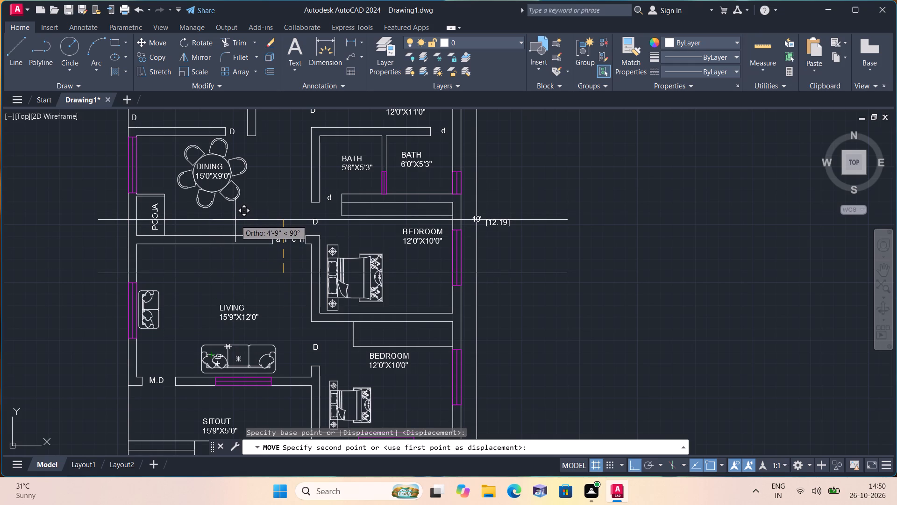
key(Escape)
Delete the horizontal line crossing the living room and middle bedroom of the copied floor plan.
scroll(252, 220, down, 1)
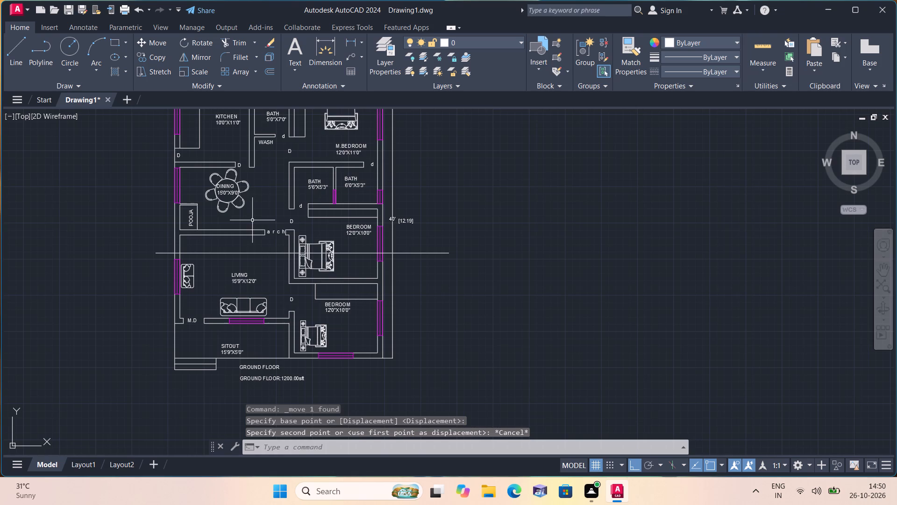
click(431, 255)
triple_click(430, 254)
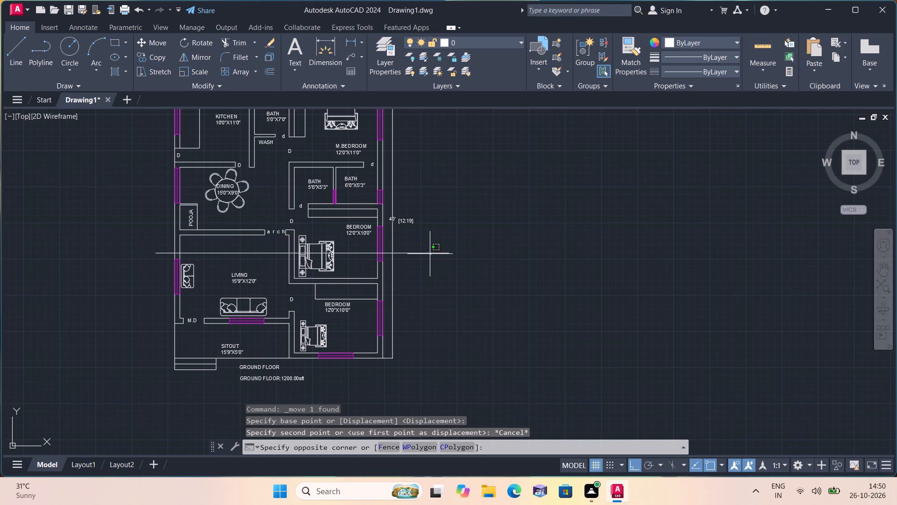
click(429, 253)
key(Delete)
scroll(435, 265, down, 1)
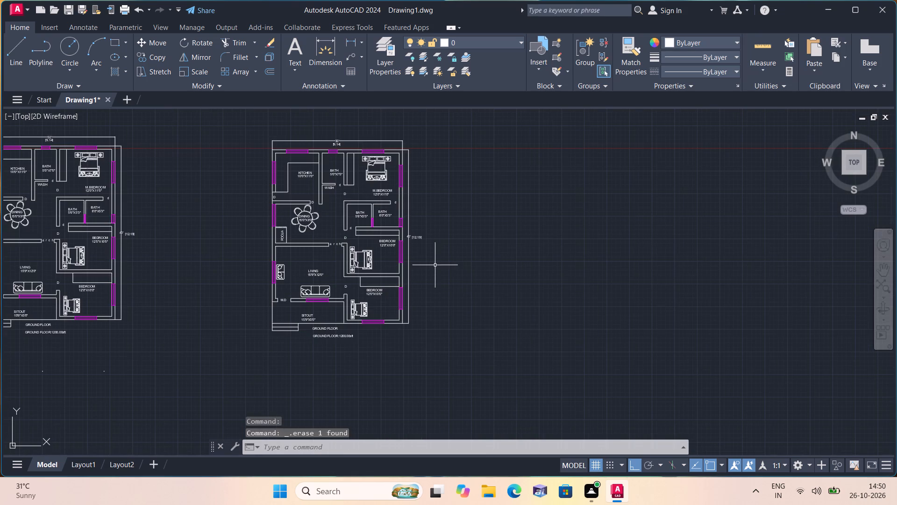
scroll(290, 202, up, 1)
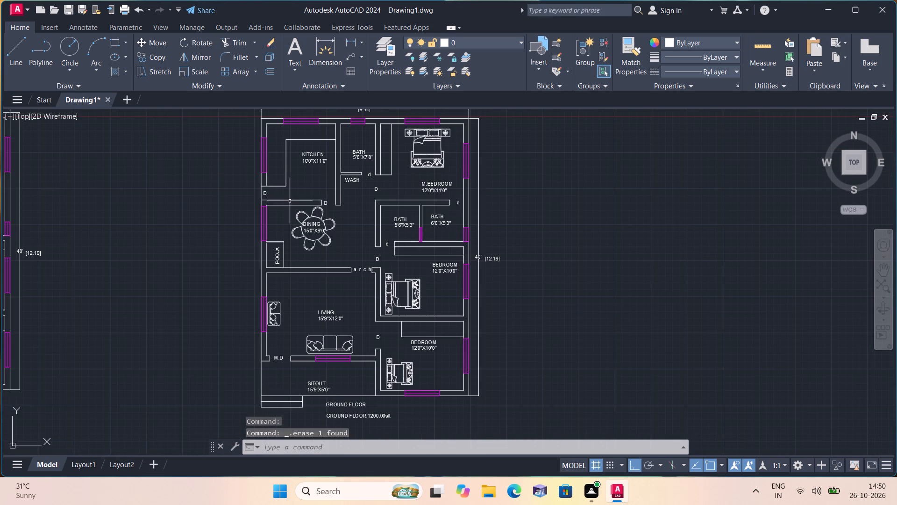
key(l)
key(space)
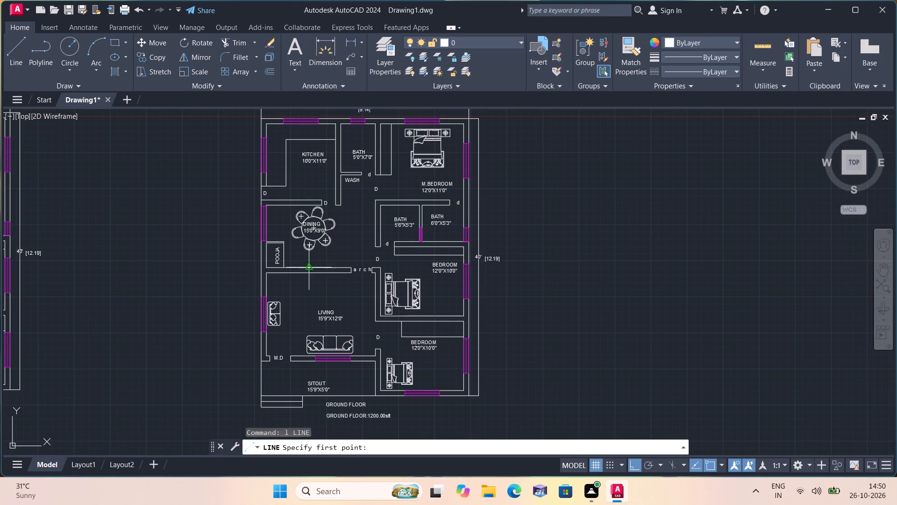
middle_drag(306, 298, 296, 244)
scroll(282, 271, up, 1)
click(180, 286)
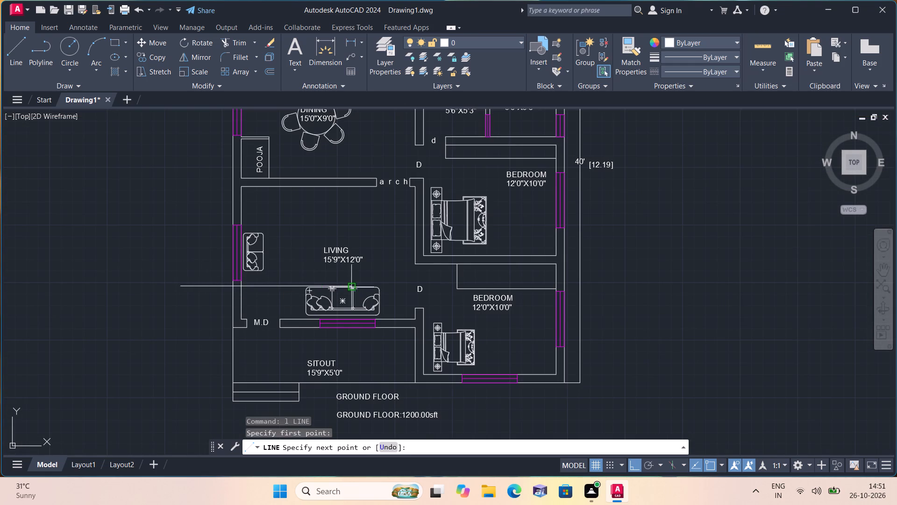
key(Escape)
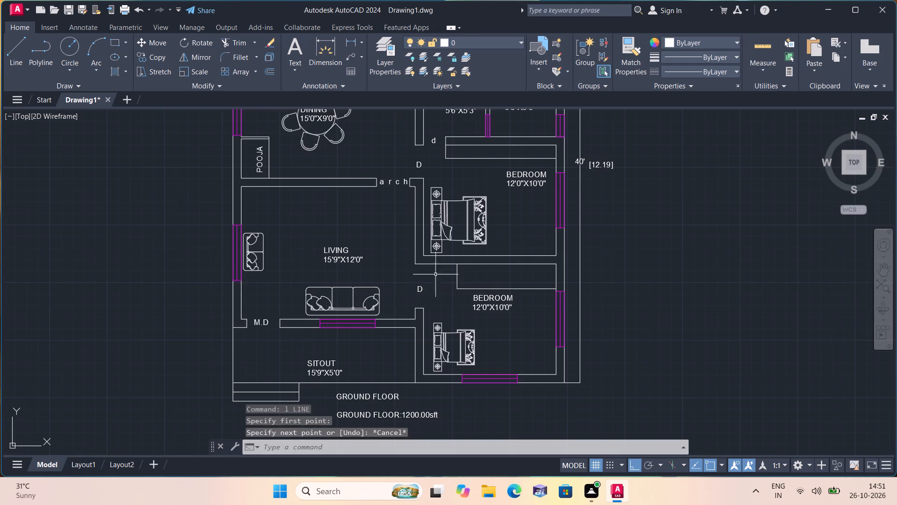
Draw a horizontal section line through the copied plan's living room and front bedroom, just behind the sofa, extending past both outer walls.
key(space)
click(206, 281)
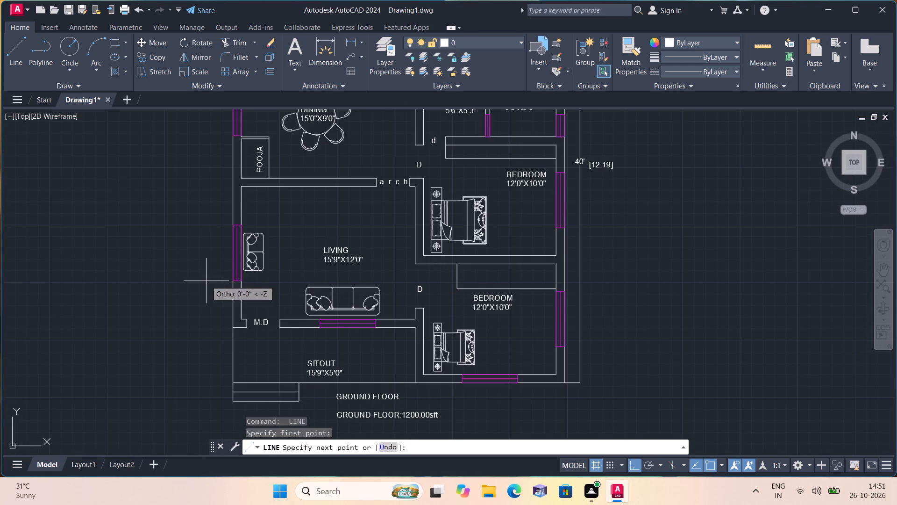
click(635, 267)
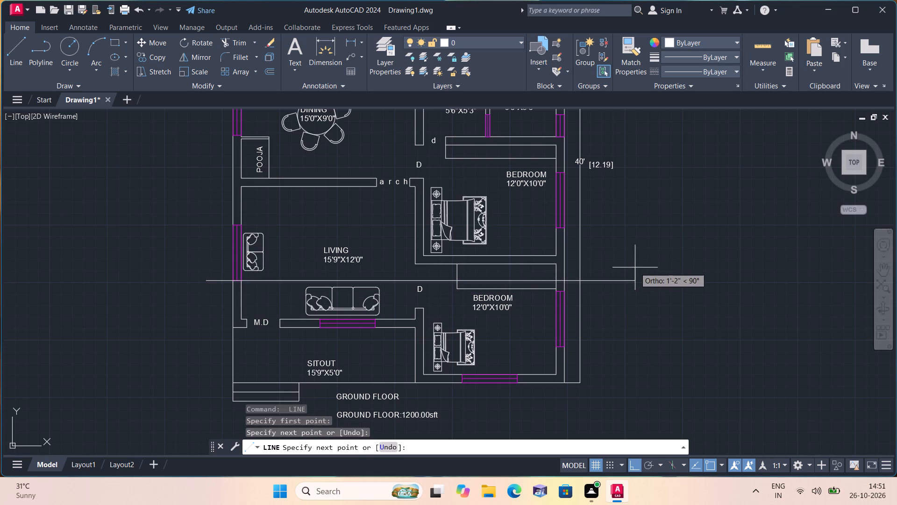
key(space)
Draw a short vertical line up from the section line's right end, finishing with a short stroke slanting down-left as half an arrowhead.
scroll(609, 201, down, 1)
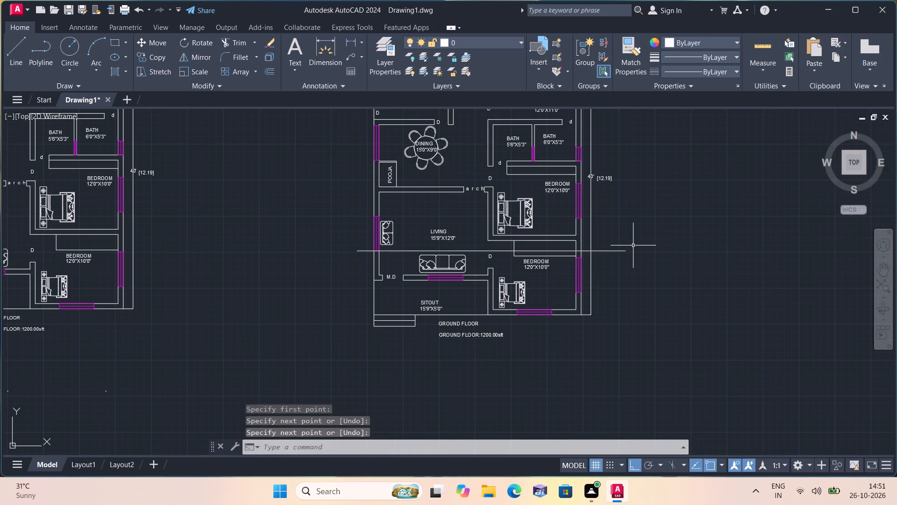
key(l)
key(space)
click(628, 251)
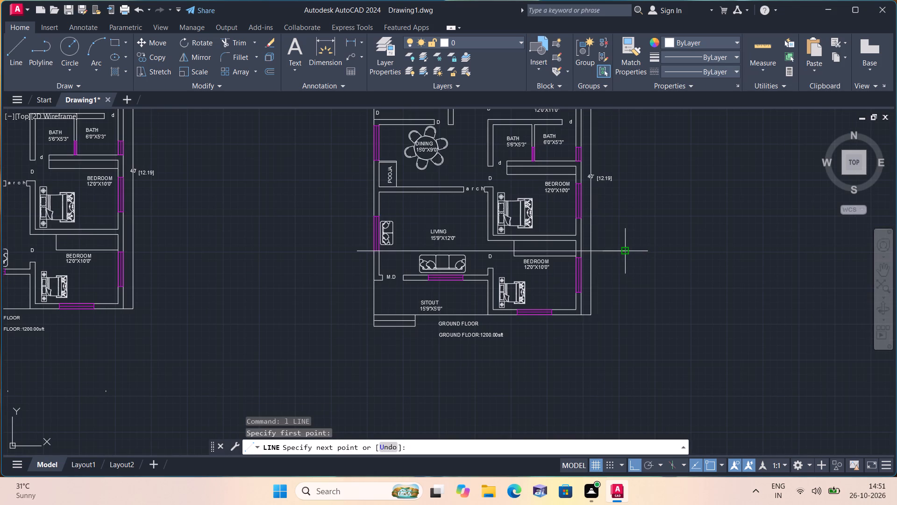
click(621, 234)
scroll(621, 234, up, 2)
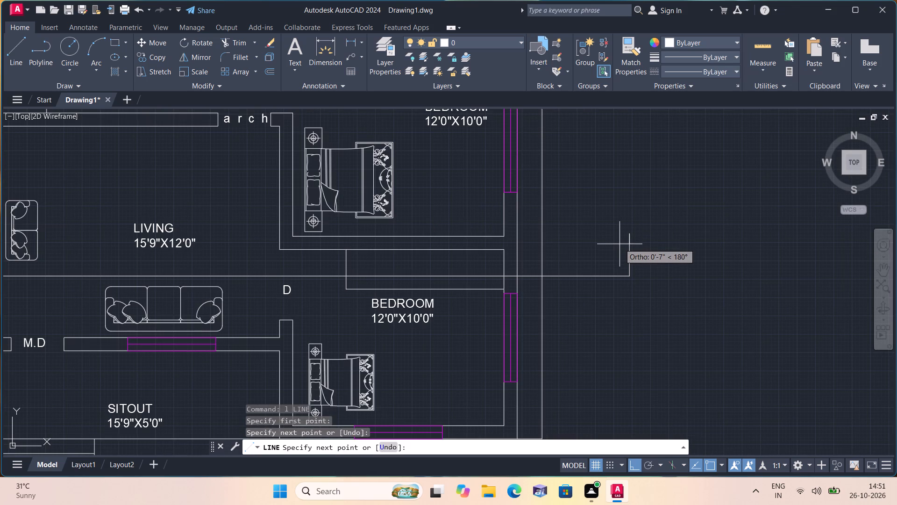
key(F8)
click(620, 248)
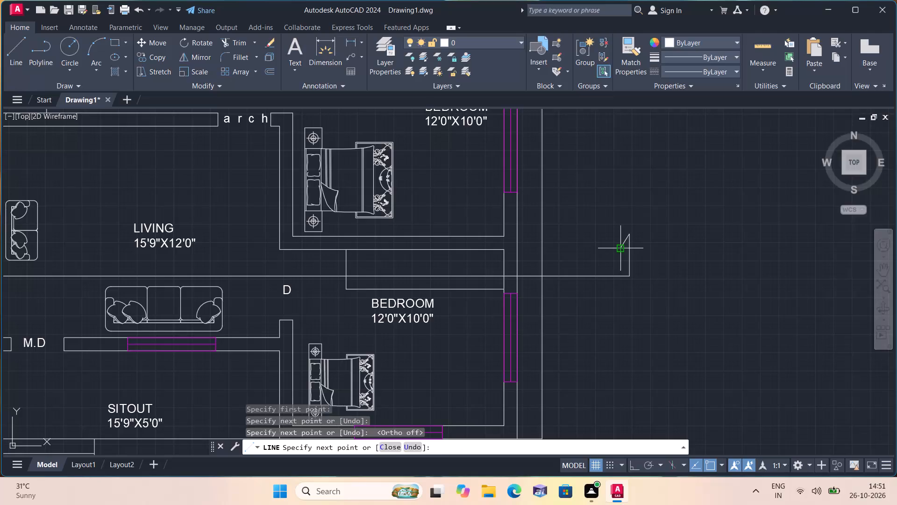
key(space)
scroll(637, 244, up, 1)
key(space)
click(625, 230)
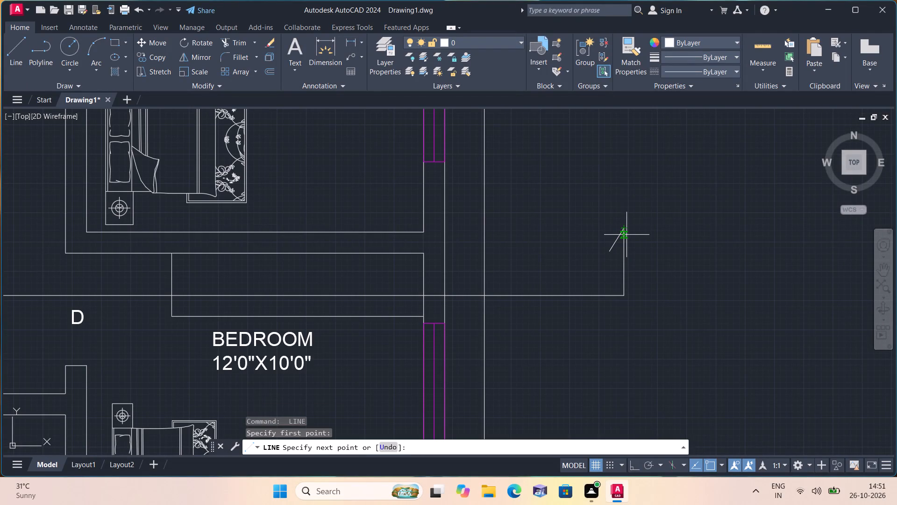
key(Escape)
Mirror the slanted stroke about the vertical through the arrow tip, keeping the original, to complete the right-hand arrowhead.
scroll(612, 237, up, 1)
click(615, 247)
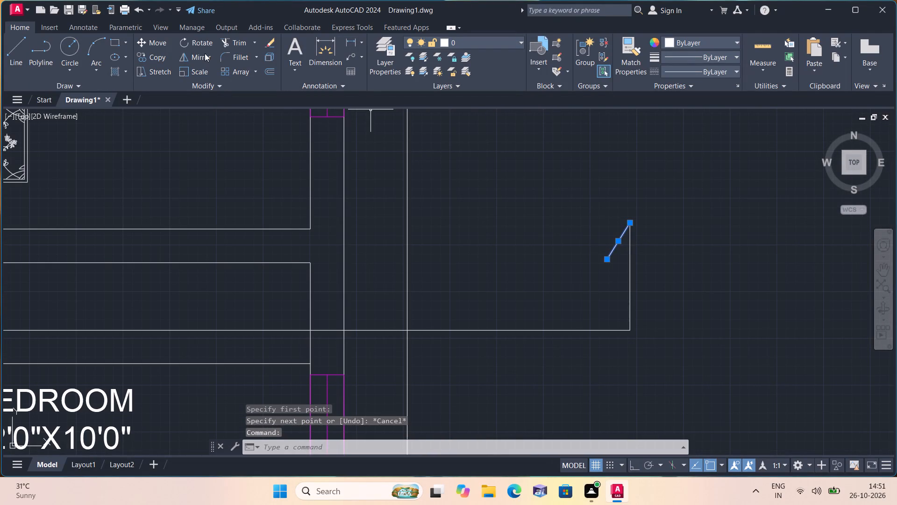
click(197, 52)
key(F8)
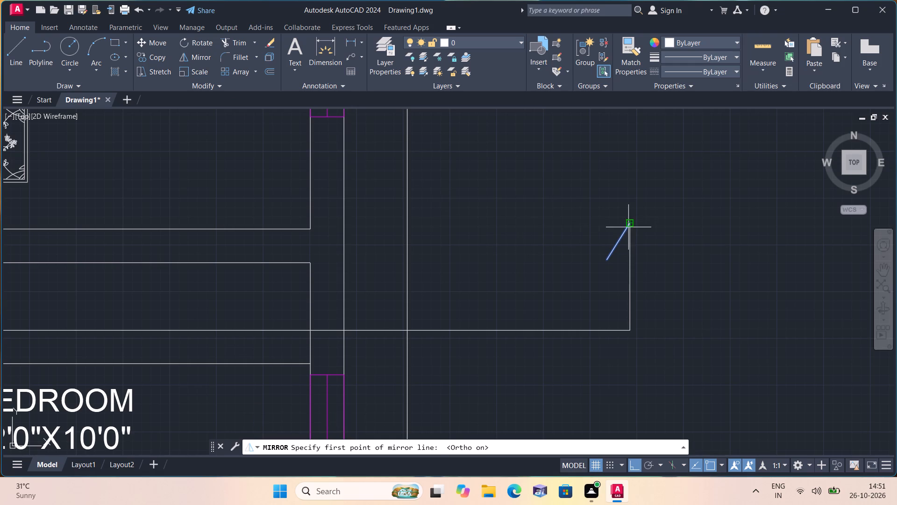
click(628, 222)
click(648, 263)
scroll(648, 258, down, 2)
scroll(512, 274, down, 2)
middle_drag(438, 261, 633, 219)
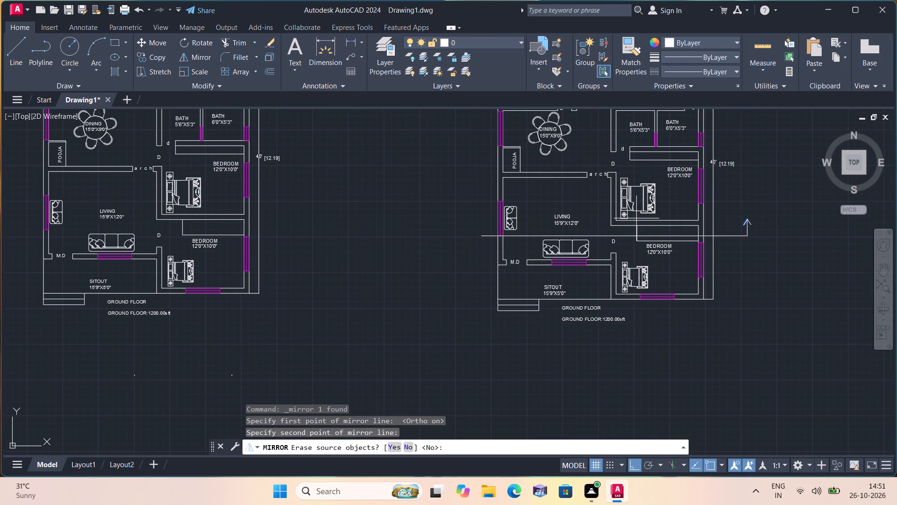
key(n)
key(space)
Draw a vertical line about 3'-1" up from the section line's left end, finishing with a short stroke slanting down-left from its tip.
key(l)
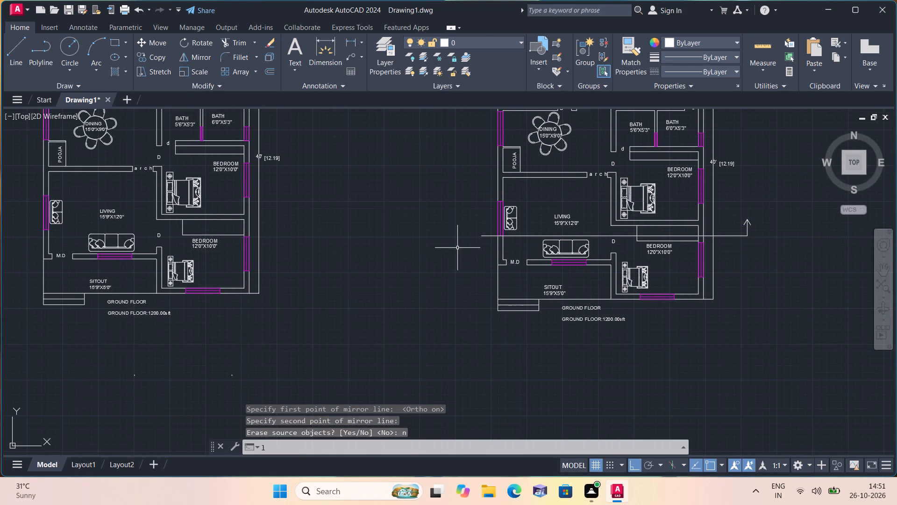
key(space)
scroll(482, 246, up, 1)
click(480, 230)
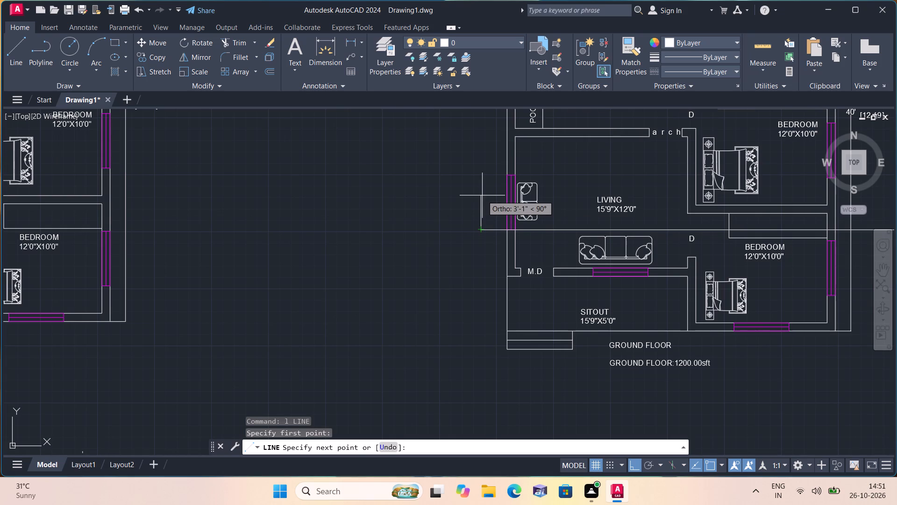
click(482, 195)
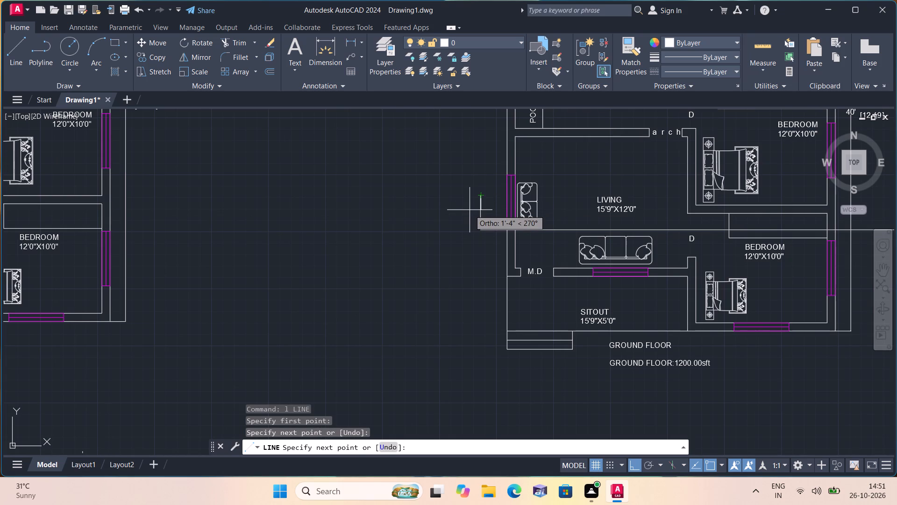
key(F8)
click(472, 210)
key(space)
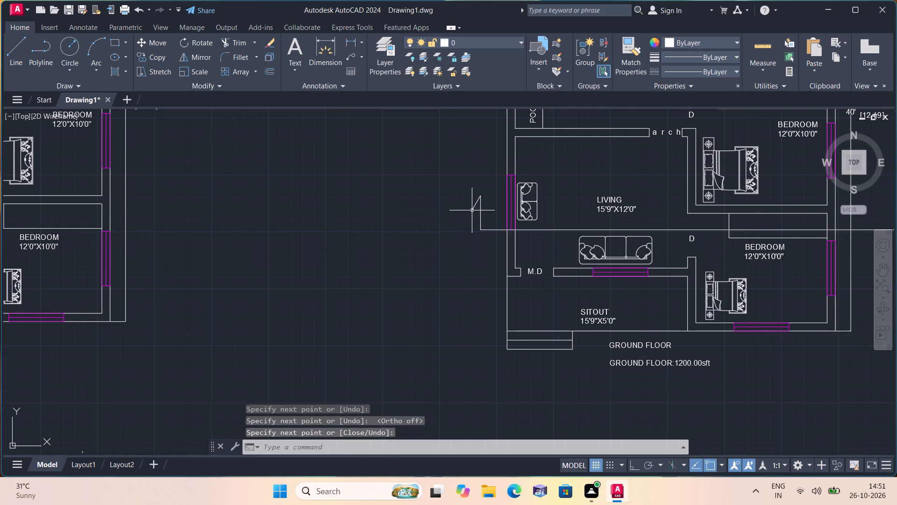
Mirror the slanted stroke about the vertical through the arrow tip, keeping the original, to complete the section line's left-hand arrowhead.
scroll(477, 208, up, 3)
click(477, 209)
click(460, 188)
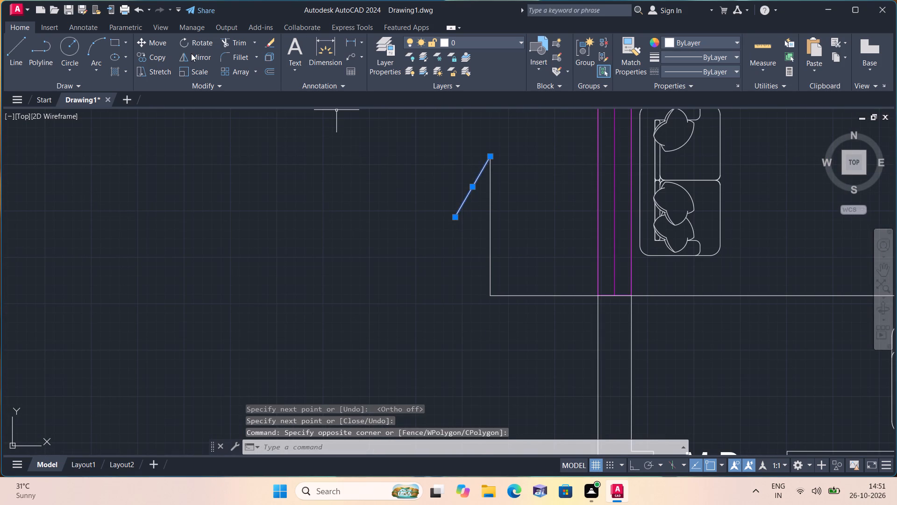
click(194, 55)
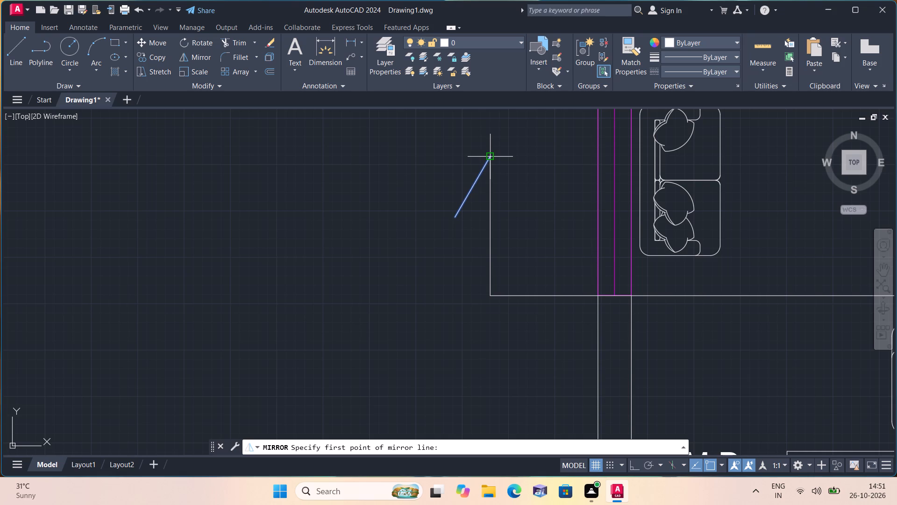
key(F8)
click(490, 157)
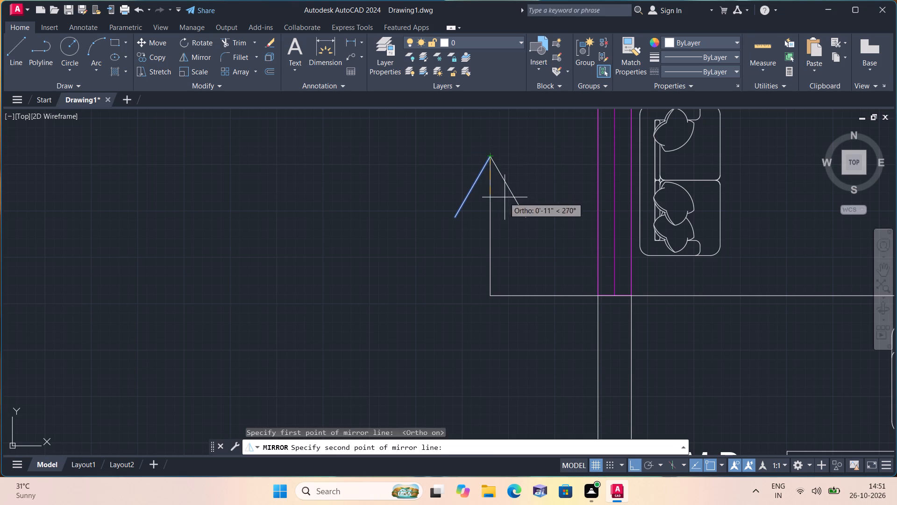
click(505, 197)
text(n)
key(space)
Draw vertical construction lines through both faces of the copied plan's left outer wall and both sides of the arch opening.
scroll(497, 245, down, 2)
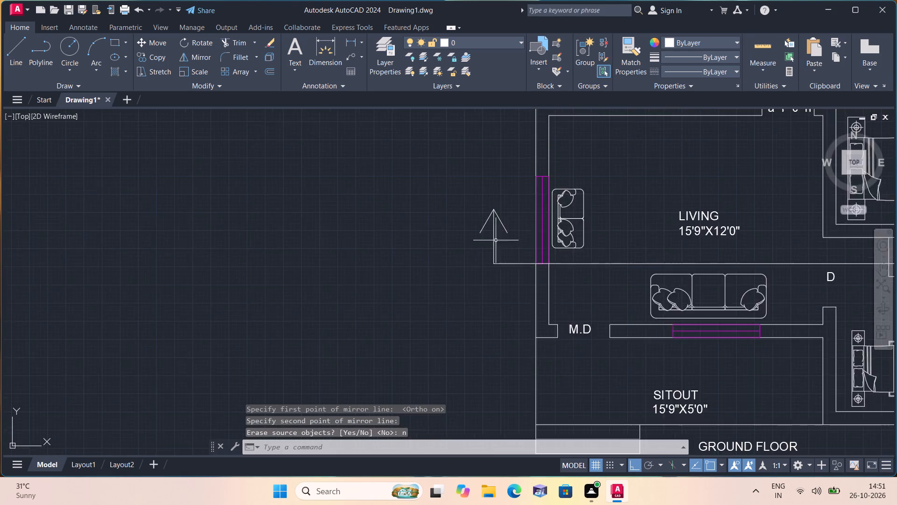
scroll(496, 240, down, 2)
middle_drag(475, 240, 306, 310)
scroll(402, 248, down, 1)
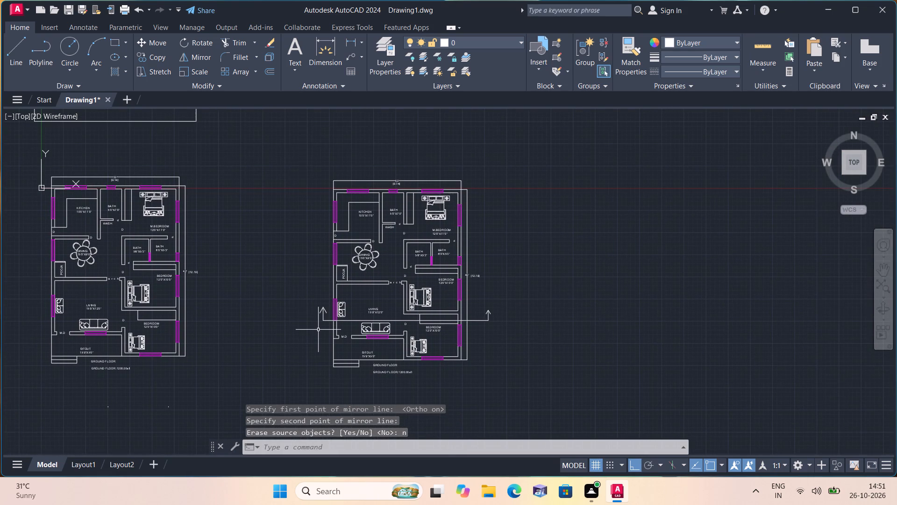
text(xl)
key(space)
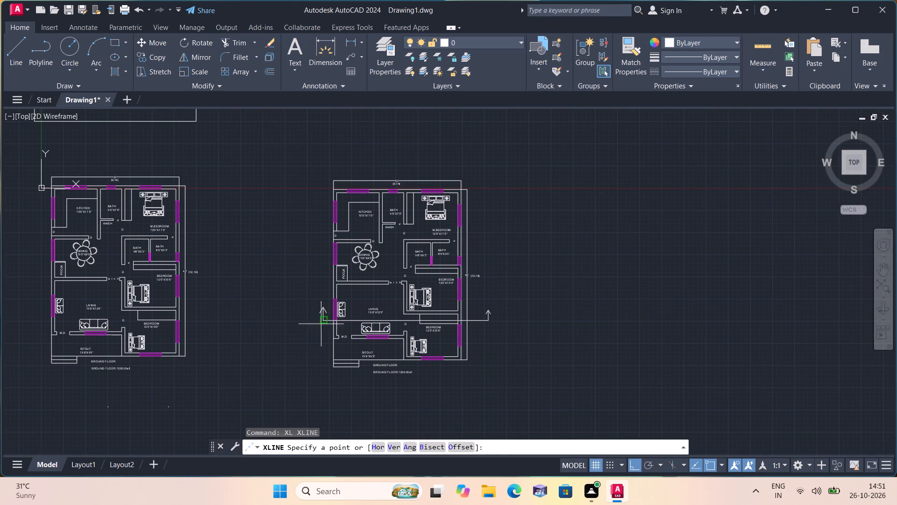
scroll(330, 328, up, 2)
key(v)
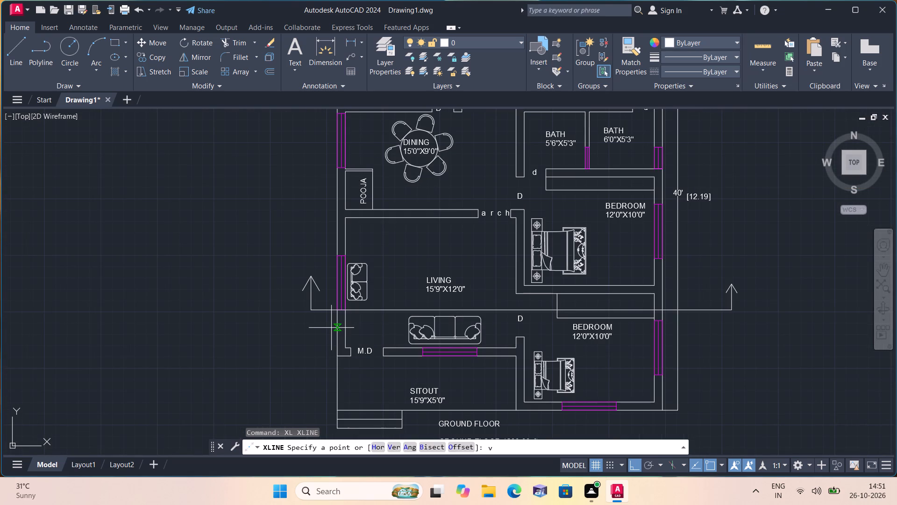
key(space)
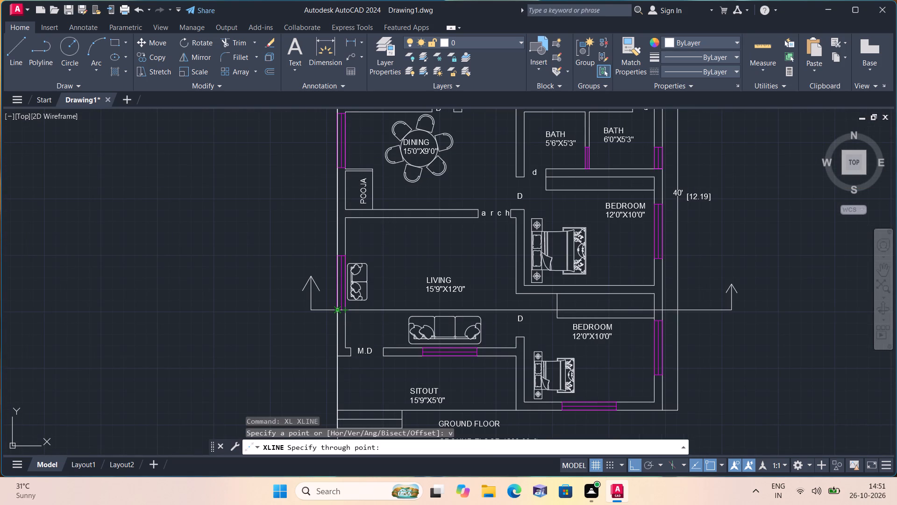
click(336, 312)
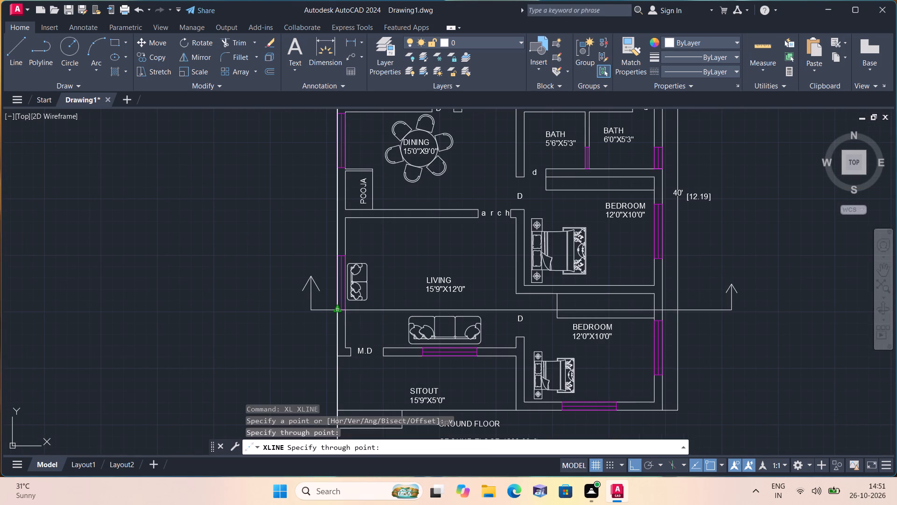
click(347, 310)
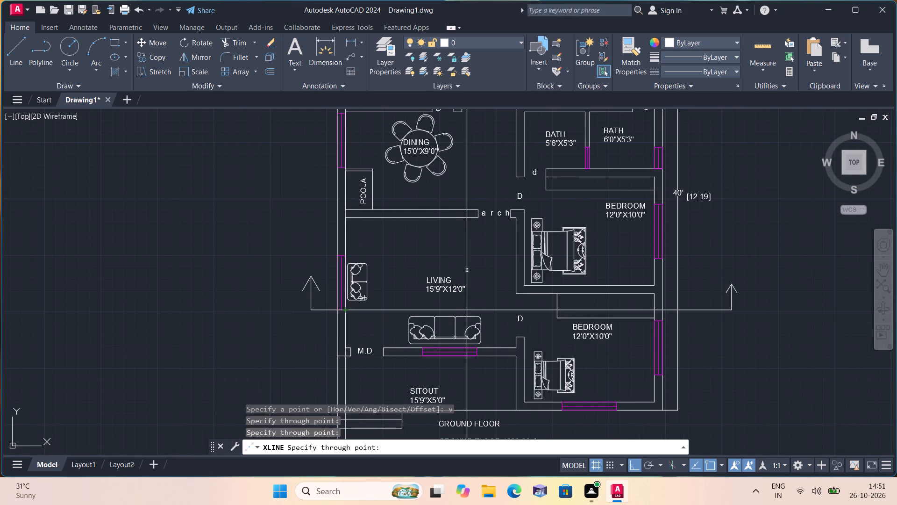
click(476, 221)
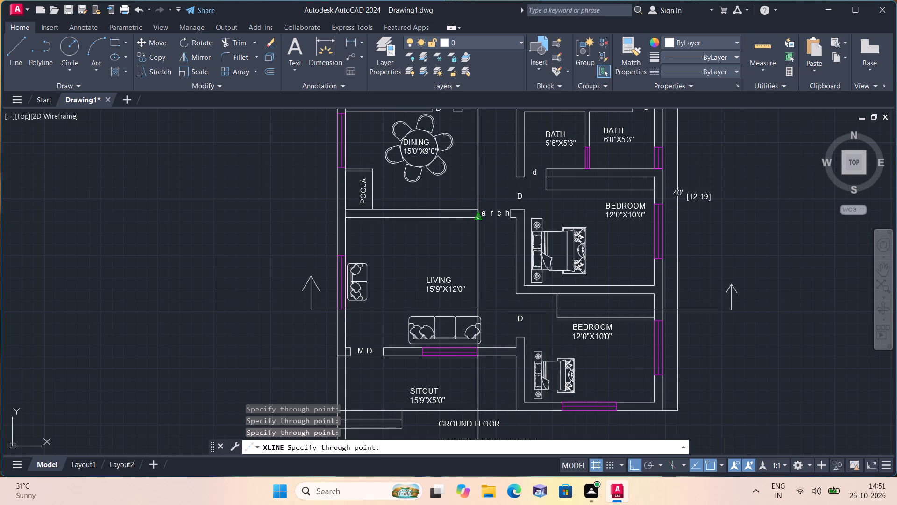
click(508, 218)
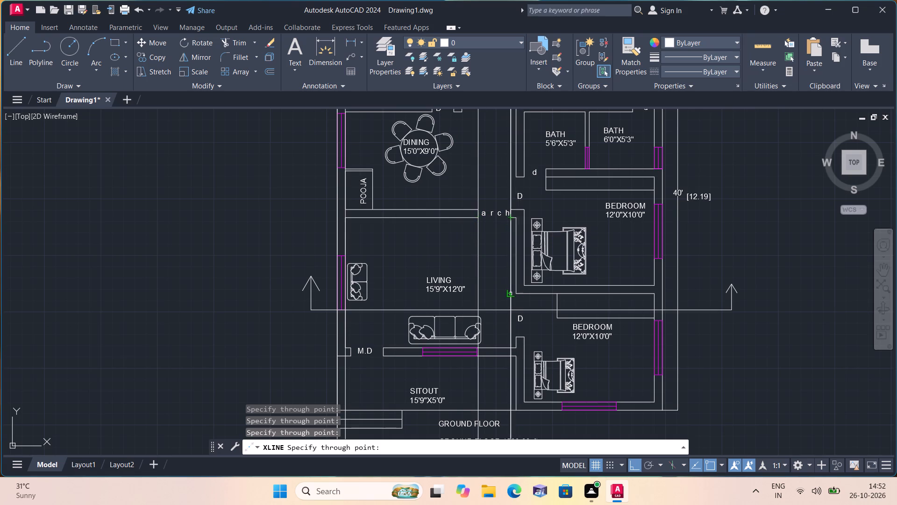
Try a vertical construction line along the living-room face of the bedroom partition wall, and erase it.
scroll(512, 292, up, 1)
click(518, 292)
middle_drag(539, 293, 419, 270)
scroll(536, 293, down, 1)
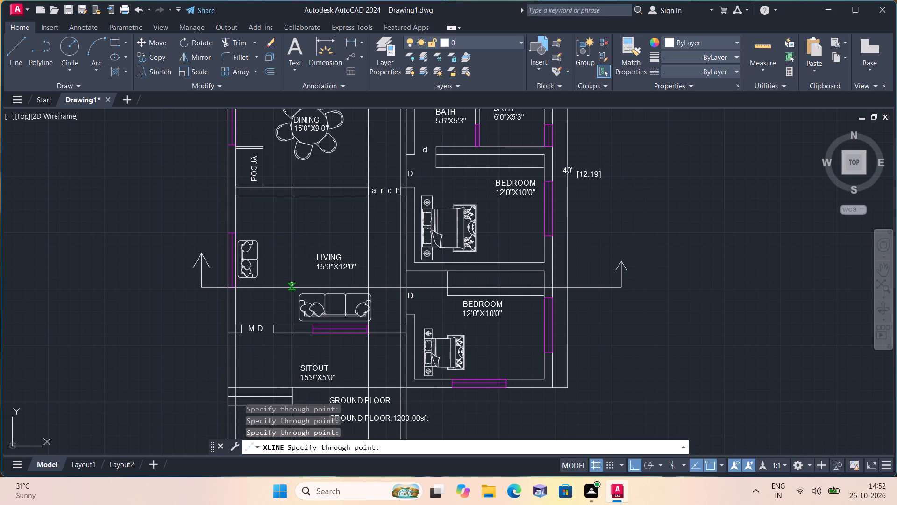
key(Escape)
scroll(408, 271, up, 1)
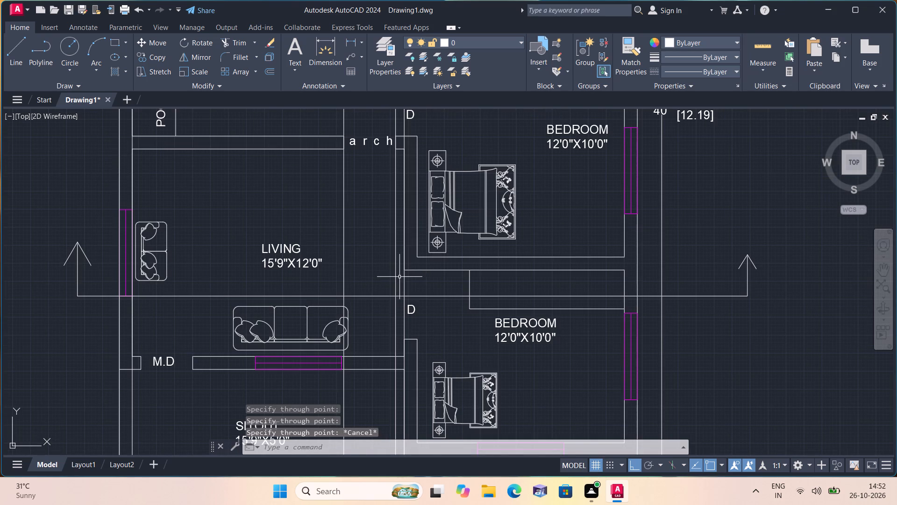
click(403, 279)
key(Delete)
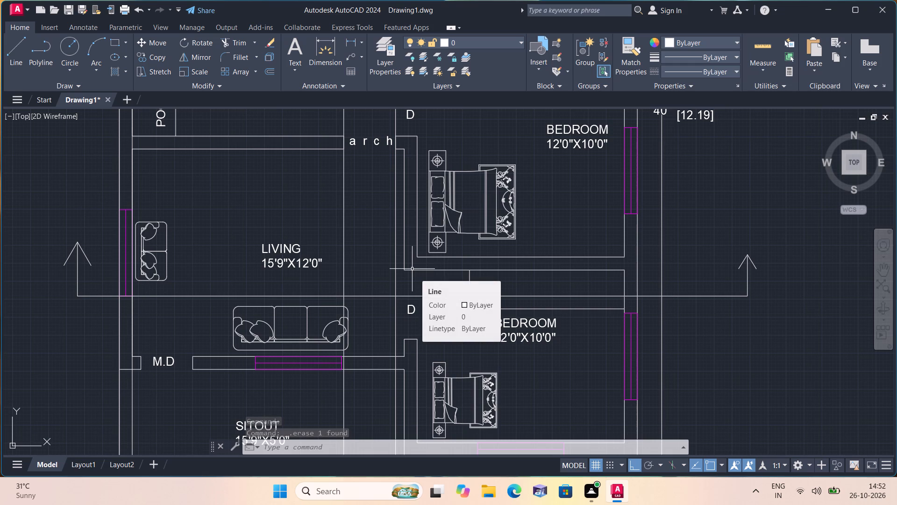
Draw vertical construction lines through the inner and outer faces of the copied plan's right outer wall.
scroll(412, 269, down, 1)
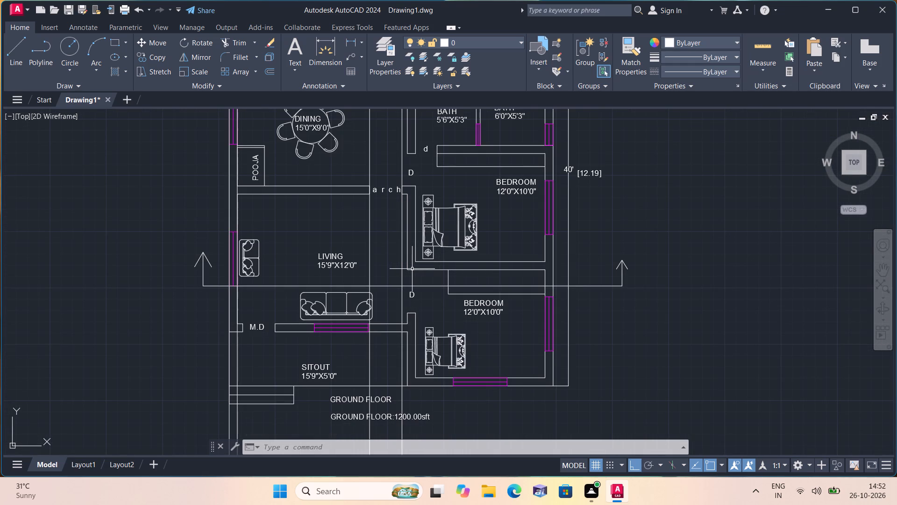
scroll(412, 269, up, 1)
scroll(412, 269, down, 1)
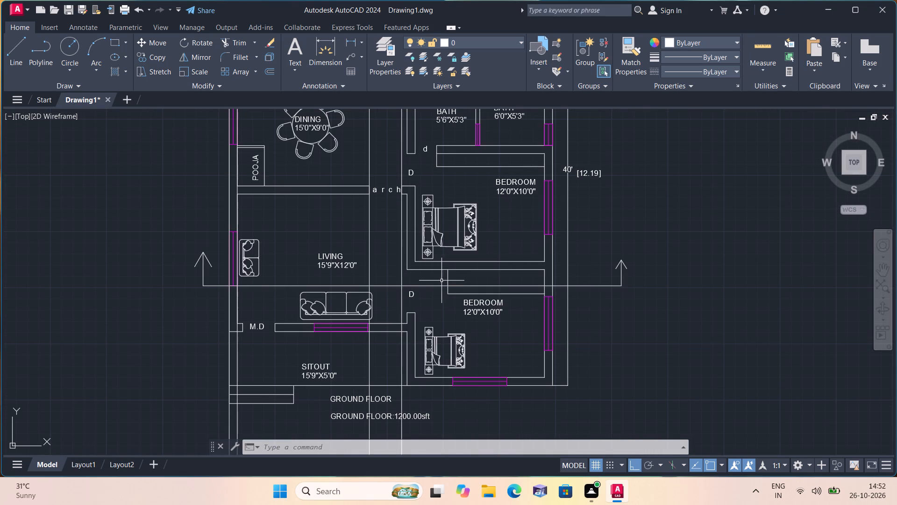
key(space)
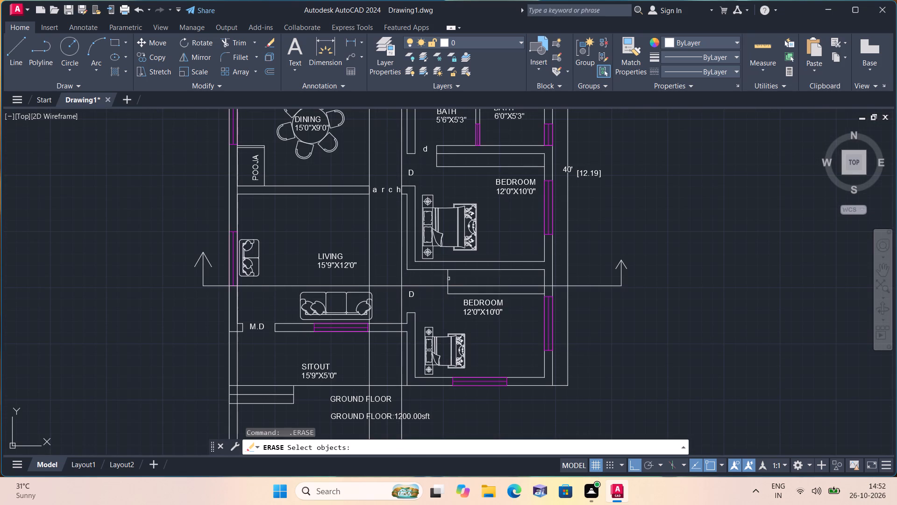
key(Escape)
text(xl v)
key(space)
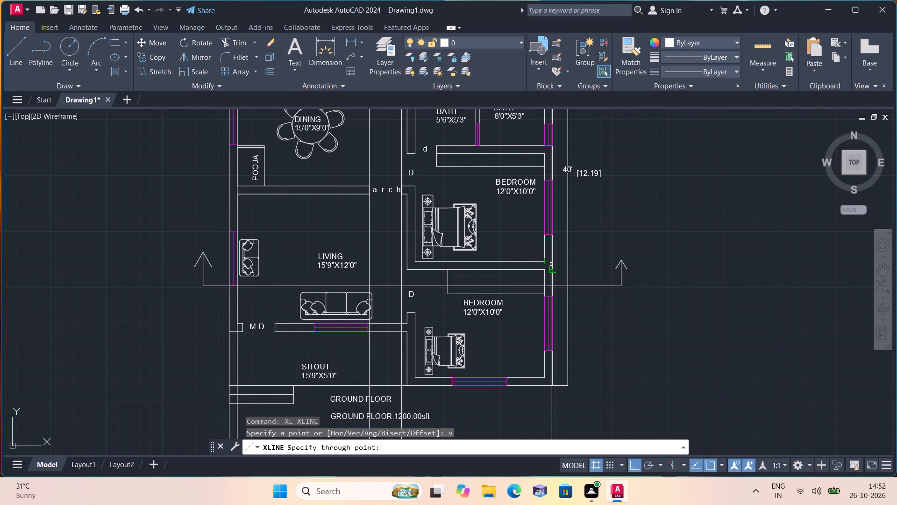
scroll(551, 264, up, 1)
click(539, 260)
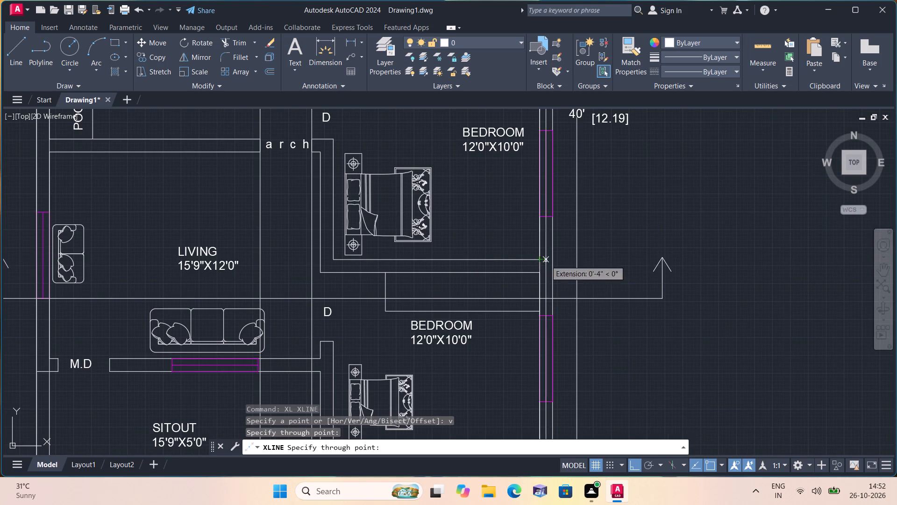
click(554, 260)
scroll(555, 260, down, 1)
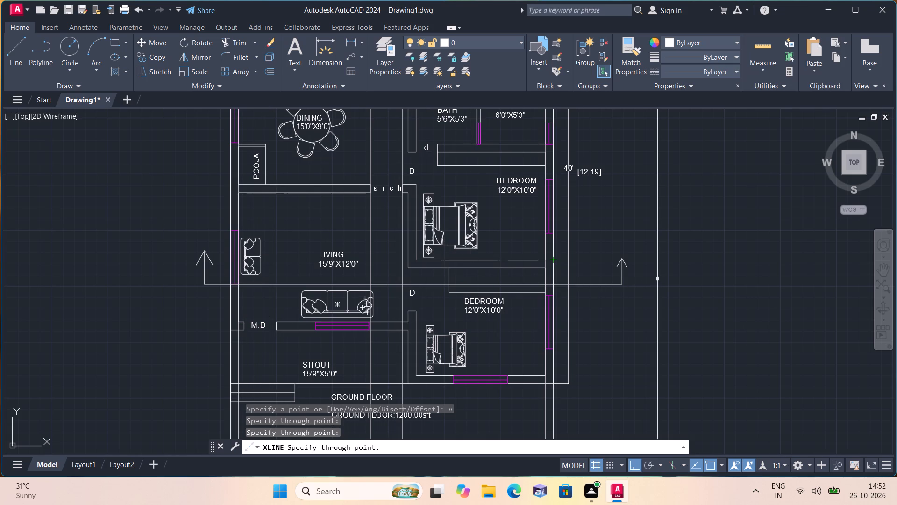
key(Escape)
Examine the copied plan's construction lines, especially around the section line and the wall between living room and bedrooms.
scroll(651, 276, down, 1)
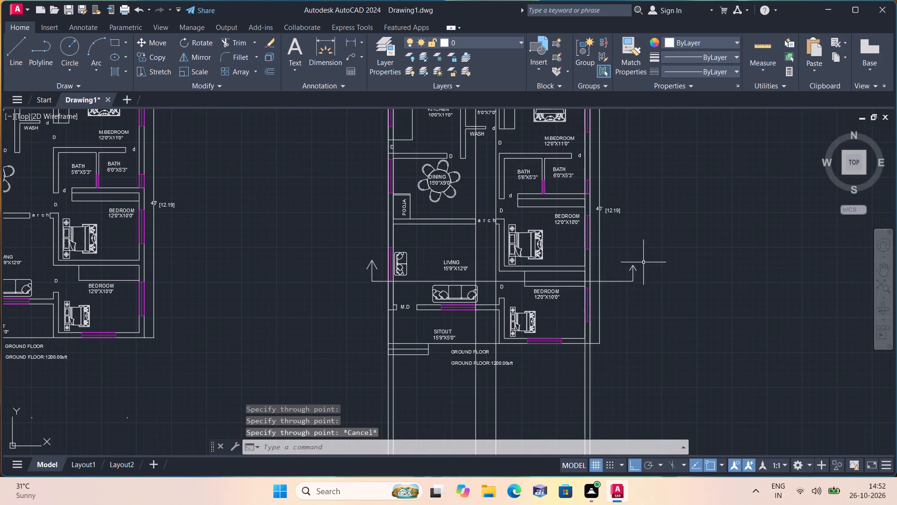
middle_drag(633, 250, 616, 255)
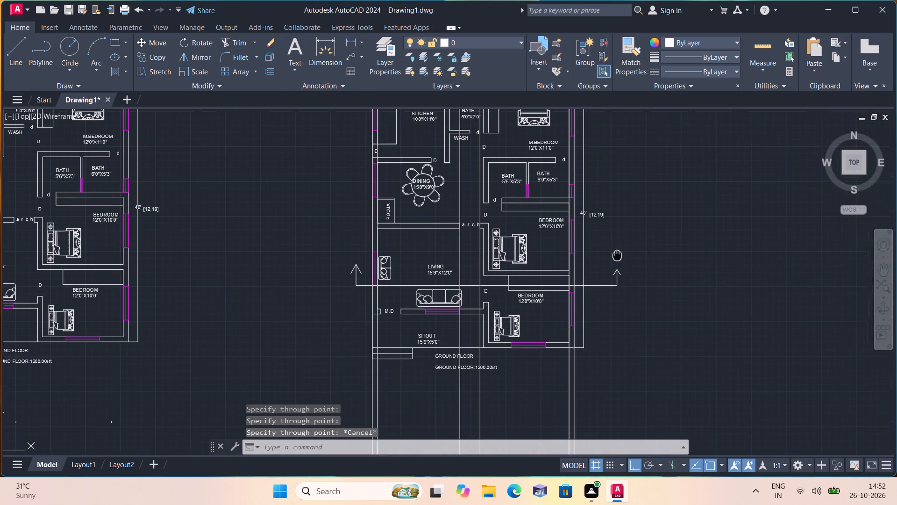
middle_drag(616, 255, 599, 266)
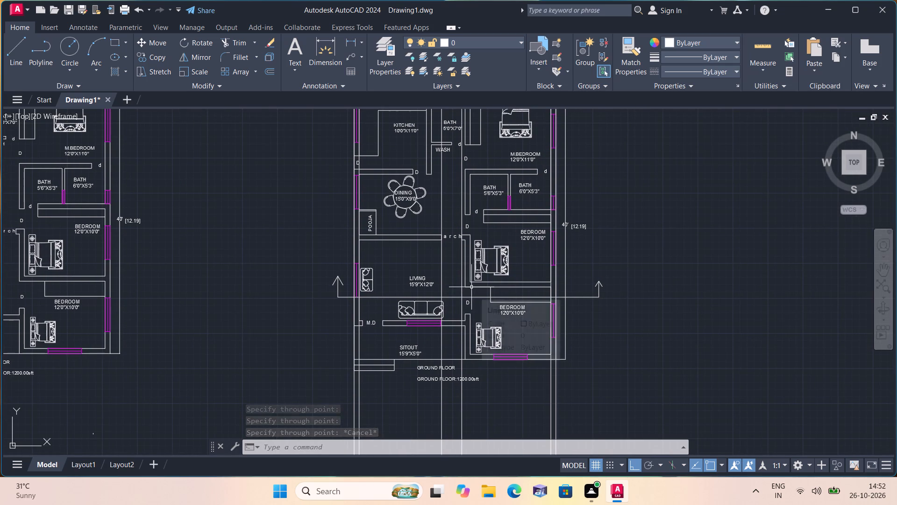
scroll(471, 287, up, 1)
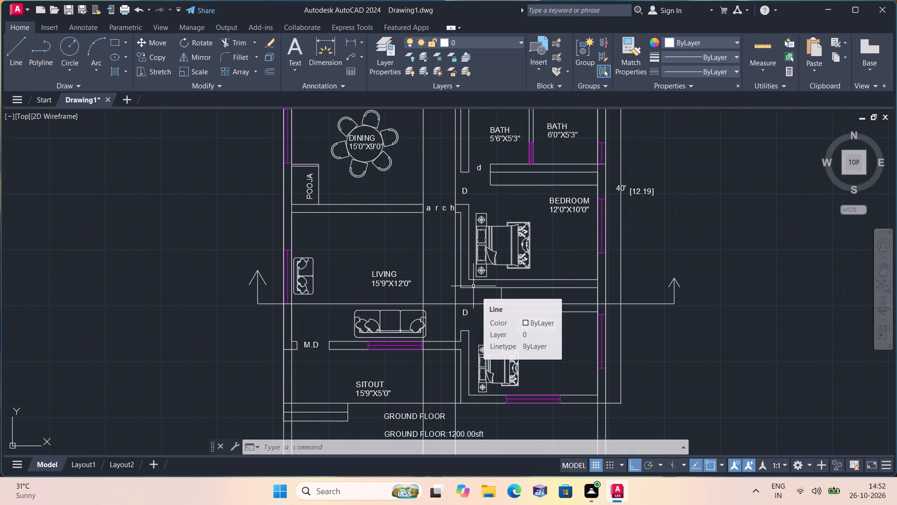
scroll(429, 284, down, 1)
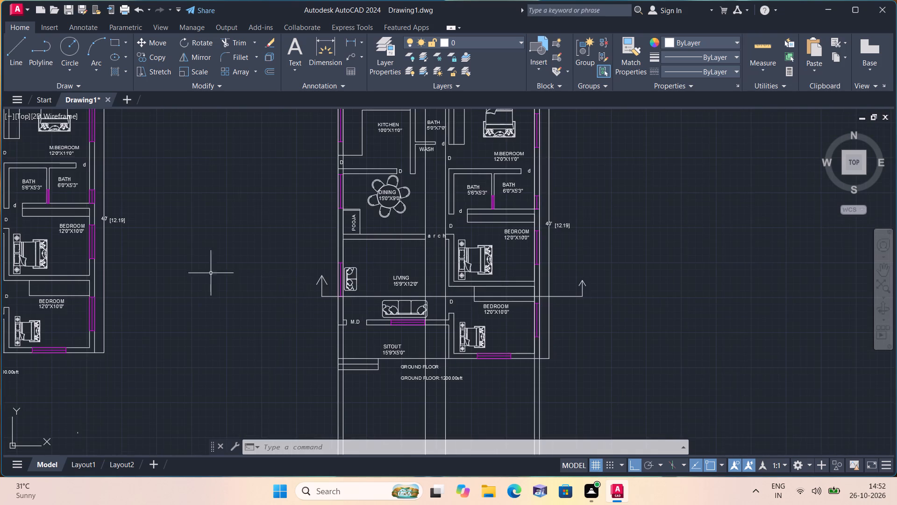
scroll(145, 271, down, 1)
middle_drag(145, 271, 364, 361)
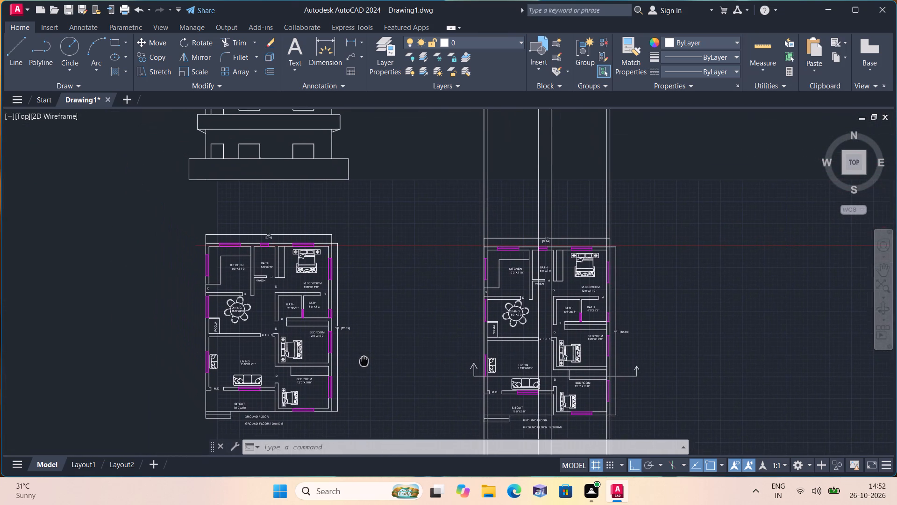
middle_drag(364, 361, 296, 360)
scroll(515, 353, up, 2)
middle_drag(559, 365, 512, 304)
scroll(396, 341, up, 1)
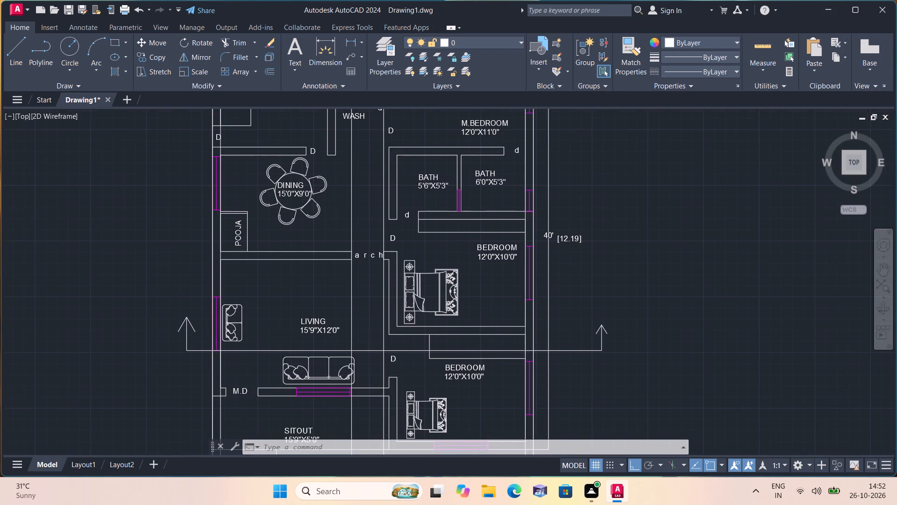
scroll(379, 336, up, 1)
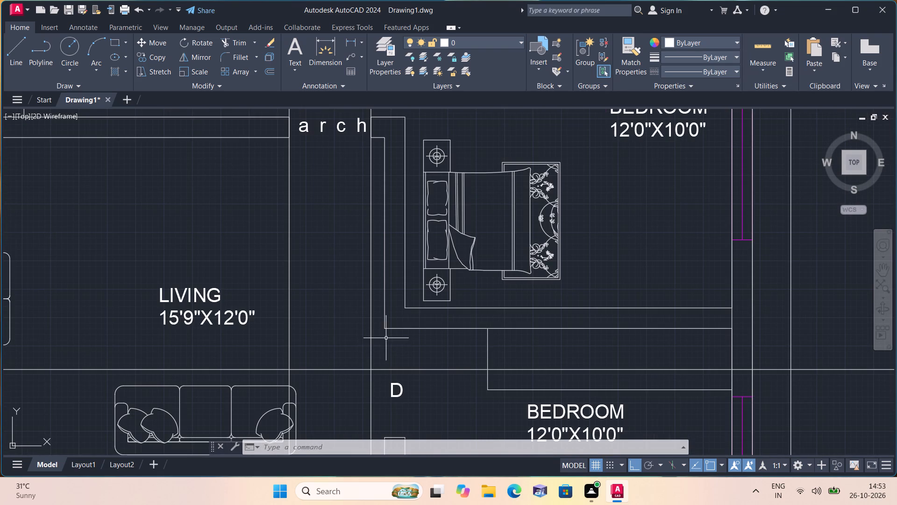
scroll(383, 328, down, 1)
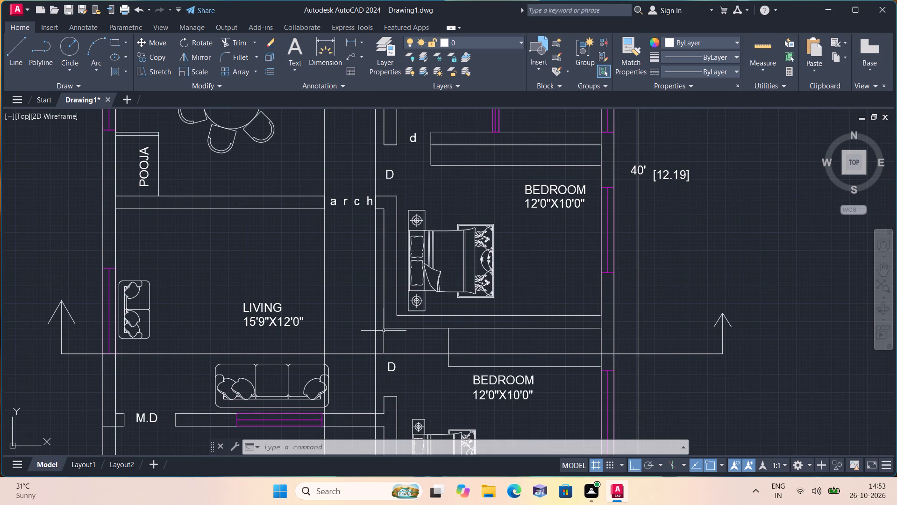
scroll(384, 331, down, 1)
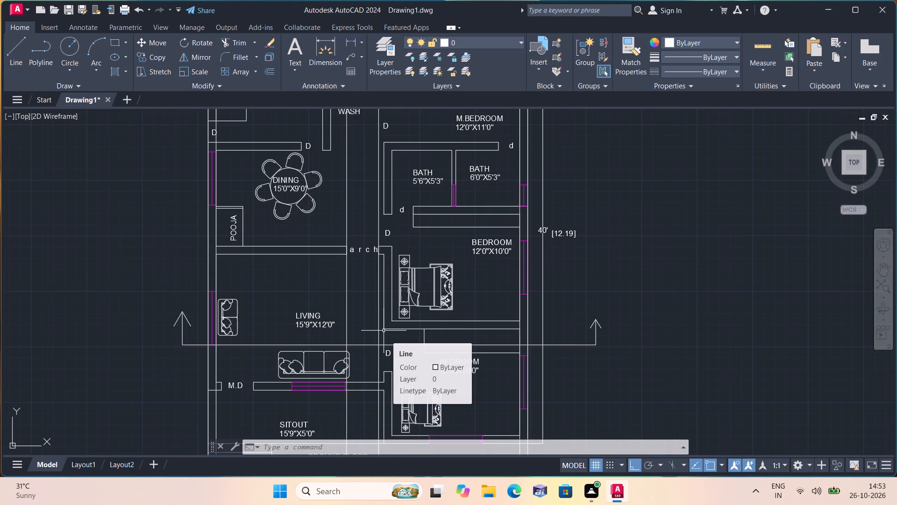
scroll(384, 331, down, 1)
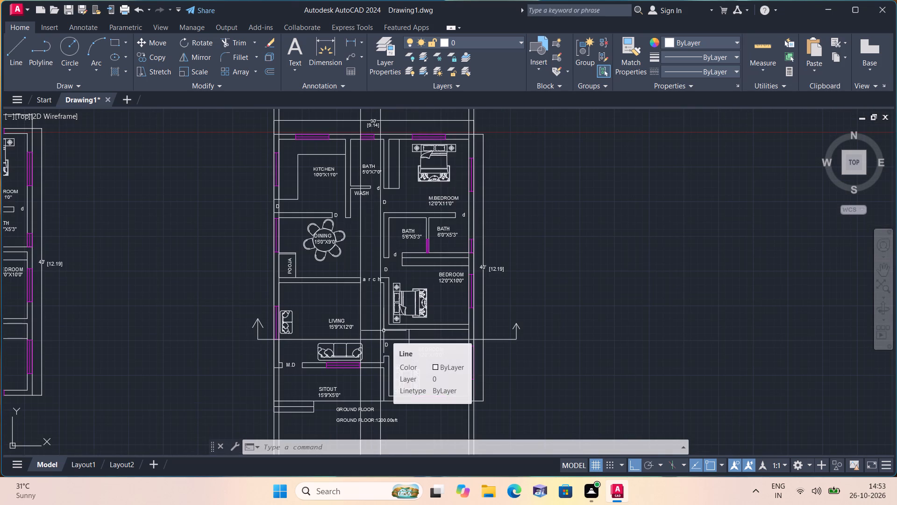
Draw a horizontal construction line across the vertical ones, in the space just above the copied plan and below the elevation.
scroll(491, 310, down, 1)
middle_drag(519, 222, 517, 224)
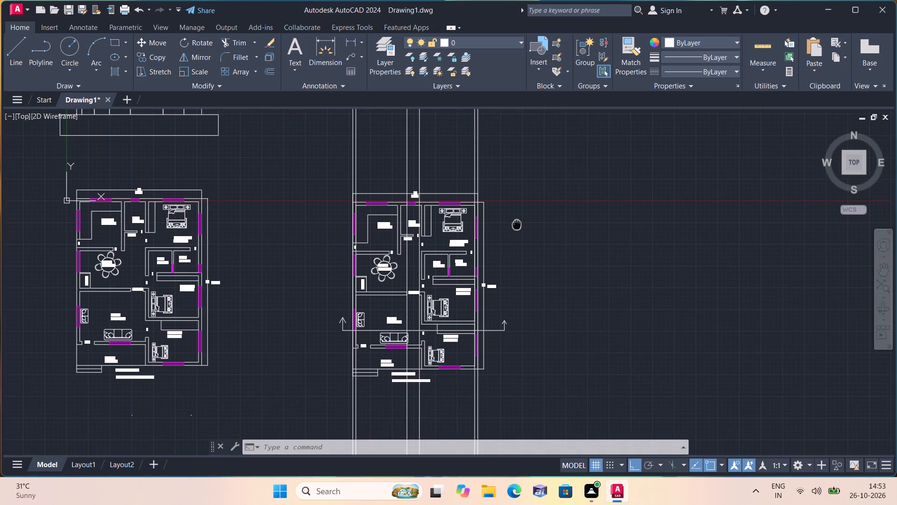
middle_drag(517, 224, 534, 310)
text(xl h)
key(space)
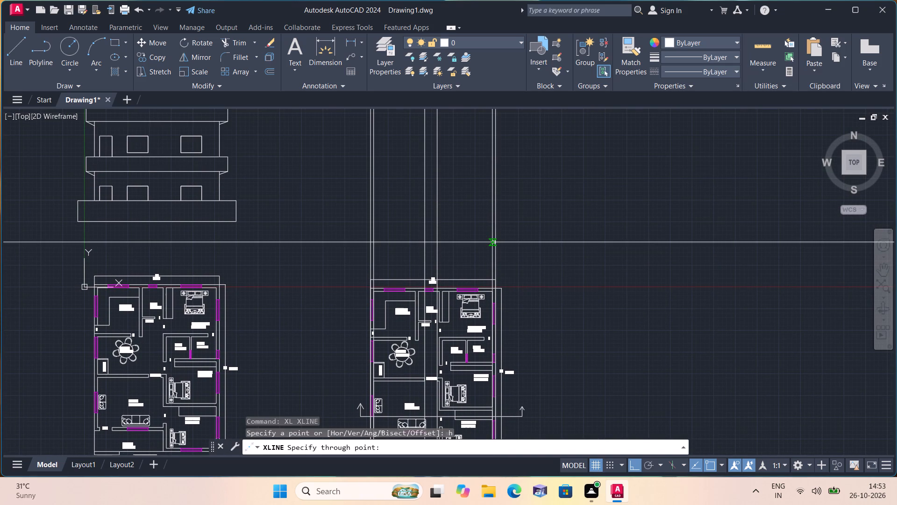
click(494, 242)
key(space)
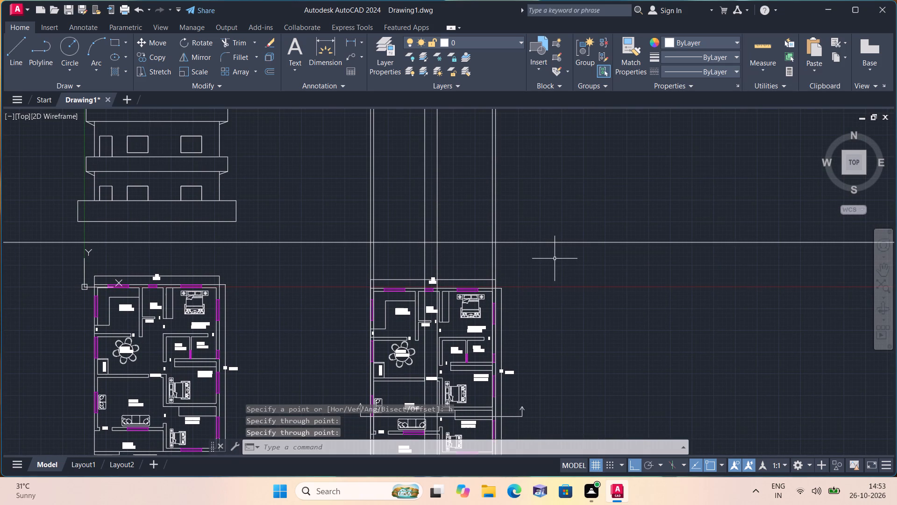
Trim the horizontal construction line's outer ends and the vertical lines' segments between it and the copied plan.
text(trim)
key(space)
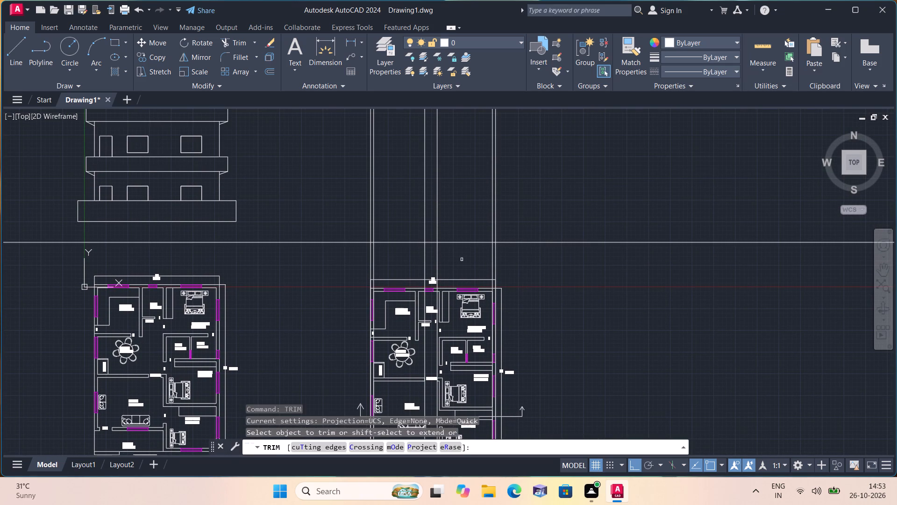
click(319, 242)
drag(319, 251, 395, 255)
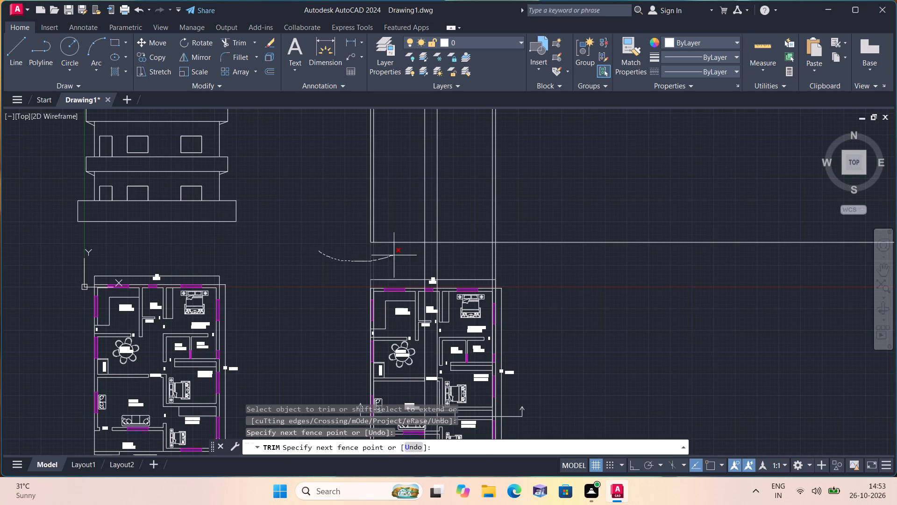
drag(395, 255, 557, 231)
key(space)
Erase the six leftover vertical construction lines running down through and below the copied plan.
middle_drag(577, 259, 525, 137)
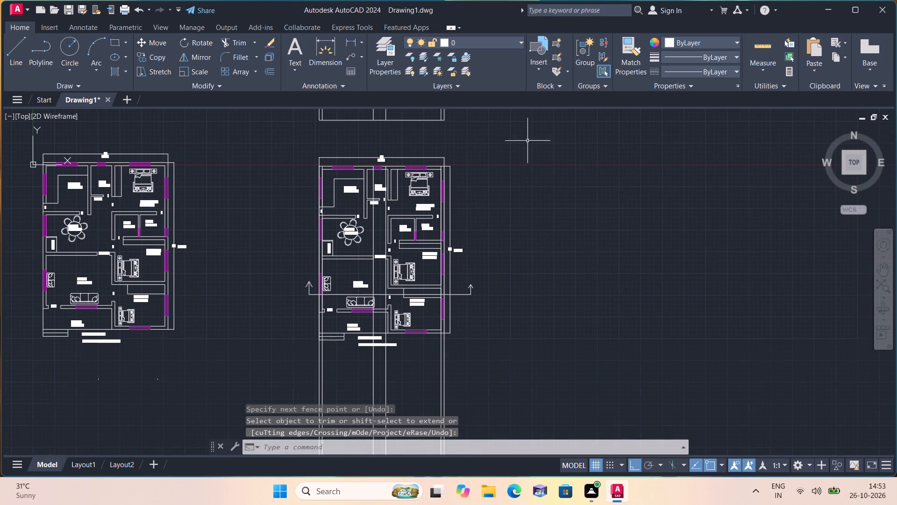
drag(546, 384, 536, 384)
click(279, 390)
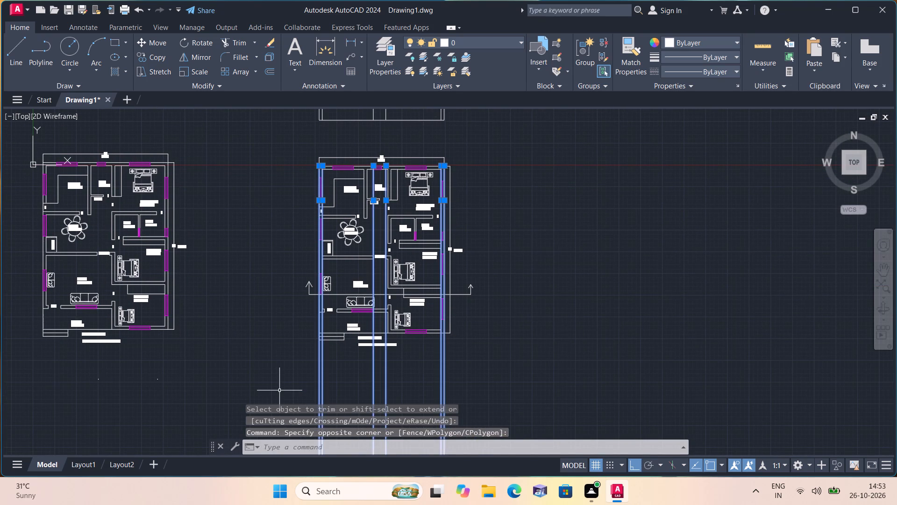
key(Delete)
Offset the section's horizontal base line upward by 1'6".
scroll(352, 173, down, 1)
middle_drag(342, 182, 350, 305)
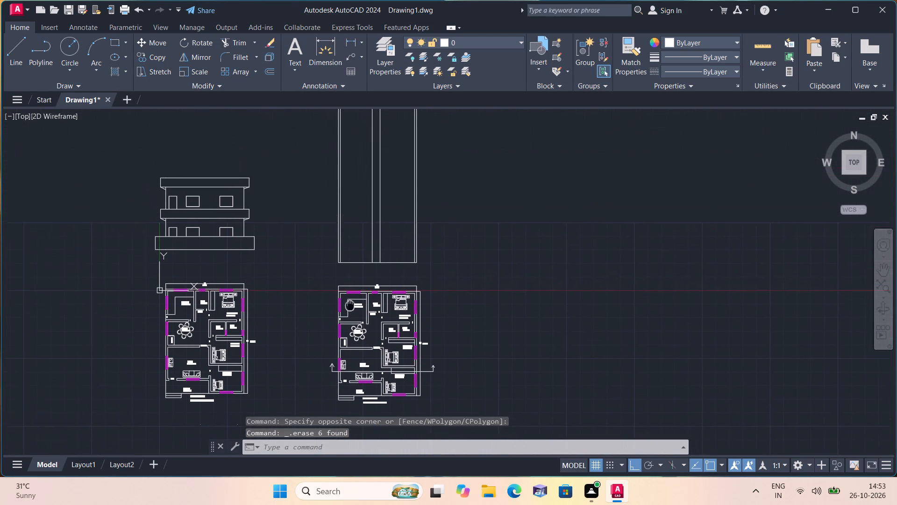
middle_drag(350, 305, 351, 310)
middle_drag(375, 255, 388, 309)
text(off 1'6")
key(space)
scroll(400, 309, up, 1)
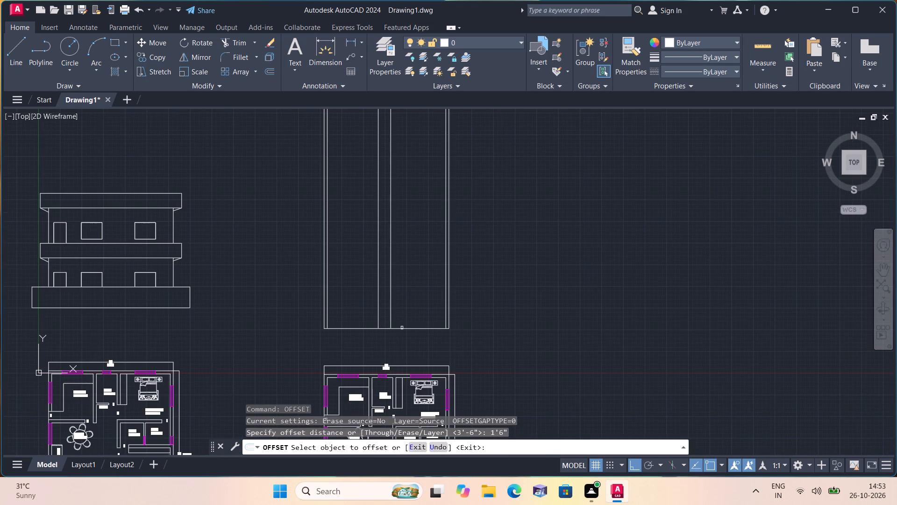
click(403, 328)
click(400, 308)
key(space)
Offset the line above the section's base line upward by 3'.
key(space)
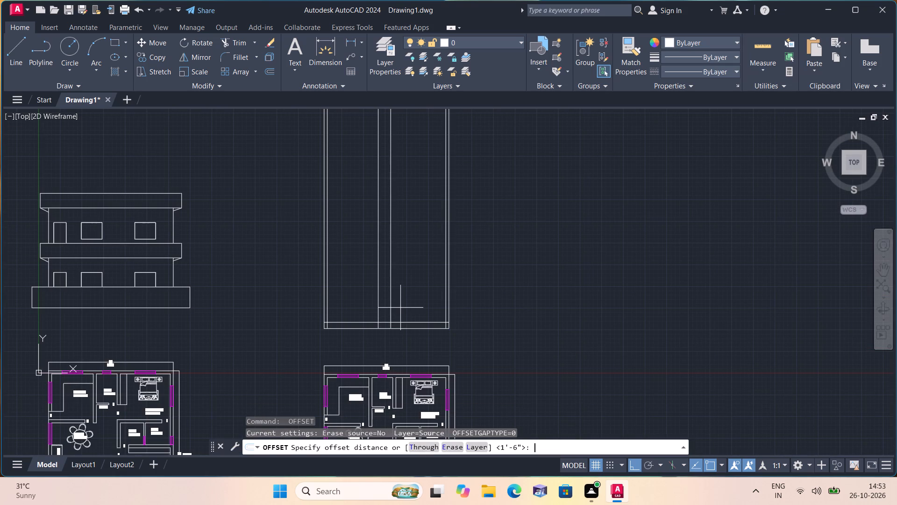
text(3')
key(space)
click(416, 324)
click(413, 299)
key(space)
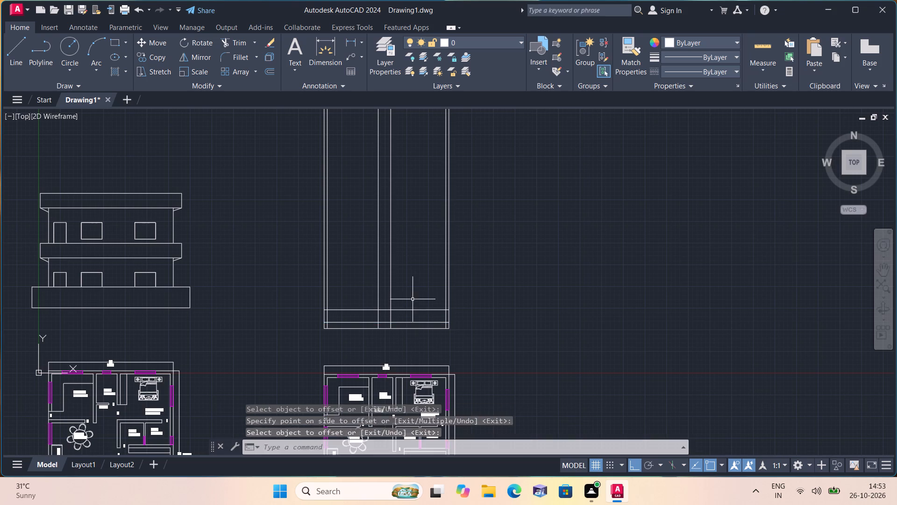
Offset the section's topmost horizontal line upward by 4'.
key(space)
text(4')
key(space)
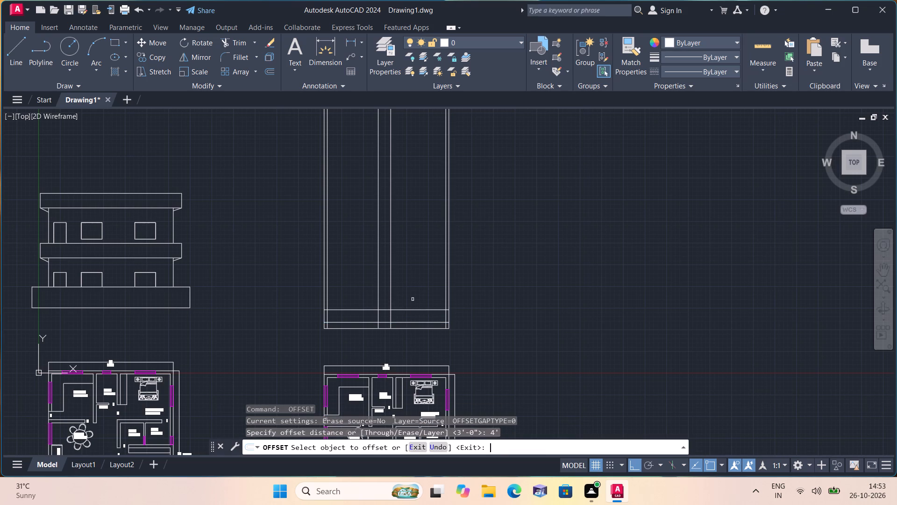
click(414, 310)
click(413, 276)
key(space)
Offset the section's topmost horizontal line upward by 3'.
key(space)
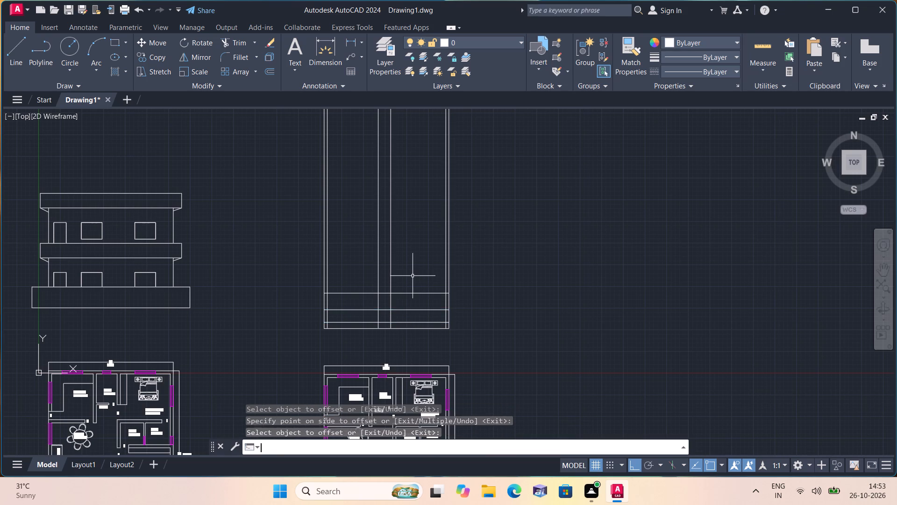
text(3')
key(space)
click(416, 295)
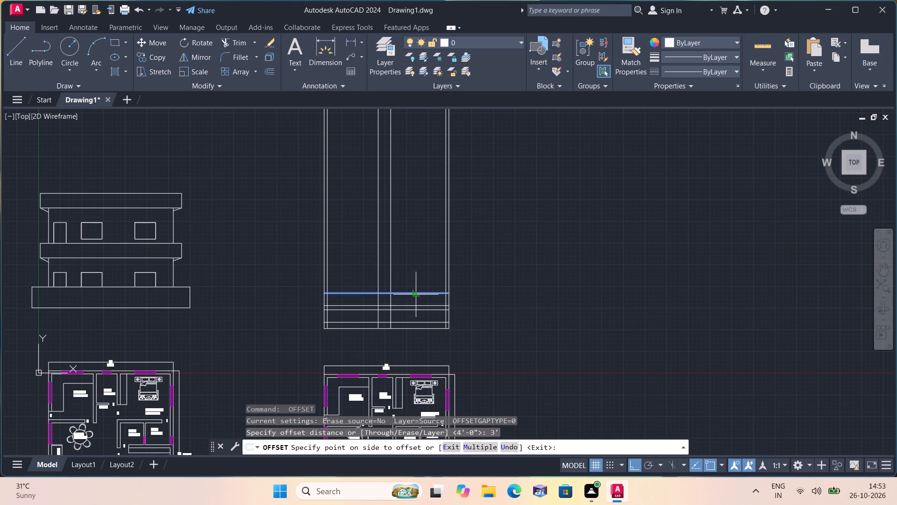
click(412, 266)
key(space)
Offset the section's topmost horizontal line upward by 6".
key(space)
text(6")
key(space)
click(423, 281)
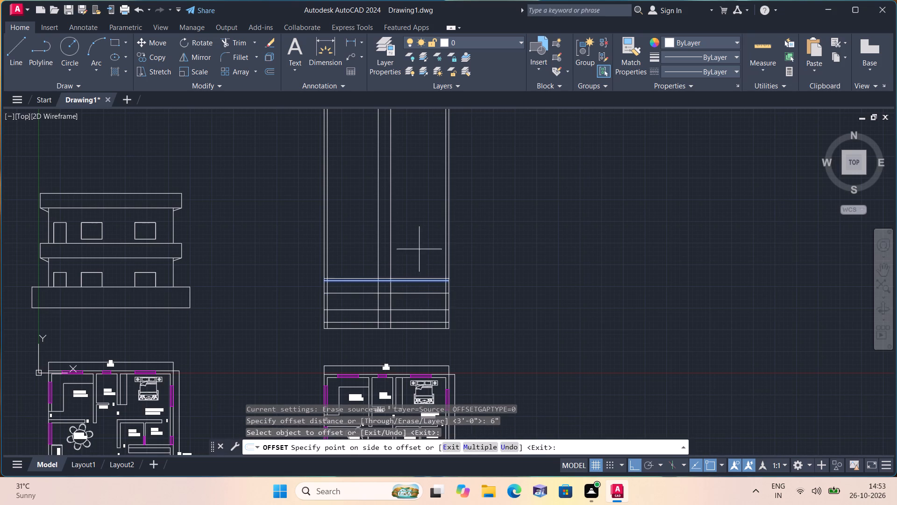
click(419, 249)
key(space)
Offset the upper of the two lines spaced 6" apart upward by 3'6".
key(space)
text(1)
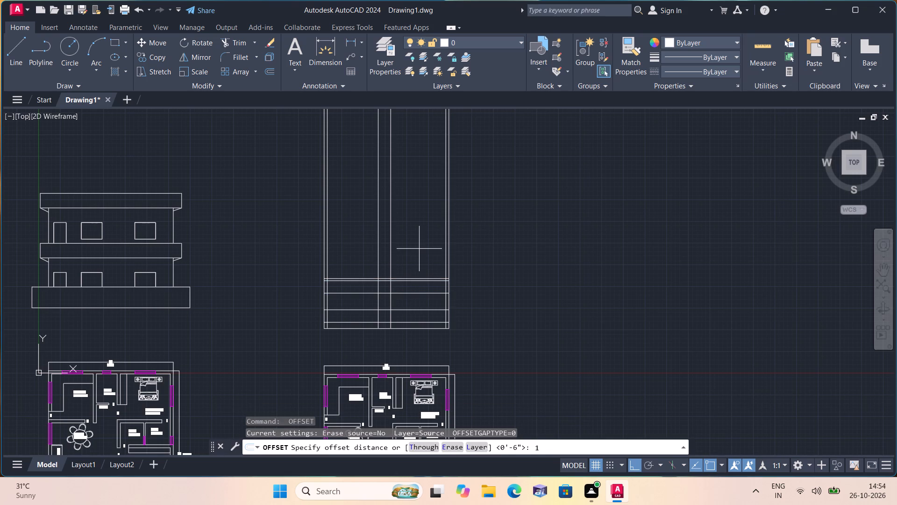
key(BackSpace)
text(3'6")
key(space)
scroll(418, 274, up, 2)
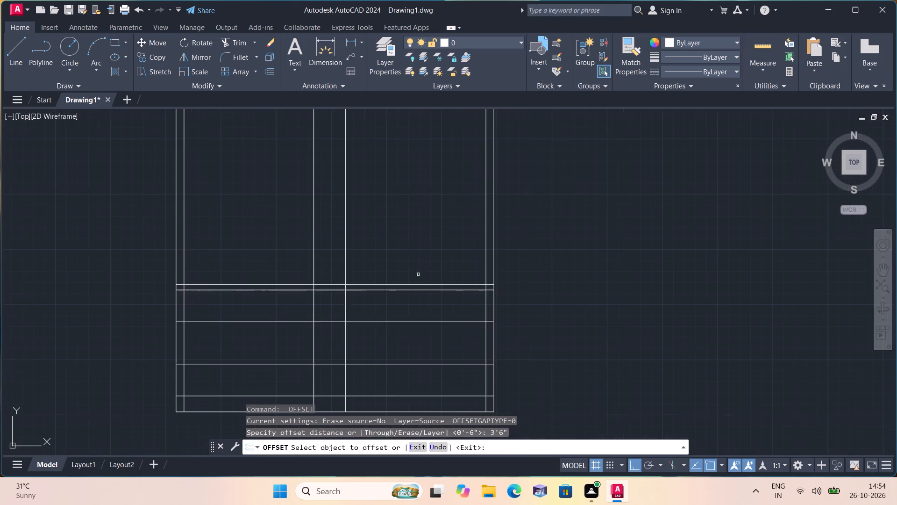
click(421, 283)
click(413, 234)
key(space)
Trim off all vertical lines extending above the section's topmost horizontal line.
scroll(409, 220, down, 1)
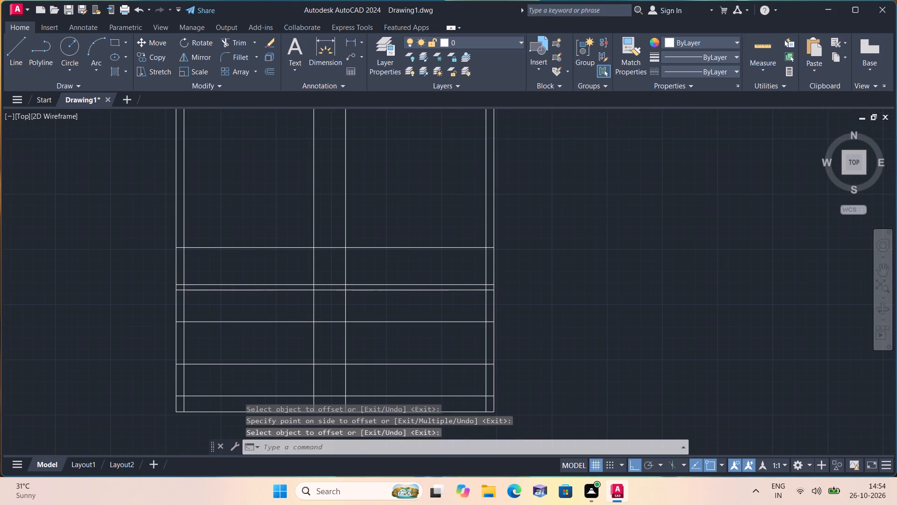
text(trim)
key(space)
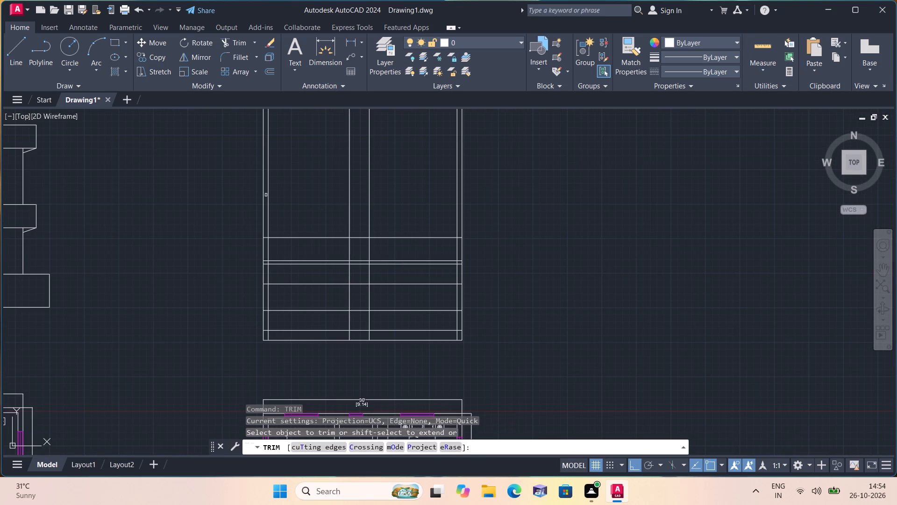
drag(233, 196, 475, 199)
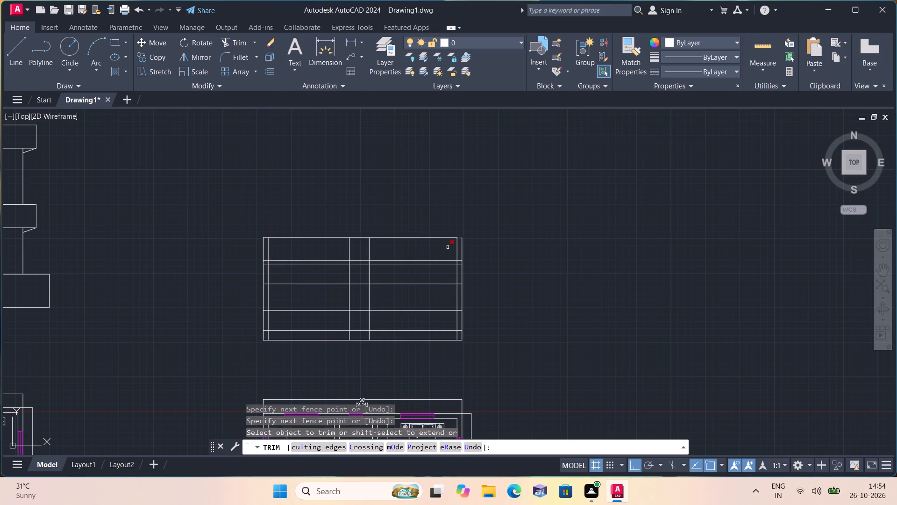
Examine the section's line framework against the copied plan, its section line and the front elevation.
middle_drag(537, 289, 493, 170)
scroll(533, 283, down, 1)
scroll(493, 170, down, 1)
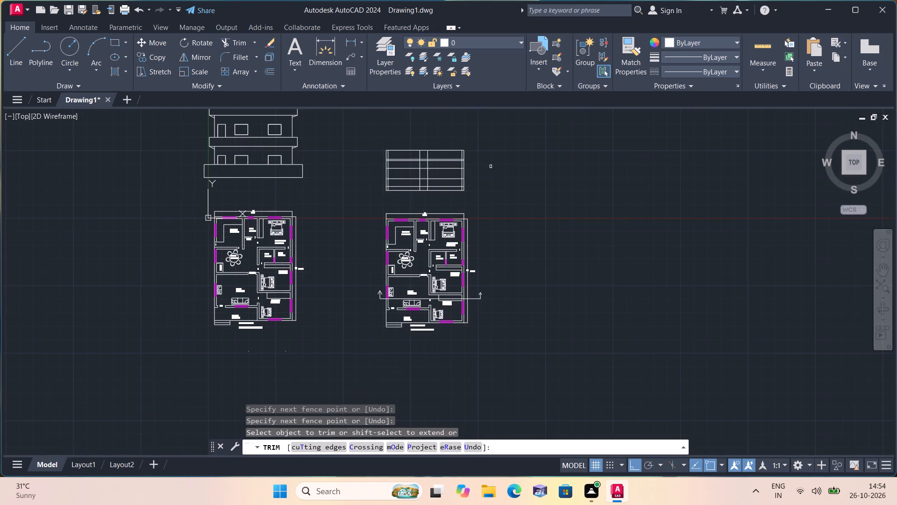
middle_drag(484, 156, 504, 216)
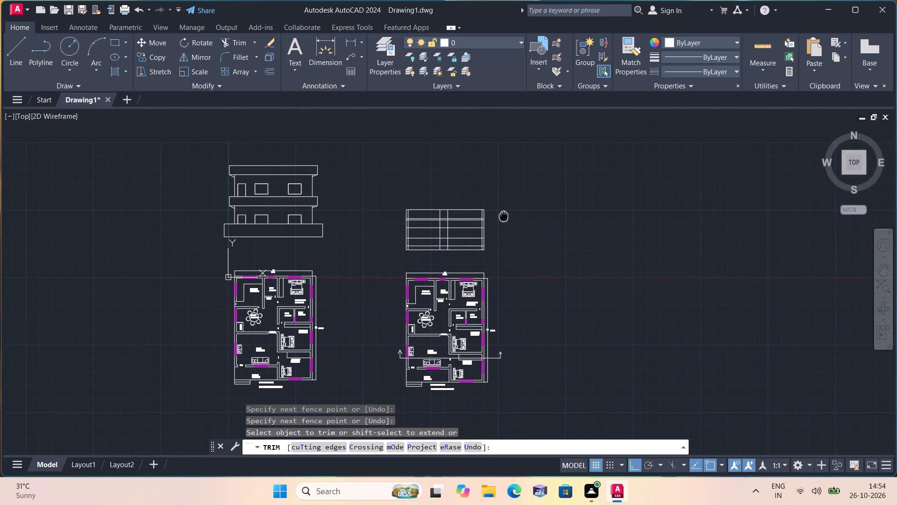
middle_drag(504, 216, 505, 216)
scroll(507, 244, up, 2)
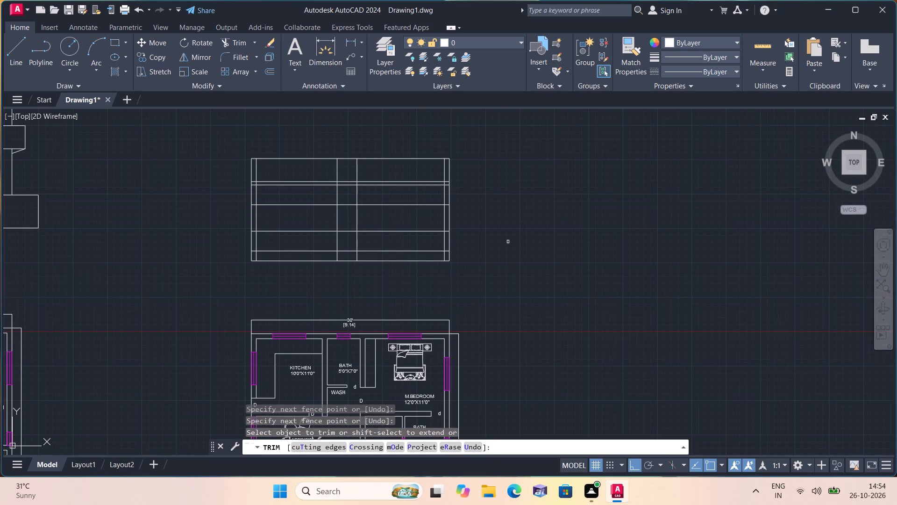
middle_drag(503, 233, 506, 139)
scroll(506, 138, down, 1)
middle_drag(496, 179, 496, 185)
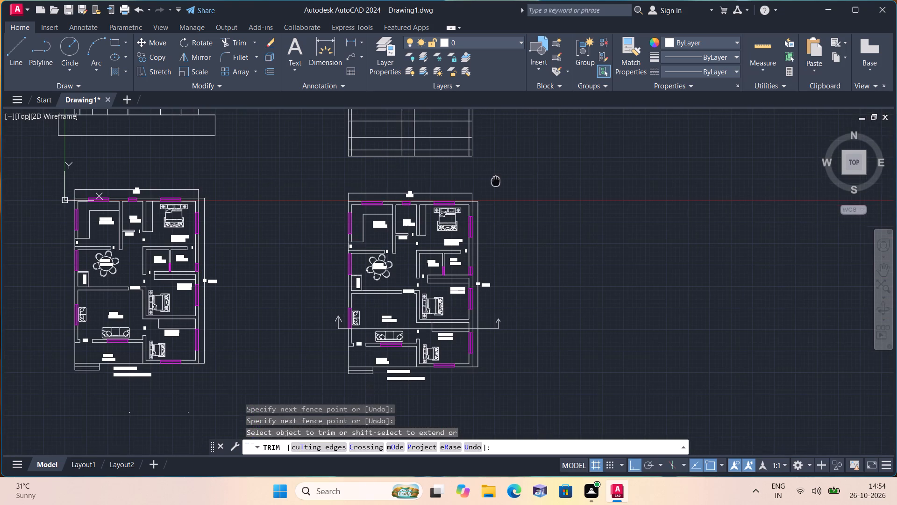
middle_drag(496, 185, 511, 230)
scroll(407, 171, up, 1)
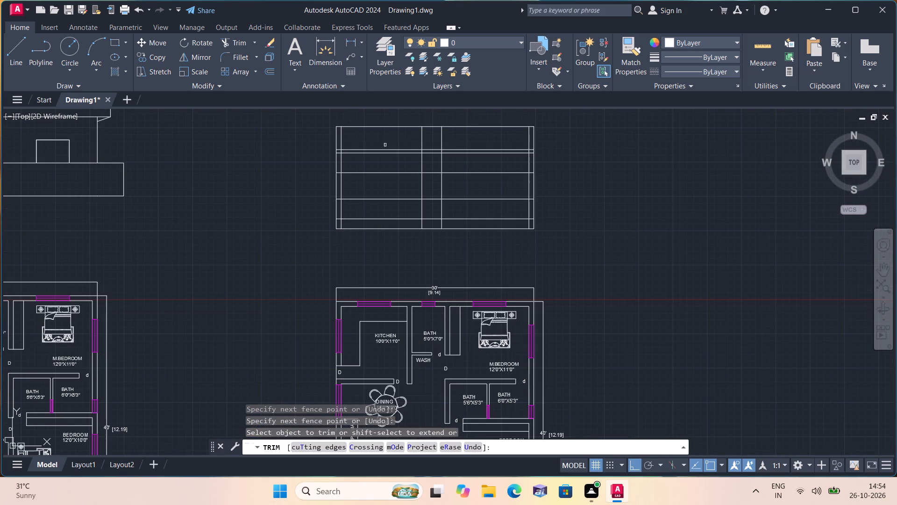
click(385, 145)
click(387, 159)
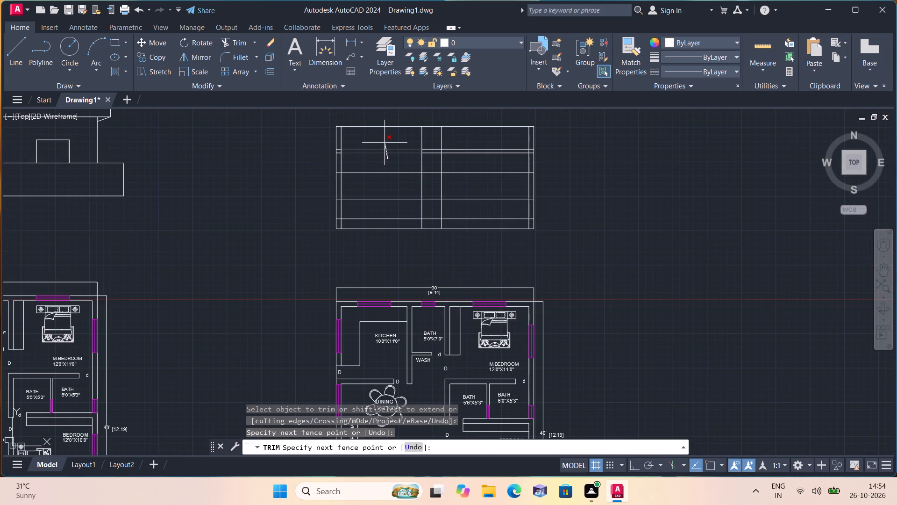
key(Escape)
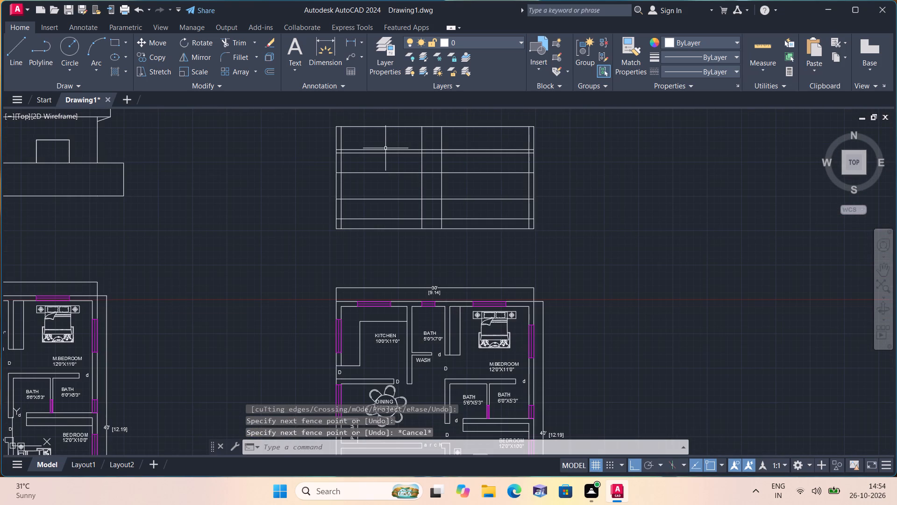
Examine where the copied plan's section line crosses walls and rooms relative to the section framework above.
middle_drag(531, 252, 505, 182)
scroll(505, 182, down, 1)
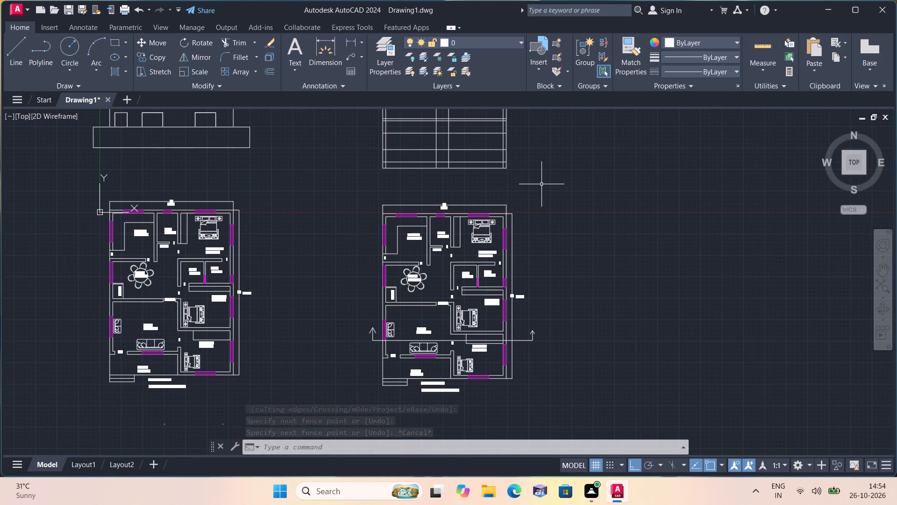
middle_drag(541, 185, 549, 250)
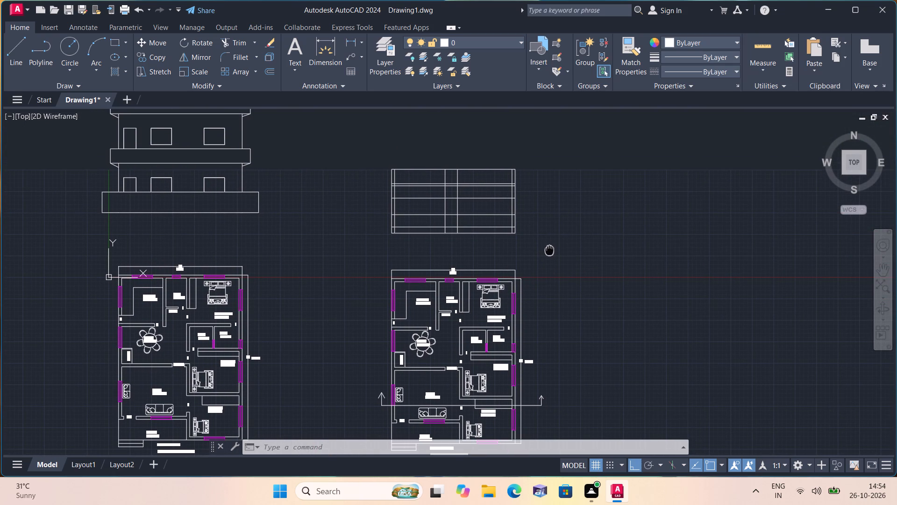
middle_drag(549, 250, 530, 219)
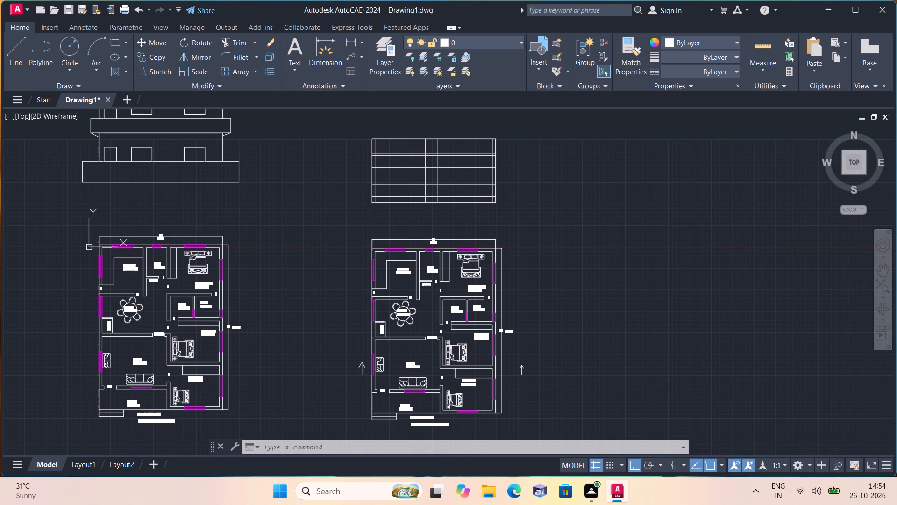
scroll(530, 214, up, 1)
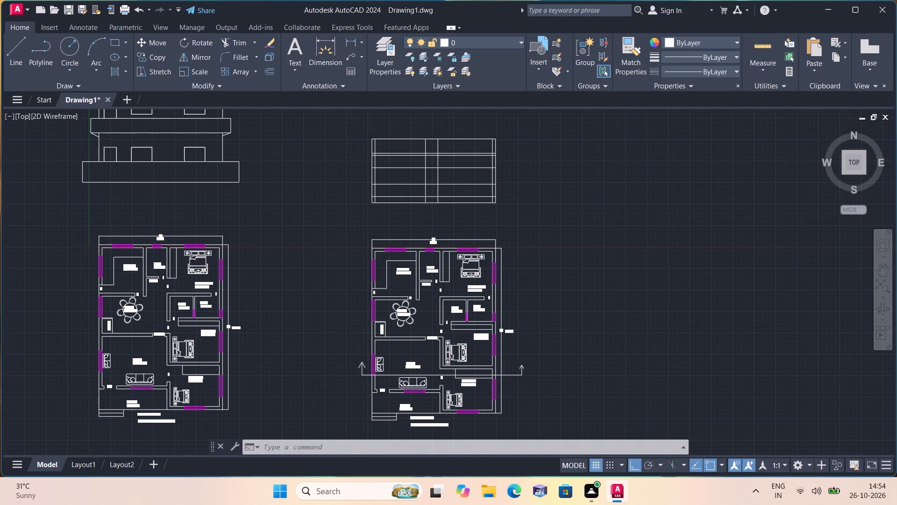
scroll(530, 214, down, 1)
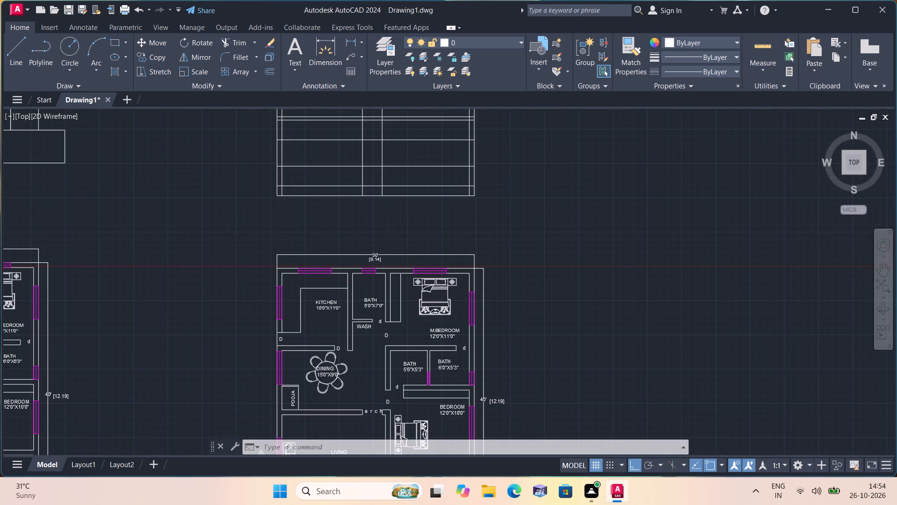
middle_drag(536, 225, 546, 241)
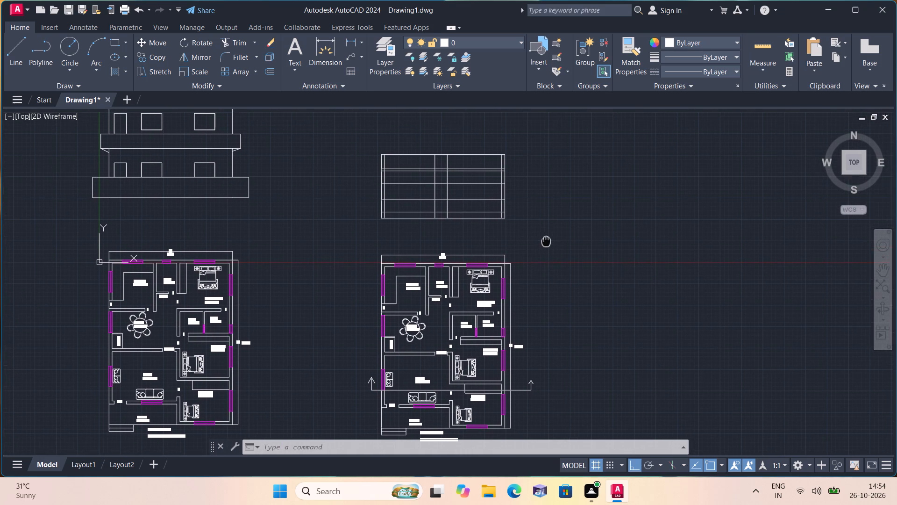
middle_drag(546, 241, 547, 241)
middle_drag(551, 251, 543, 199)
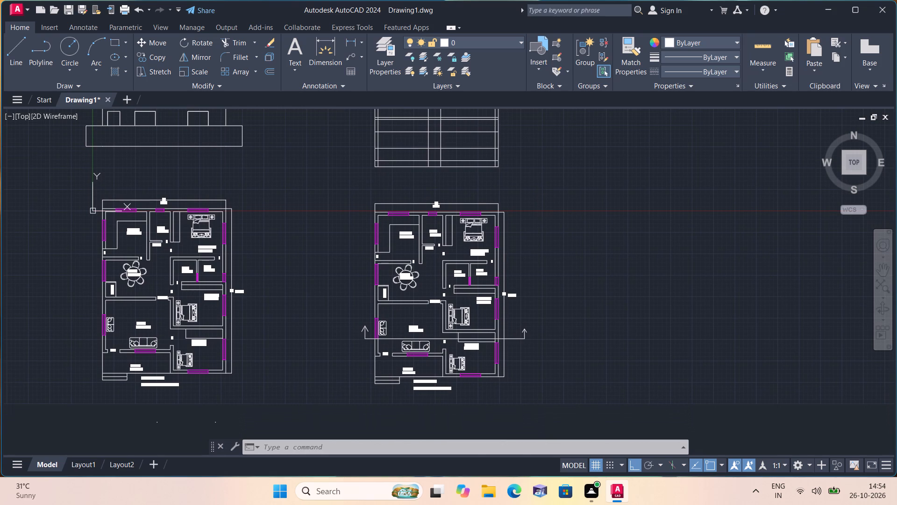
middle_drag(529, 181, 530, 189)
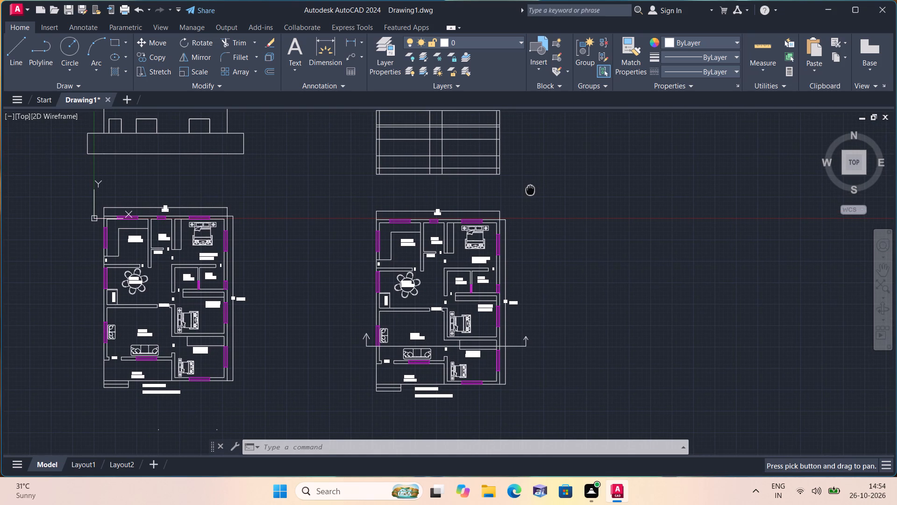
scroll(530, 189, up, 1)
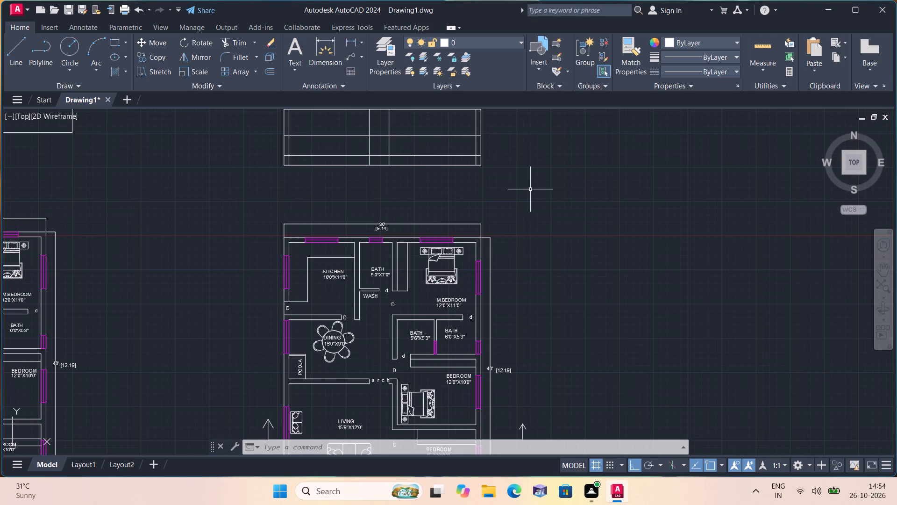
scroll(519, 225, down, 1)
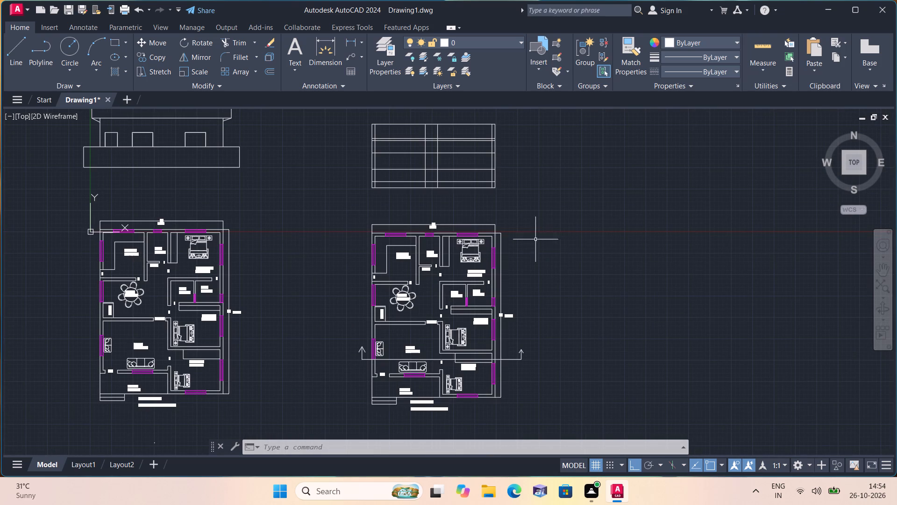
Trim the inner vertical wall lines out of the section's lowest horizontal band.
scroll(502, 199, up, 1)
scroll(502, 199, down, 1)
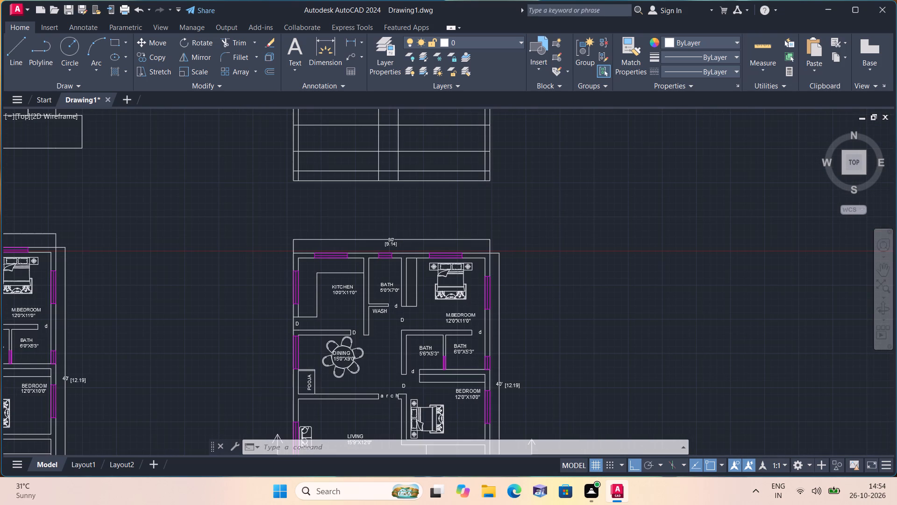
key(space)
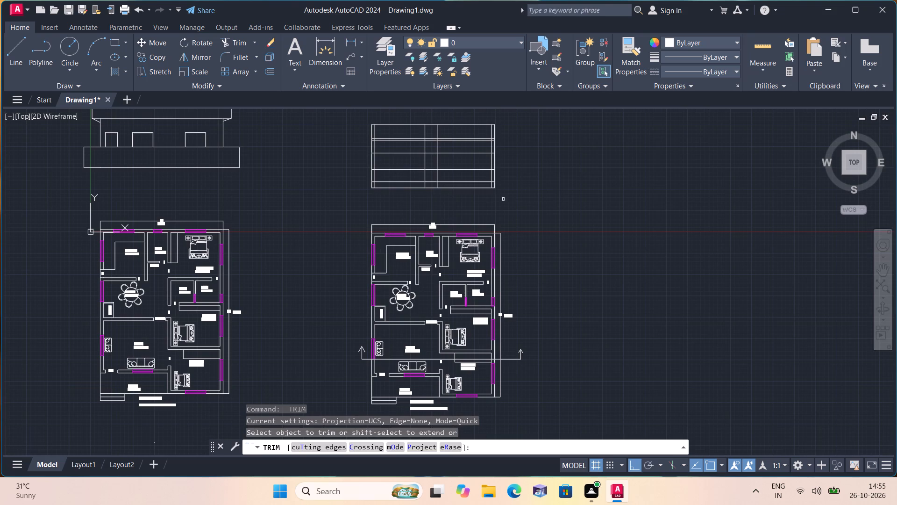
scroll(368, 185, up, 2)
click(381, 186)
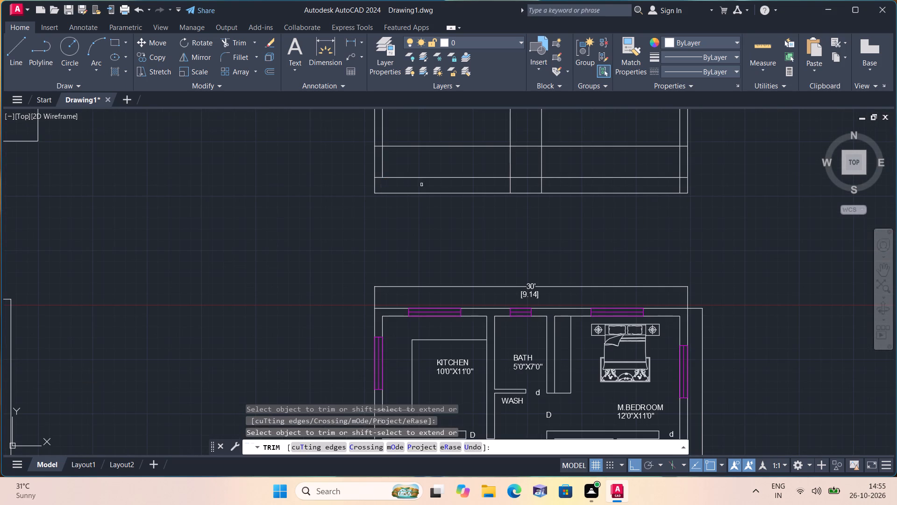
click(484, 184)
click(496, 186)
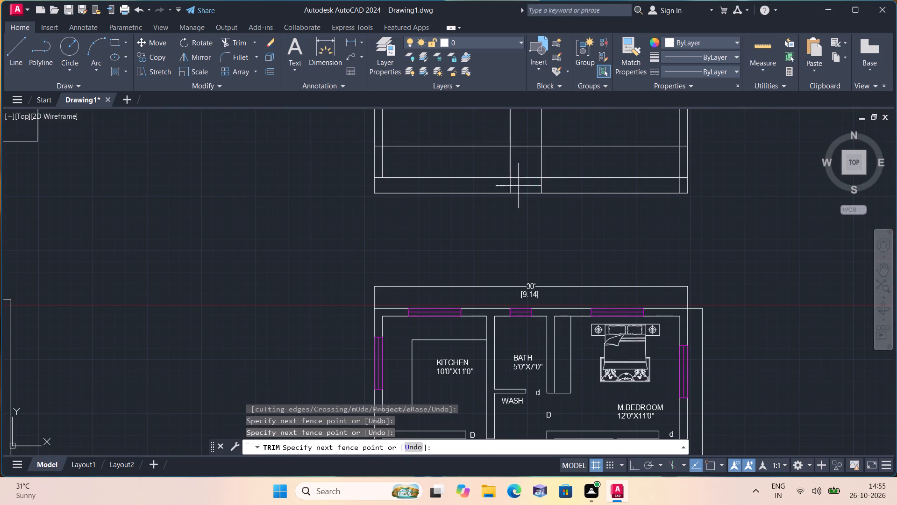
click(681, 187)
Examine the copied plan around its section line through the living room and bedroom against the section framework.
scroll(681, 186, down, 2)
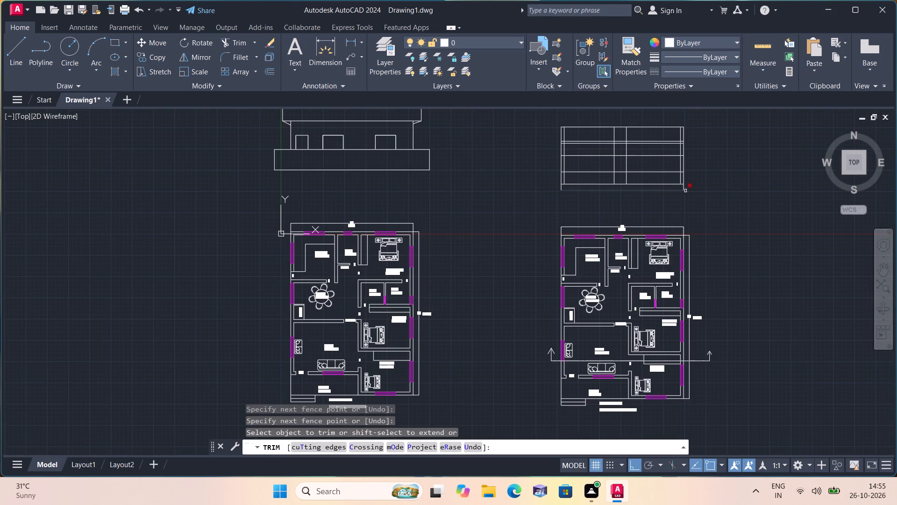
middle_drag(701, 177, 642, 197)
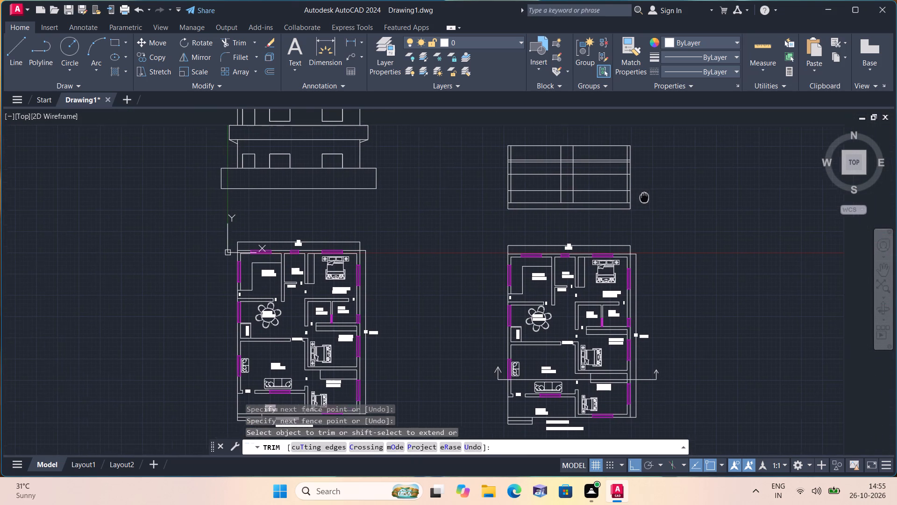
middle_drag(642, 197, 641, 198)
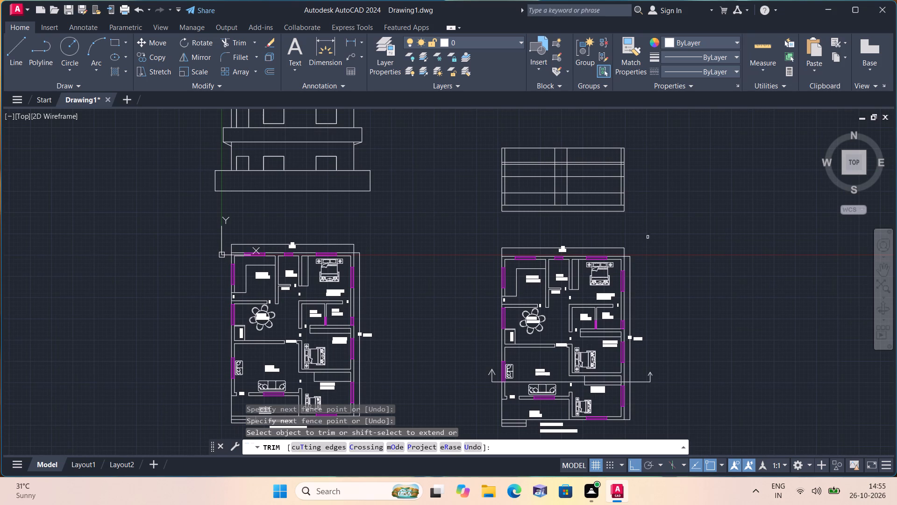
middle_drag(667, 298, 621, 260)
scroll(497, 329, up, 2)
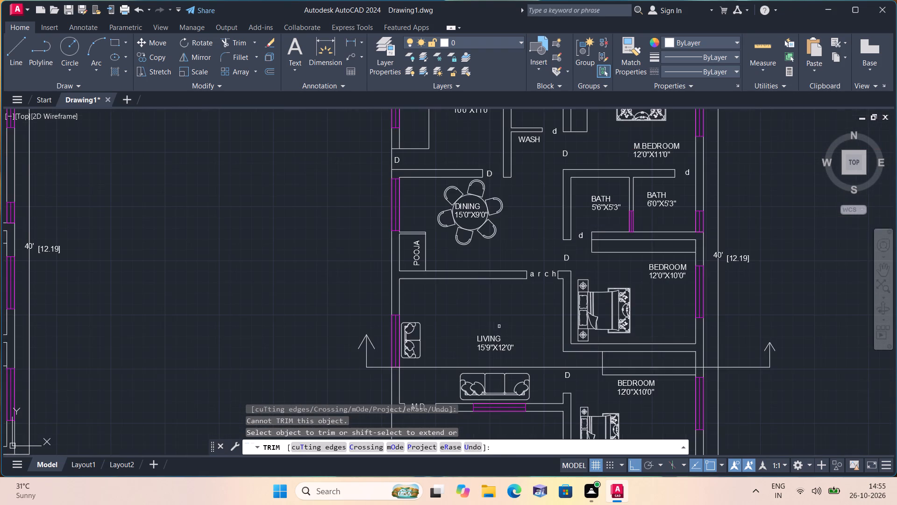
scroll(503, 321, down, 2)
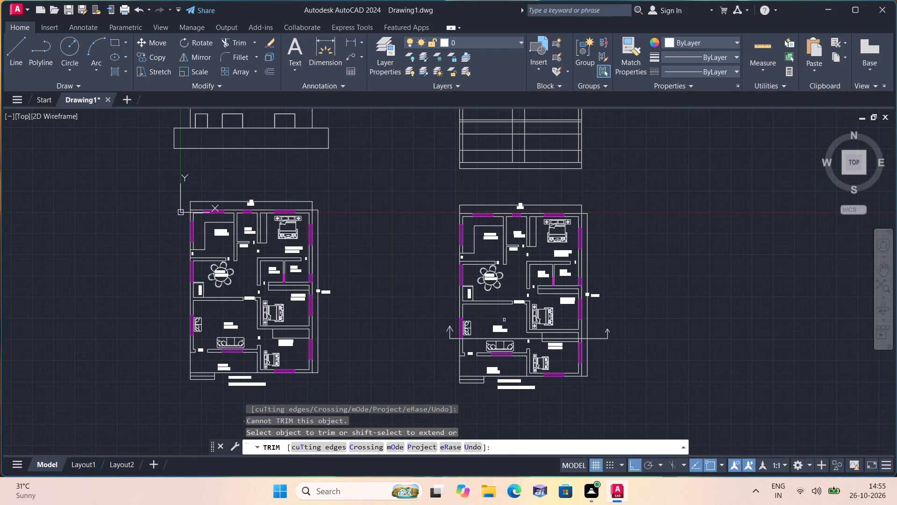
middle_drag(504, 319, 488, 342)
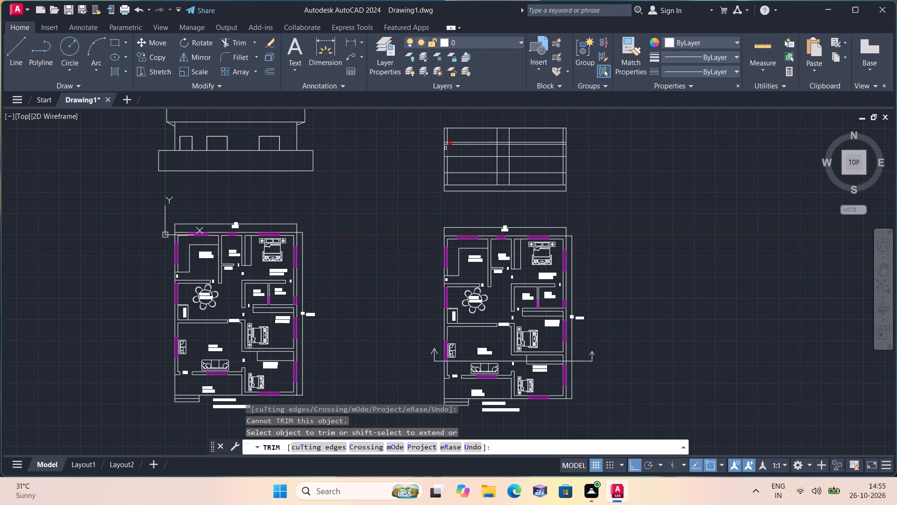
Trim the inner vertical wall lines out of the band between the two horizontal lines spaced 6" apart.
scroll(444, 140, up, 3)
scroll(446, 149, down, 1)
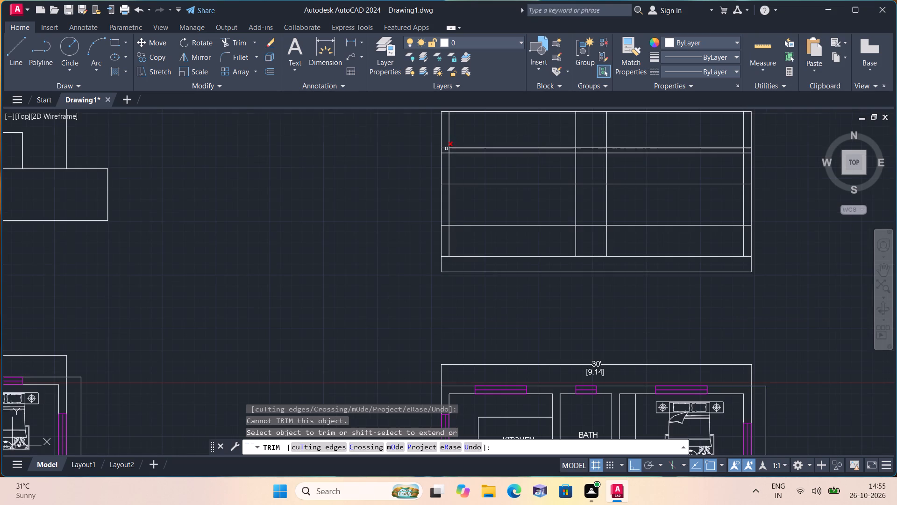
scroll(446, 149, up, 1)
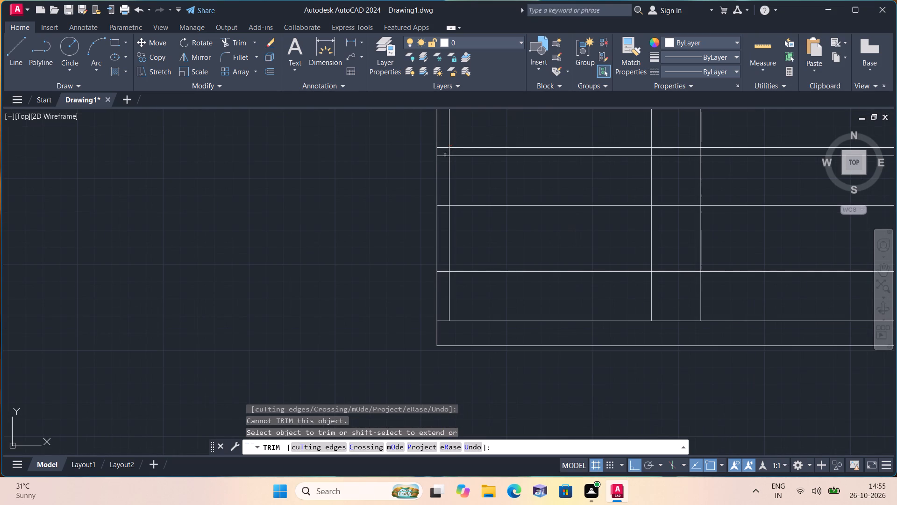
scroll(445, 157, down, 1)
middle_drag(484, 176, 423, 233)
scroll(392, 215, up, 2)
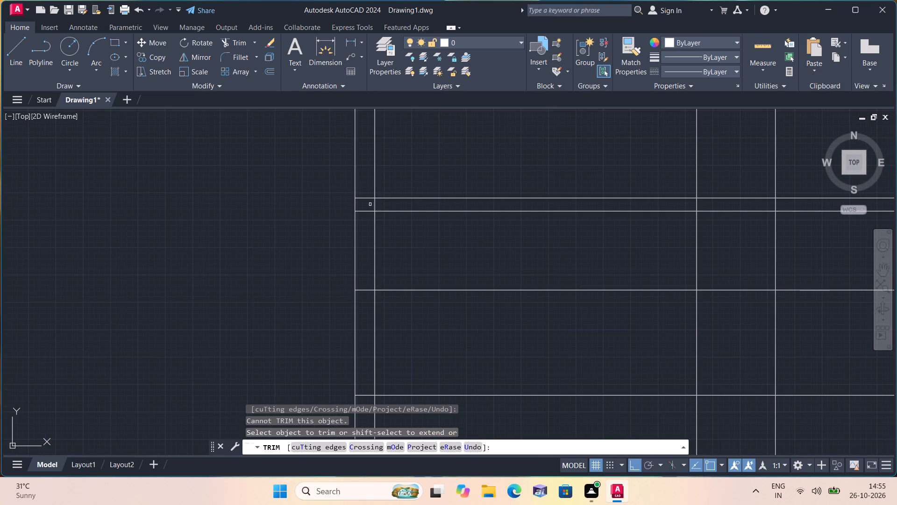
click(370, 204)
middle_drag(455, 206, 307, 227)
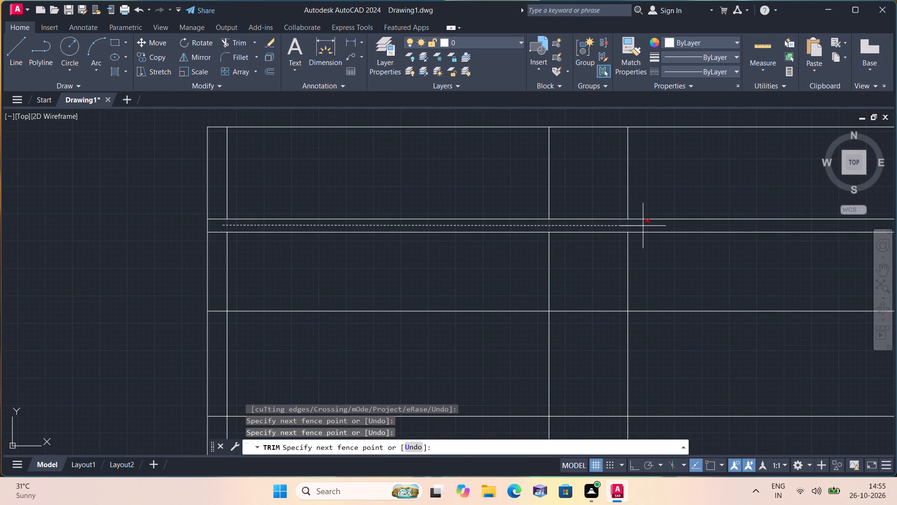
middle_drag(644, 224, 417, 243)
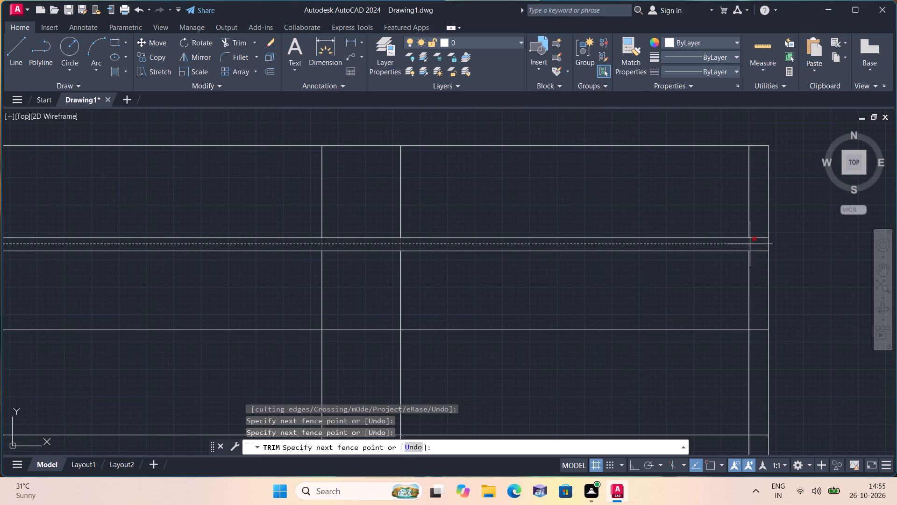
click(752, 244)
scroll(753, 232, down, 2)
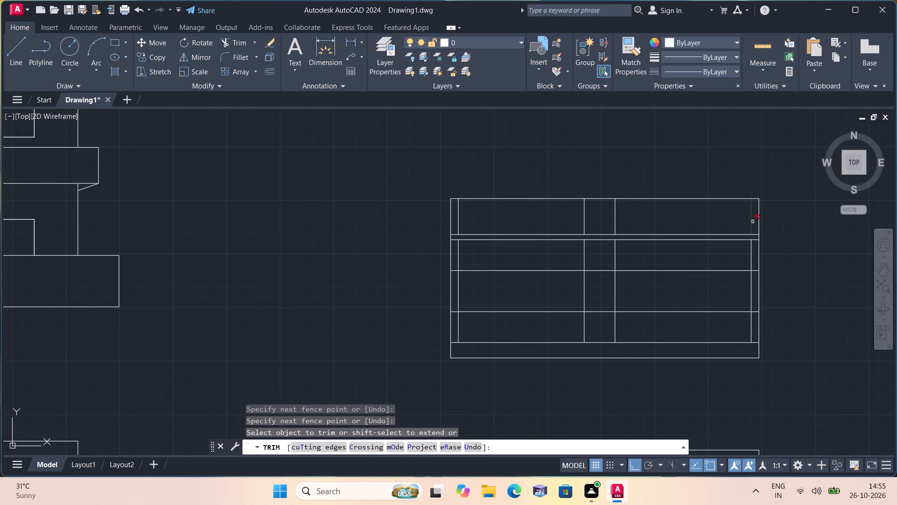
Trim away all inner vertical lines in the section's top band, above the 6" slab.
scroll(752, 222, up, 2)
click(754, 223)
scroll(304, 249, down, 2)
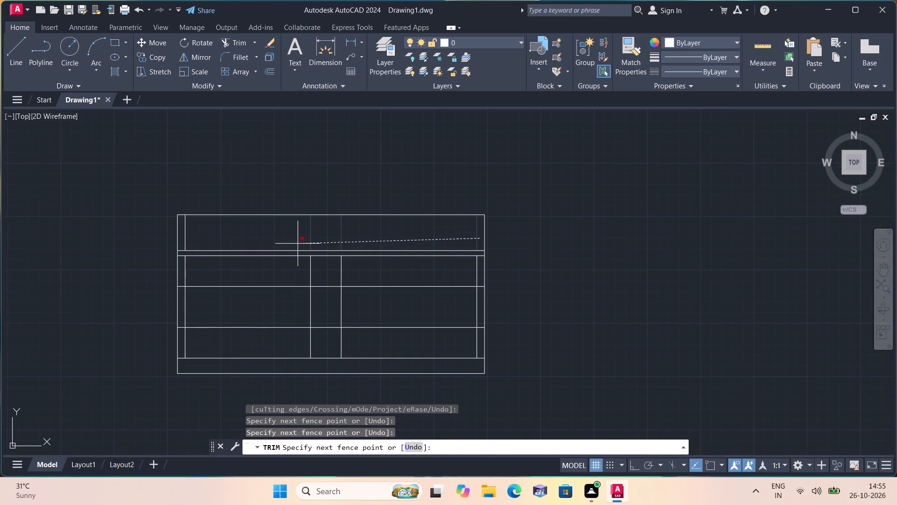
click(182, 238)
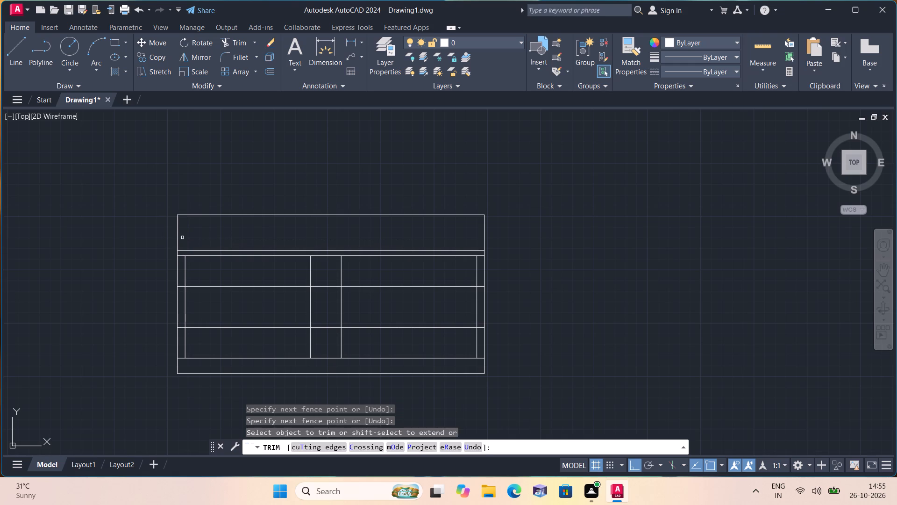
Trim the two intermediate horizontal lines across both room spaces, on either side of the central pair of vertical lines.
middle_drag(230, 241, 267, 188)
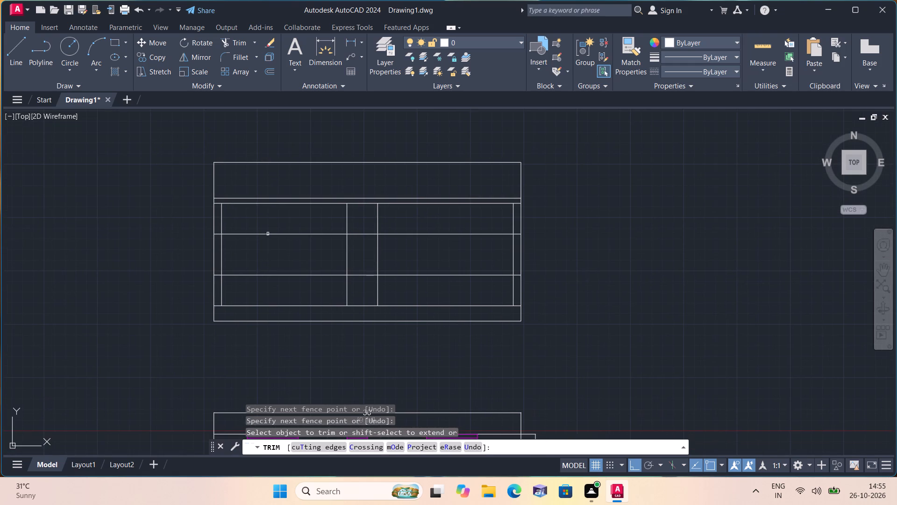
drag(269, 225, 278, 280)
drag(404, 228, 411, 286)
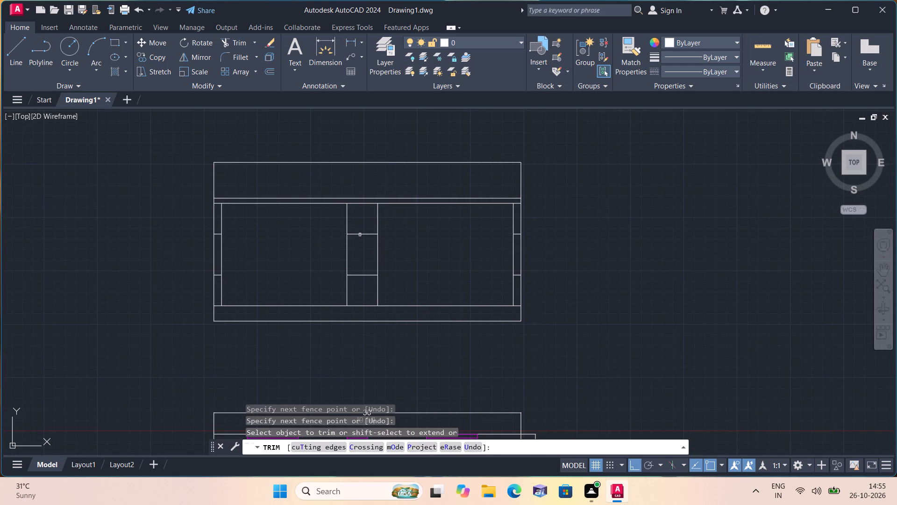
Trim the two short horizontal lines out of the section's right-hand outer wall.
middle_drag(358, 231, 378, 183)
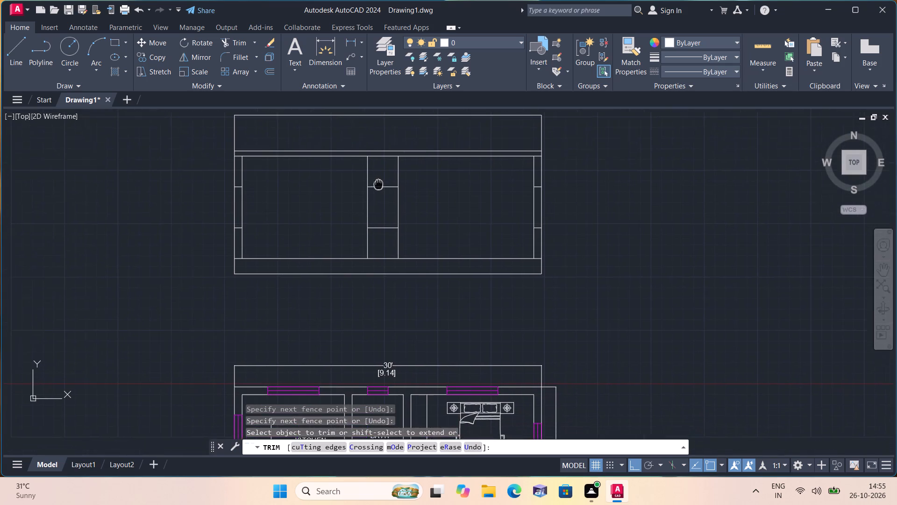
middle_drag(378, 183, 381, 178)
scroll(381, 176, down, 1)
middle_drag(403, 260, 405, 167)
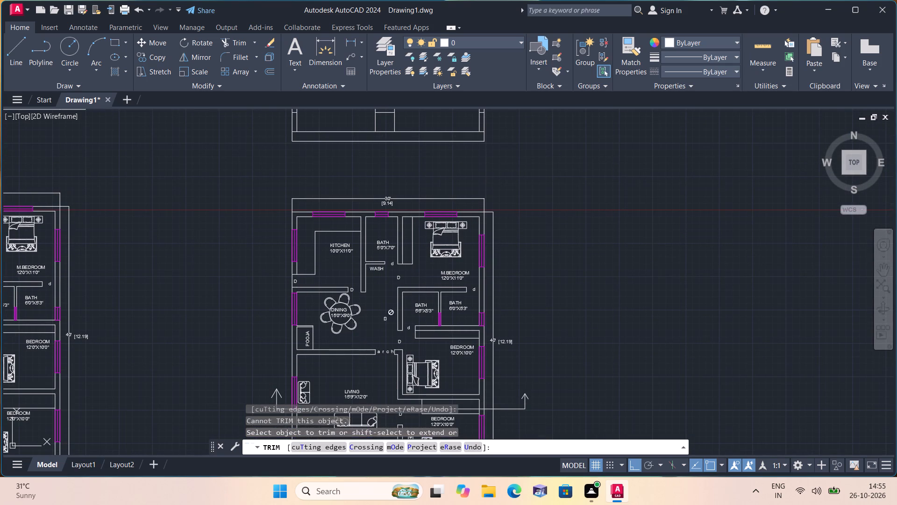
middle_drag(387, 193, 396, 355)
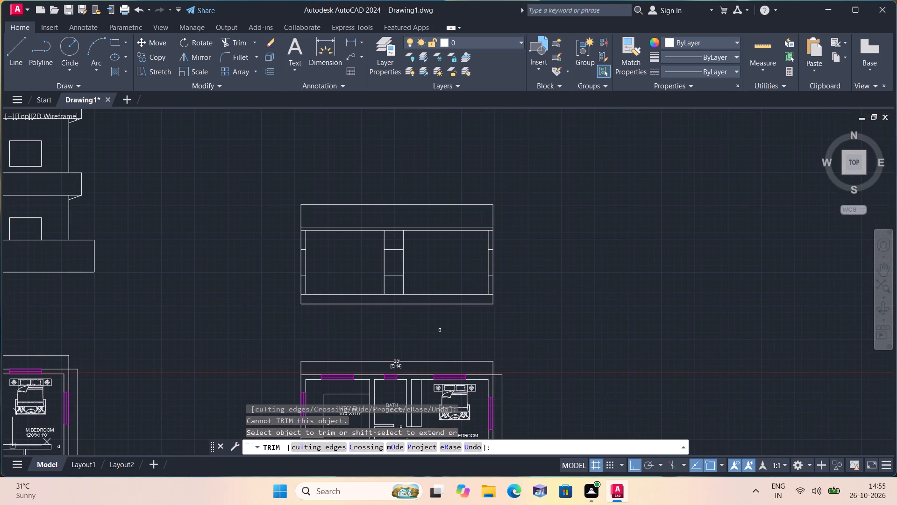
scroll(303, 251, up, 2)
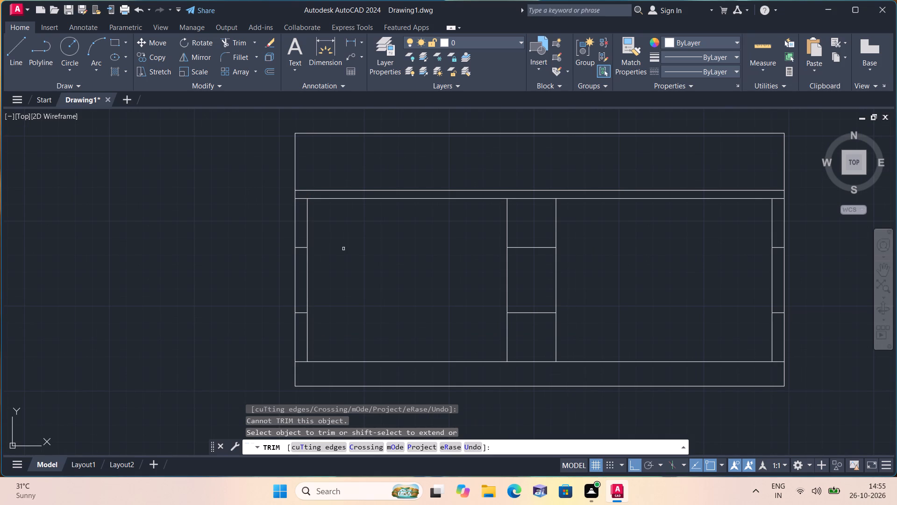
middle_drag(343, 276, 280, 257)
scroll(280, 257, down, 1)
scroll(566, 260, up, 1)
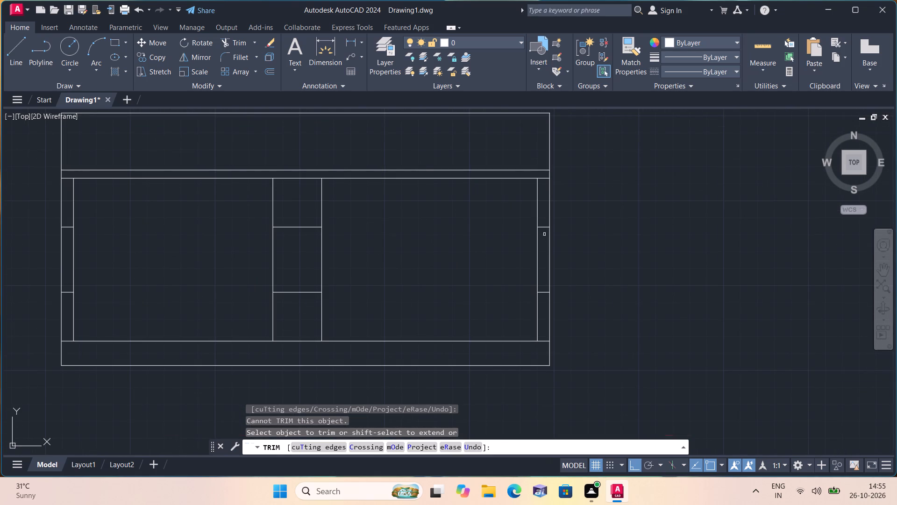
click(546, 222)
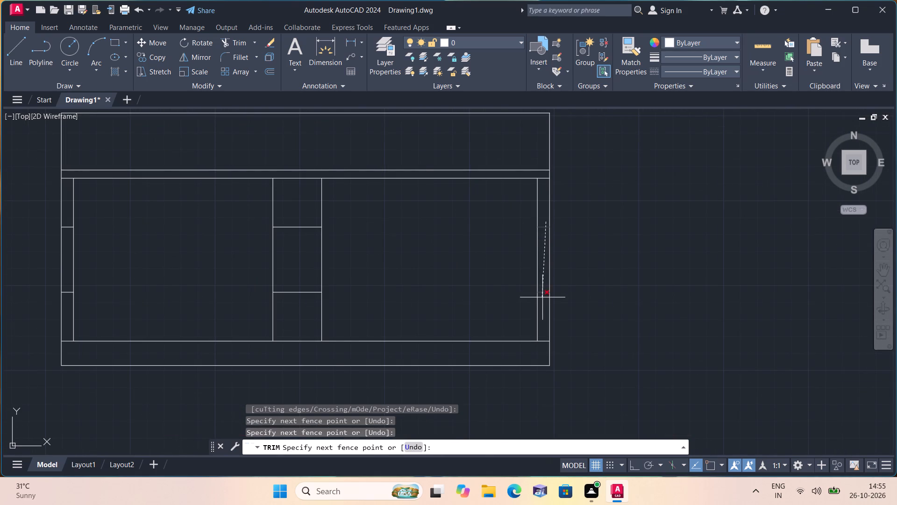
click(542, 296)
middle_drag(590, 286, 632, 228)
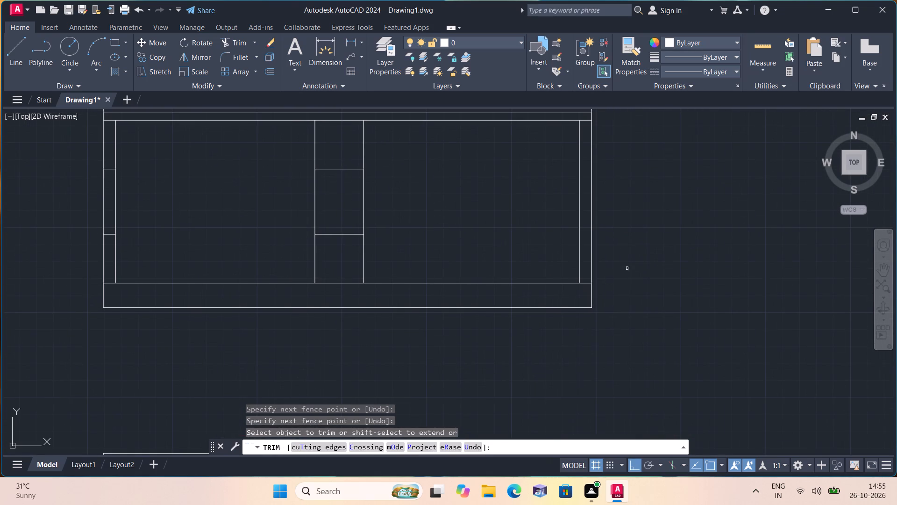
scroll(469, 326, down, 1)
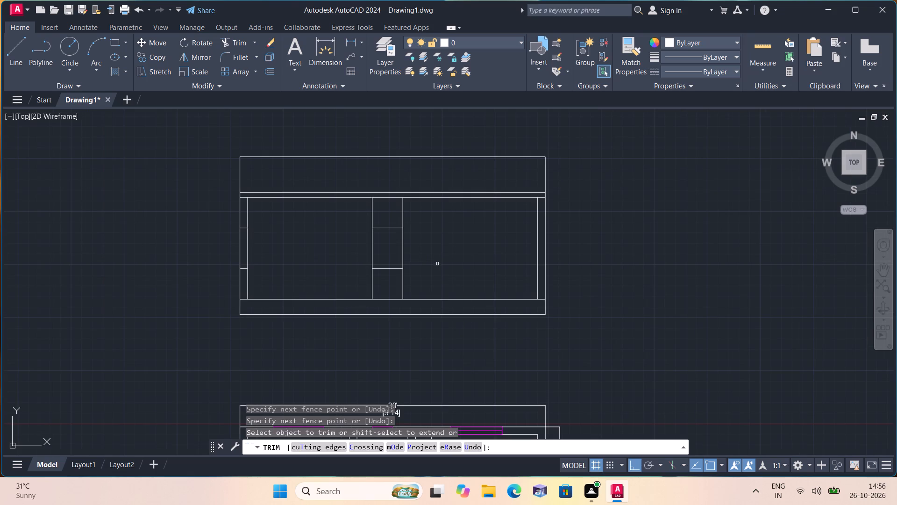
key(Escape)
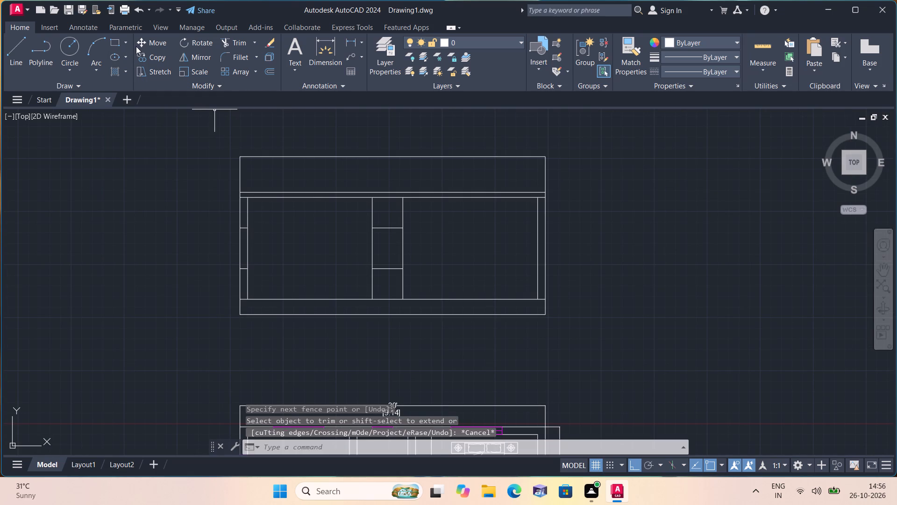
Draw a door rectangle between the central vertical lines, from the upper intermediate line down to the floor line.
click(128, 43)
click(136, 62)
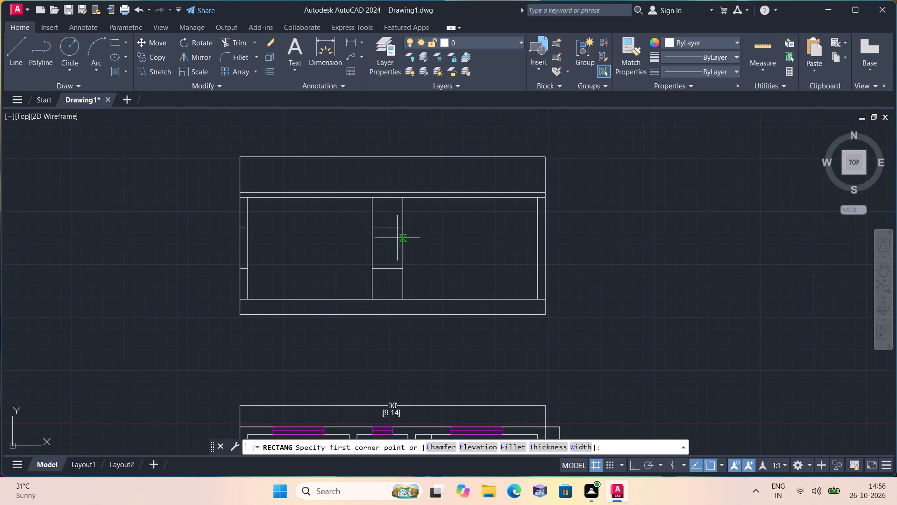
click(372, 229)
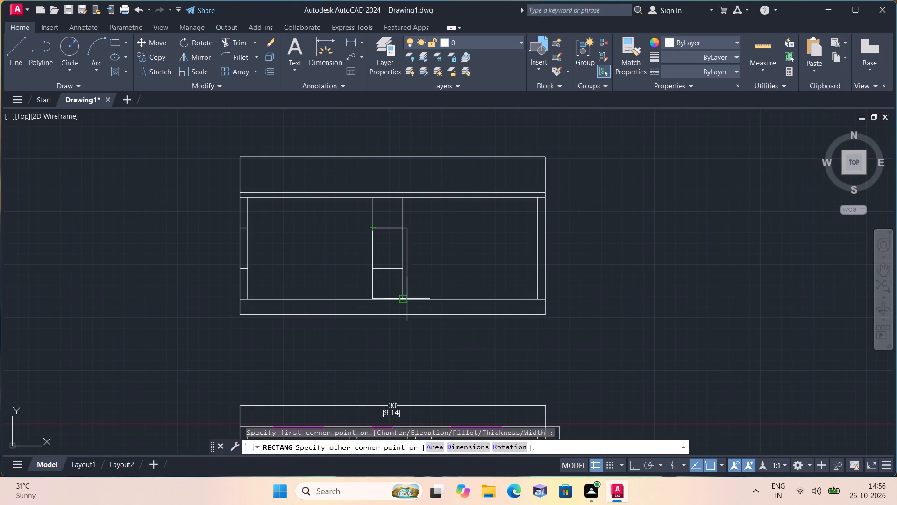
click(404, 298)
key(Escape)
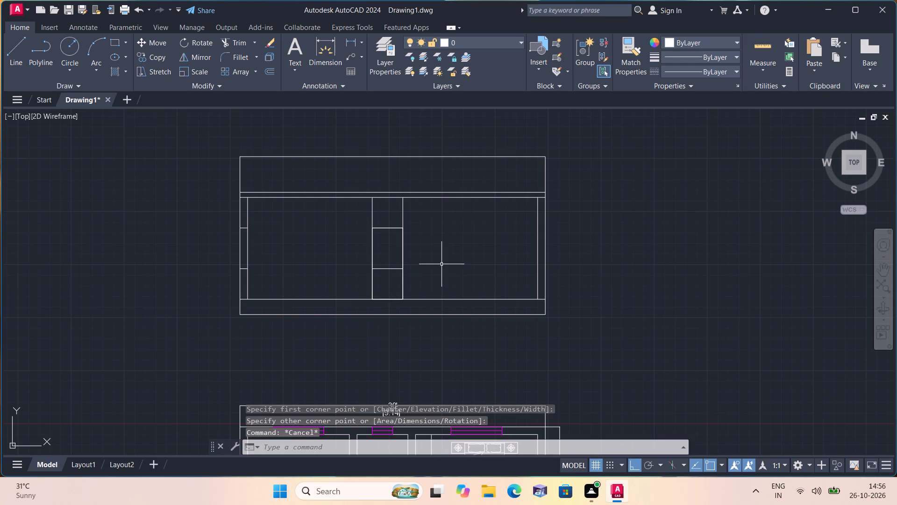
Trim away the two vertical lines above the section's door and the intermediate horizontal line crossing the door.
text(trim)
key(space)
drag(432, 212, 419, 214)
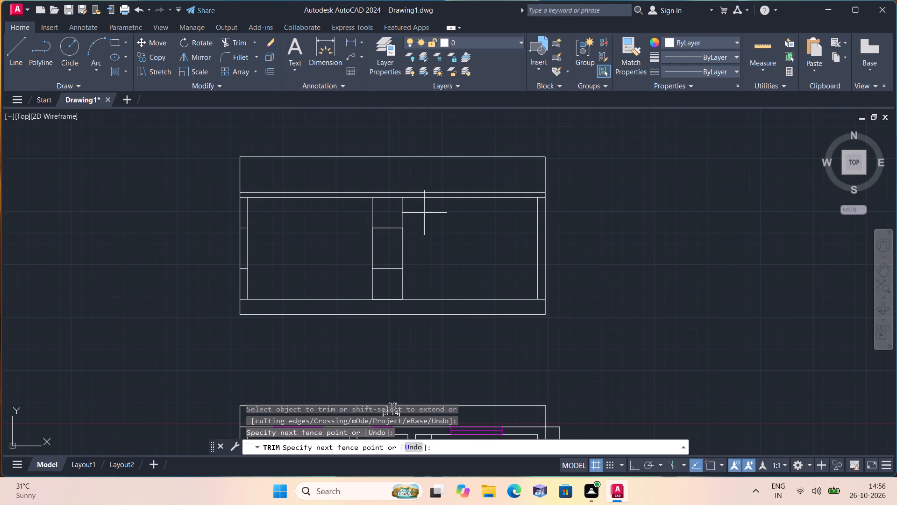
drag(419, 214, 340, 226)
drag(388, 265, 390, 281)
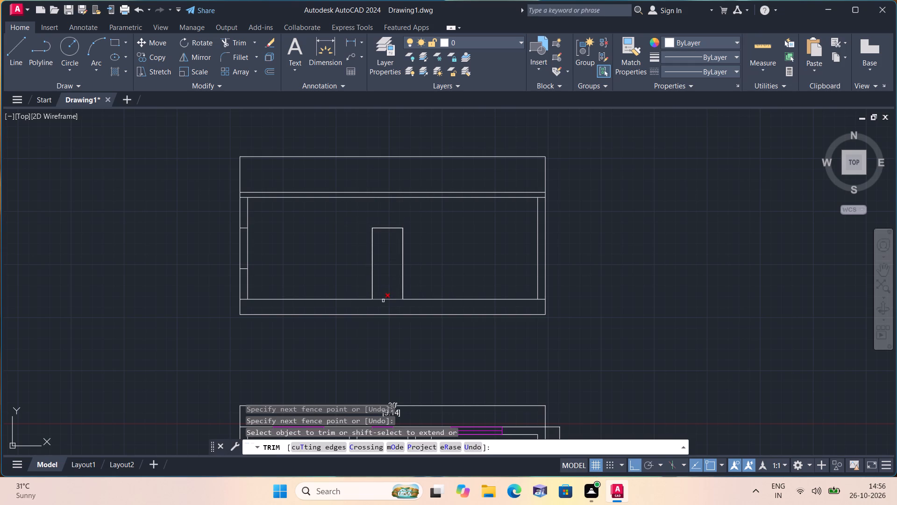
Compare the section view with the cut line and the wall and window positions on the ground-floor plan below.
scroll(260, 230, down, 1)
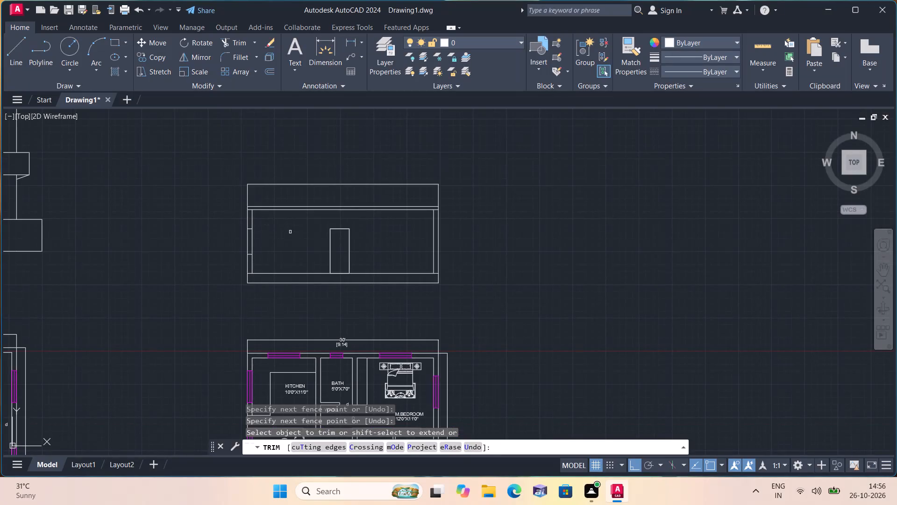
middle_drag(285, 239, 363, 127)
scroll(363, 128, down, 1)
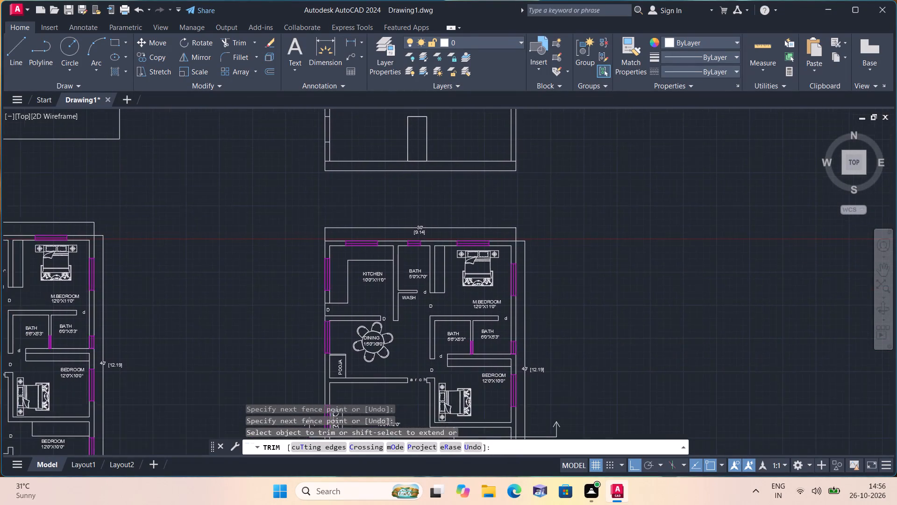
middle_drag(360, 176, 322, 183)
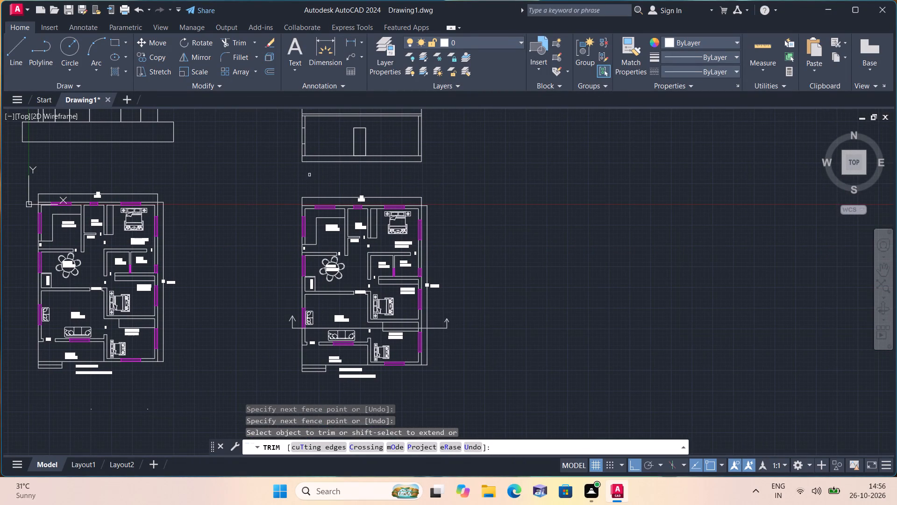
middle_click(308, 175)
scroll(298, 340, up, 3)
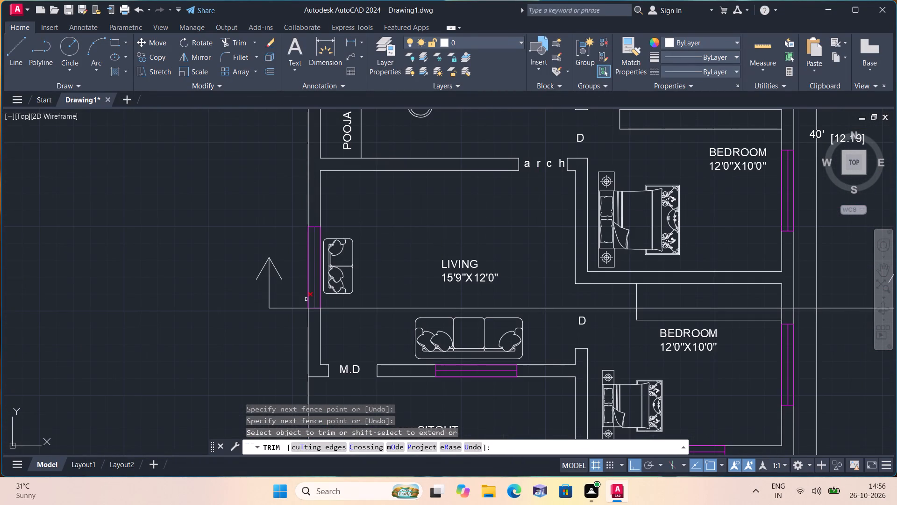
scroll(297, 279, down, 1)
scroll(244, 210, down, 1)
middle_drag(242, 210, 235, 224)
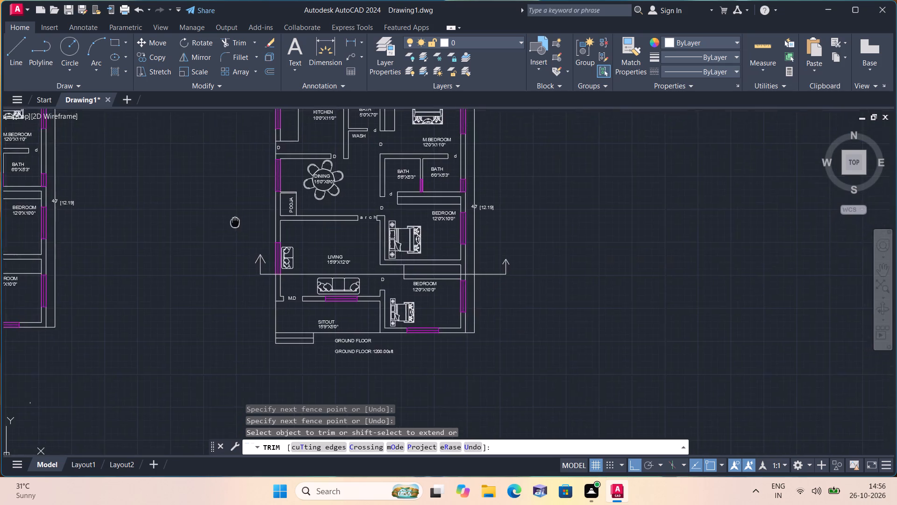
middle_drag(235, 224, 262, 387)
middle_drag(260, 209, 241, 269)
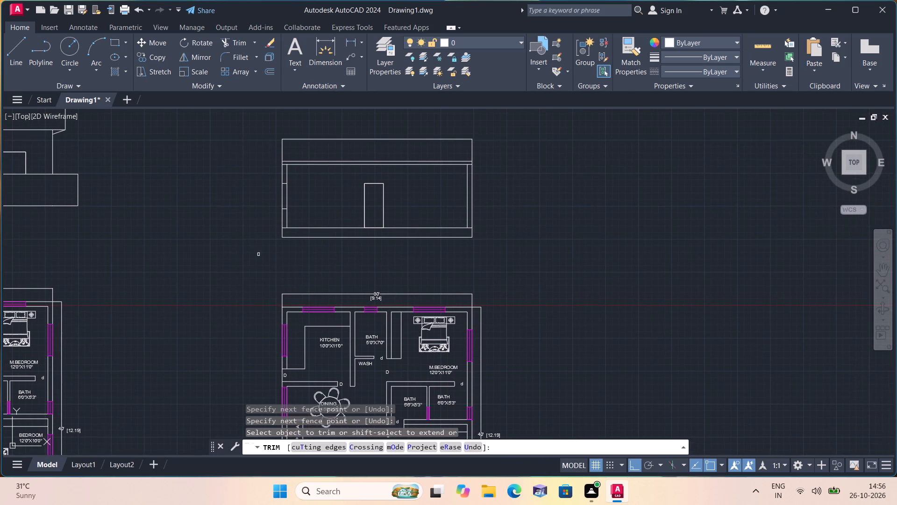
scroll(282, 221, up, 2)
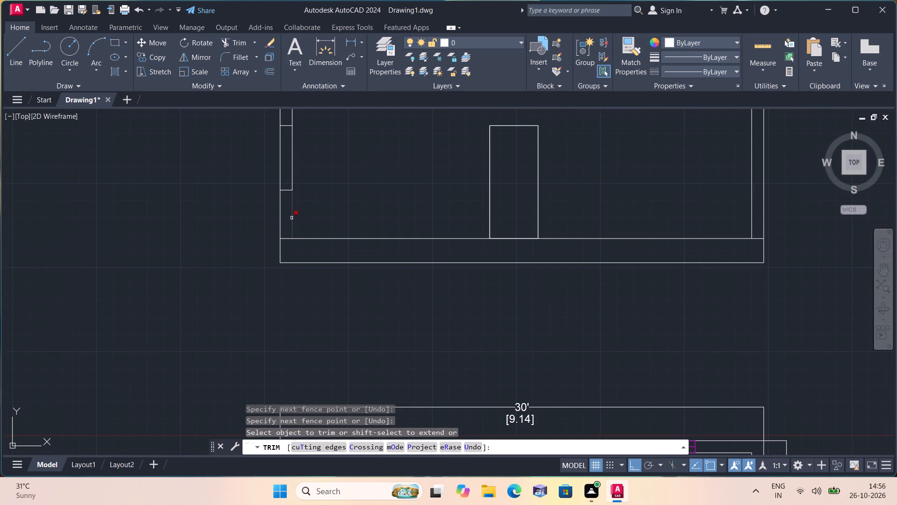
scroll(290, 207, down, 1)
middle_drag(319, 181, 322, 213)
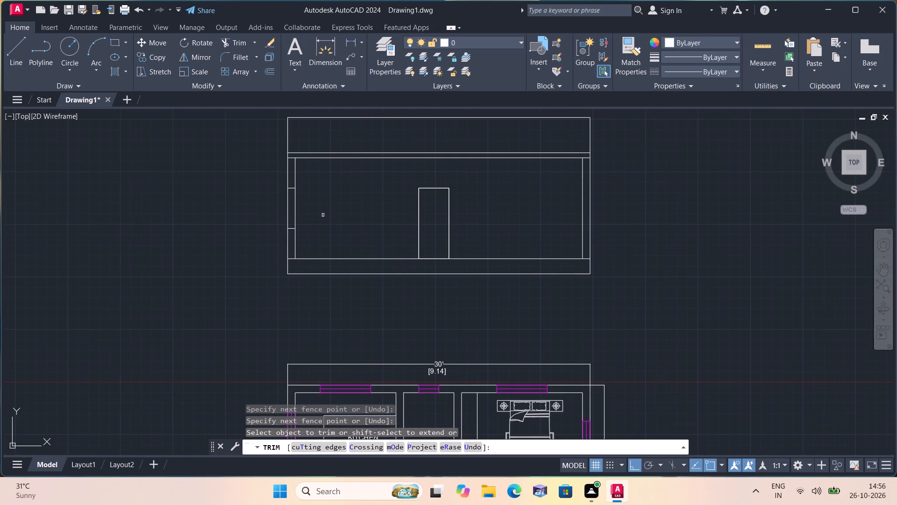
scroll(338, 221, down, 1)
middle_drag(591, 263, 584, 196)
scroll(582, 200, down, 1)
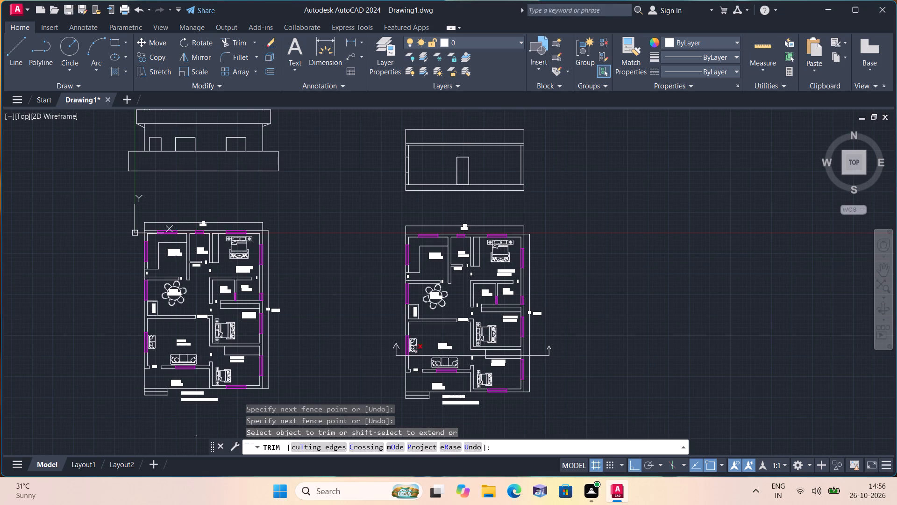
scroll(413, 354, up, 1)
scroll(487, 310, down, 1)
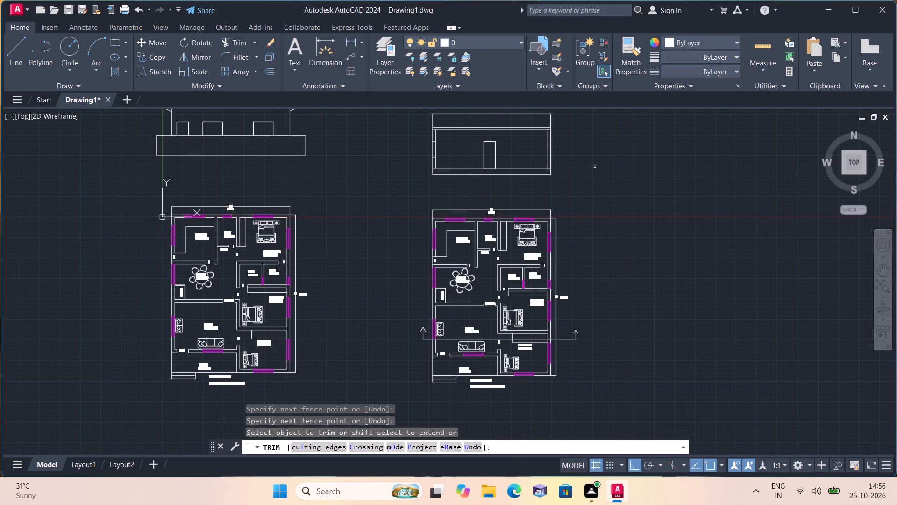
middle_drag(591, 165, 563, 204)
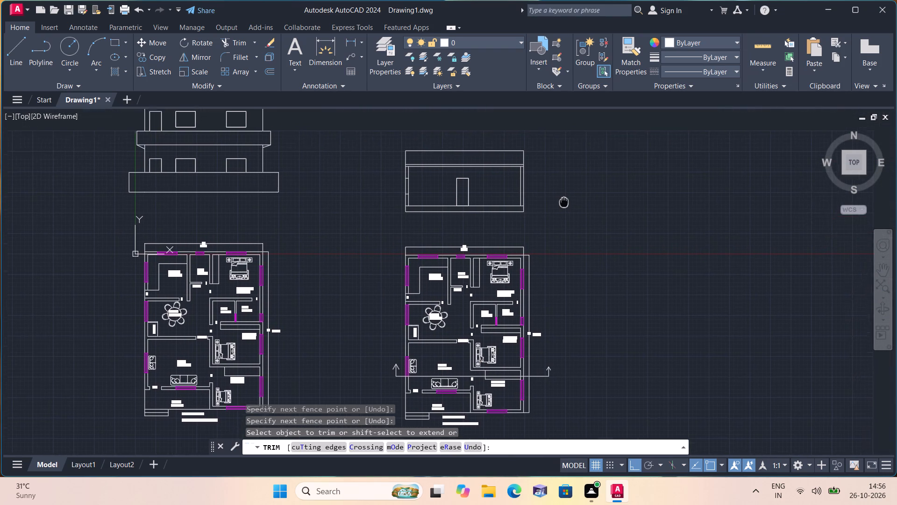
middle_drag(563, 204, 564, 229)
scroll(566, 231, up, 1)
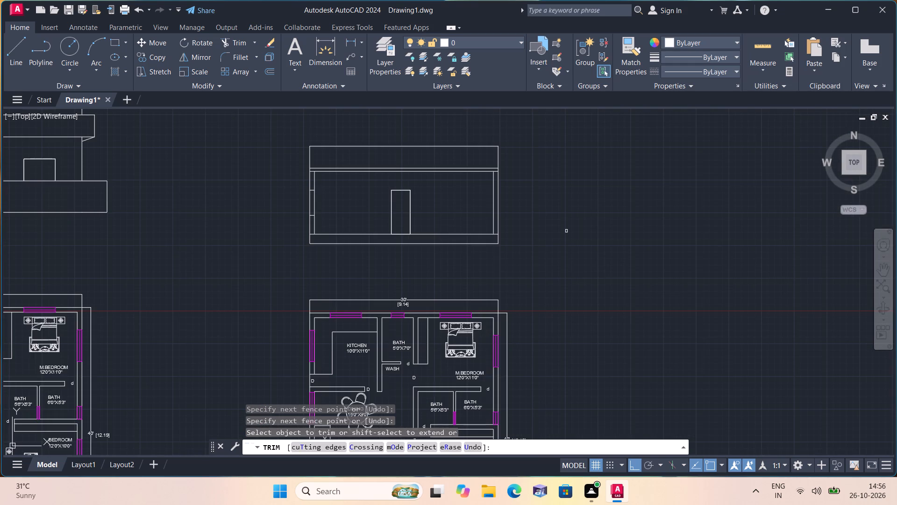
middle_drag(533, 182, 564, 250)
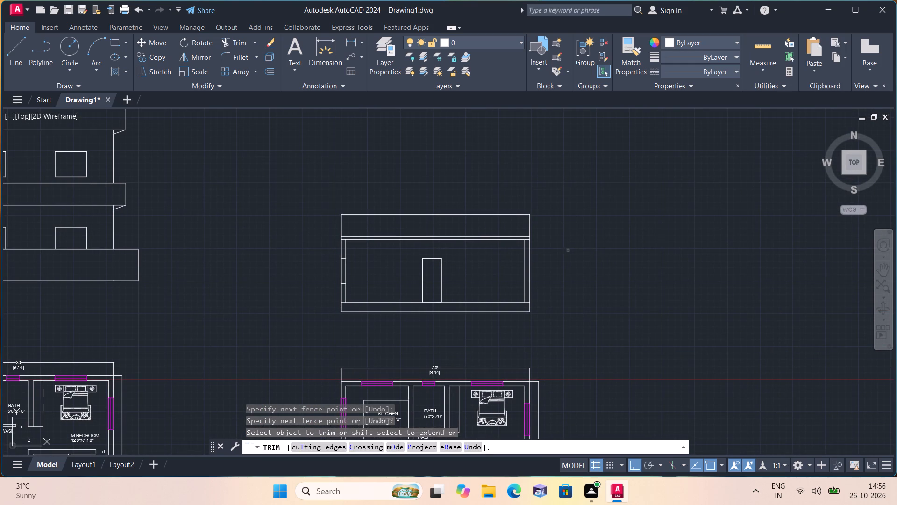
key(Escape)
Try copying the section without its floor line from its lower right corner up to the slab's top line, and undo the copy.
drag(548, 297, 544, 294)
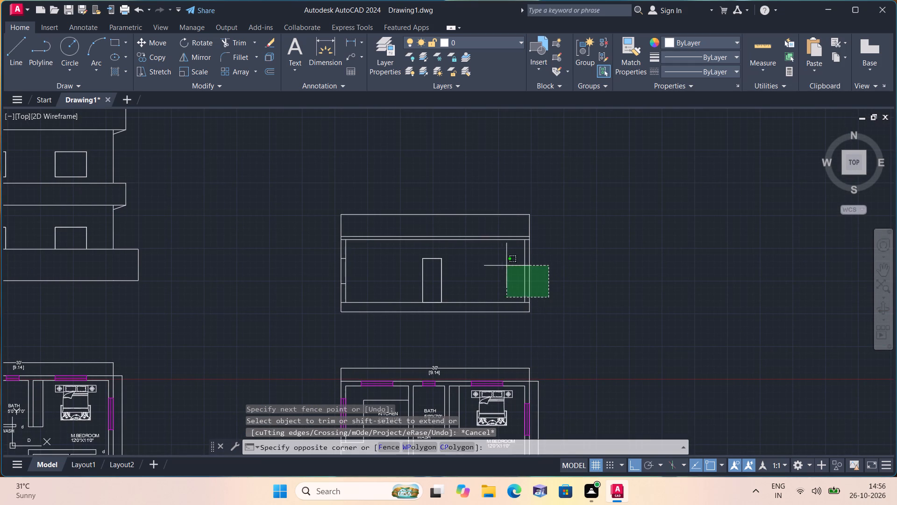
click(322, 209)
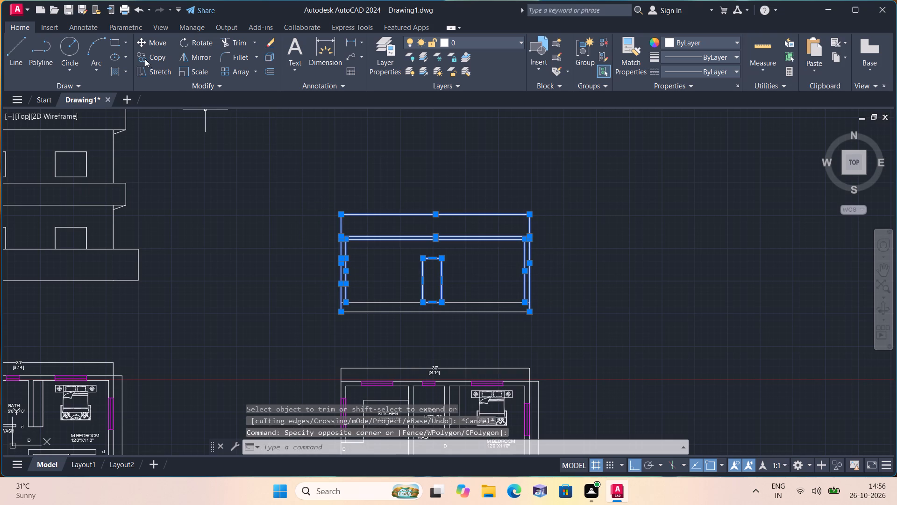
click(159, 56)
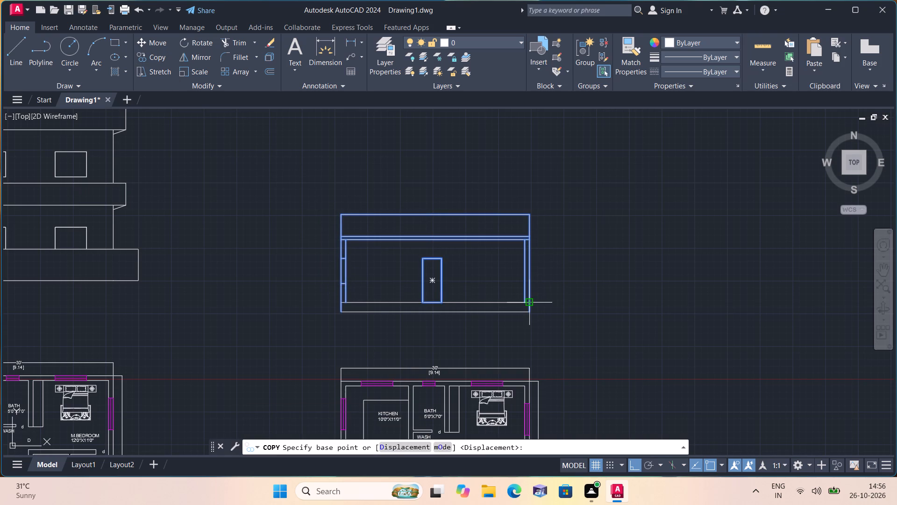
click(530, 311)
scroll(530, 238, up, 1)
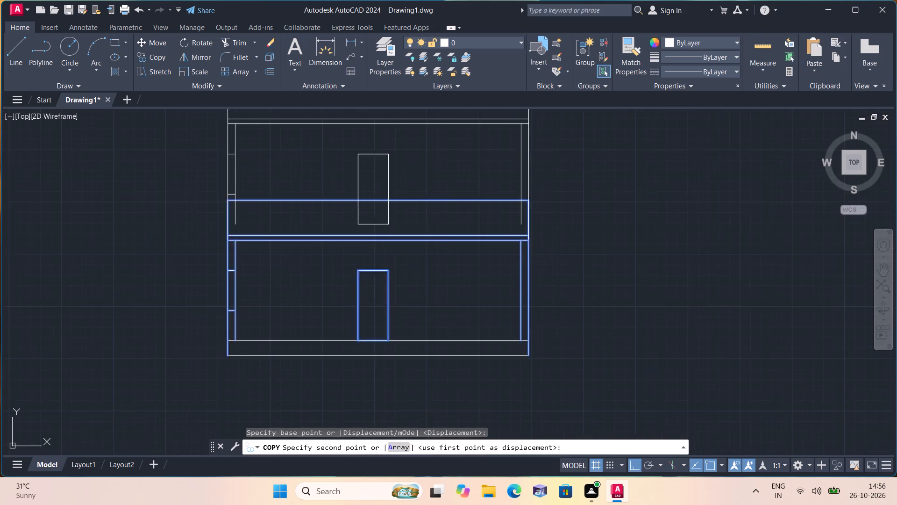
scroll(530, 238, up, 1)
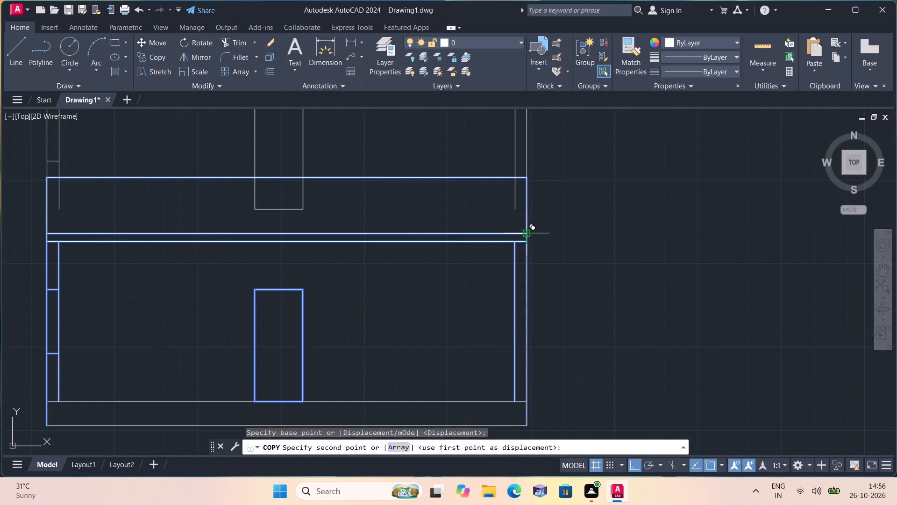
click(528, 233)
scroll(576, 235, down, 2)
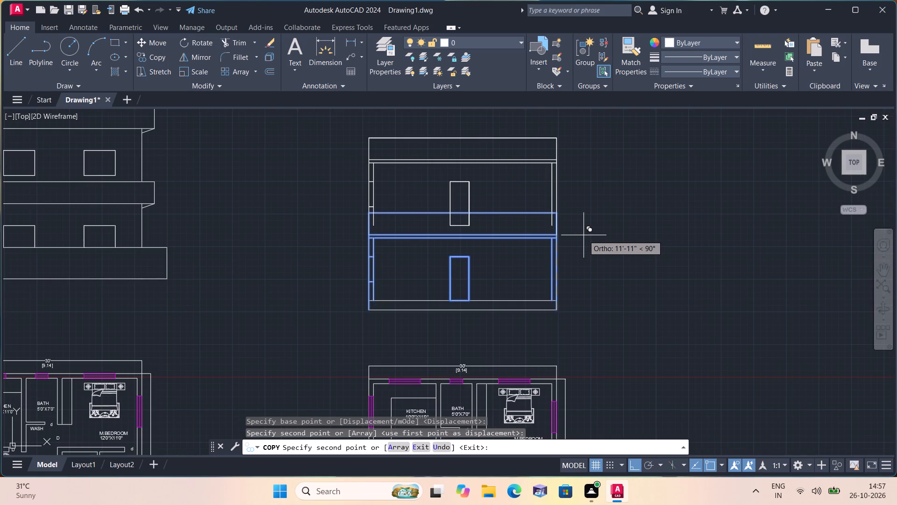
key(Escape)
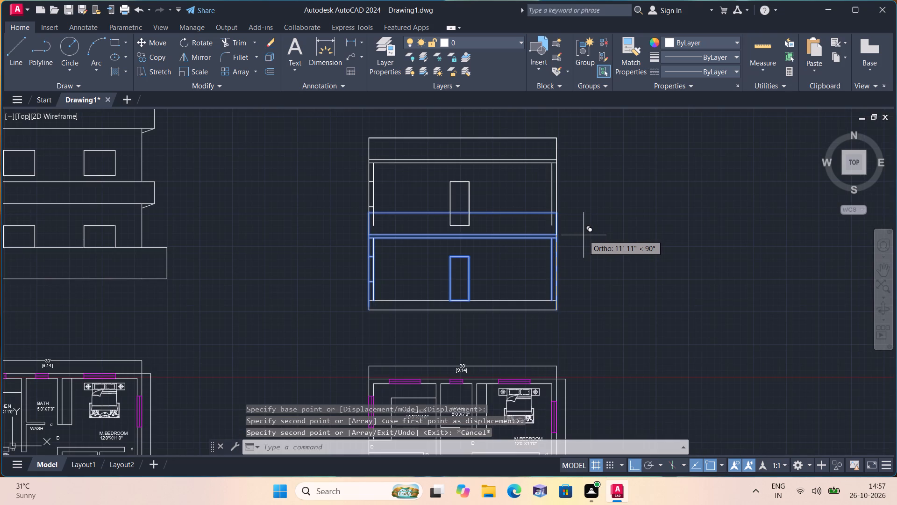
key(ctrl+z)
Copy the section including its floor line, without the base line, from its lower right corner to the slab top line's right end.
scroll(561, 278, up, 1)
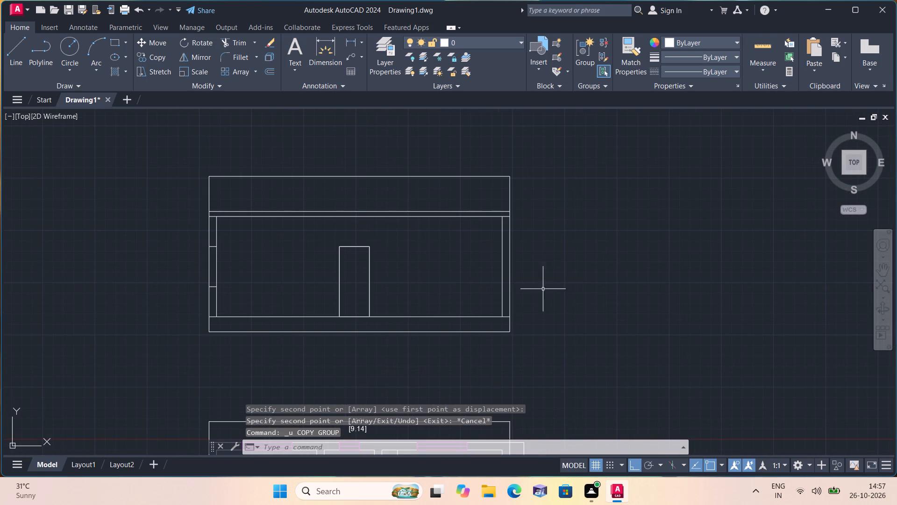
click(530, 327)
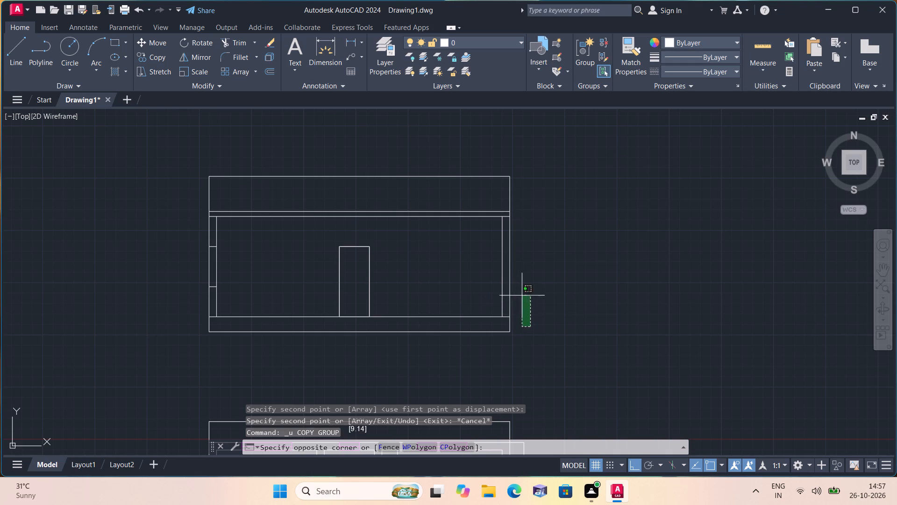
click(538, 282)
drag(579, 295, 561, 284)
click(196, 164)
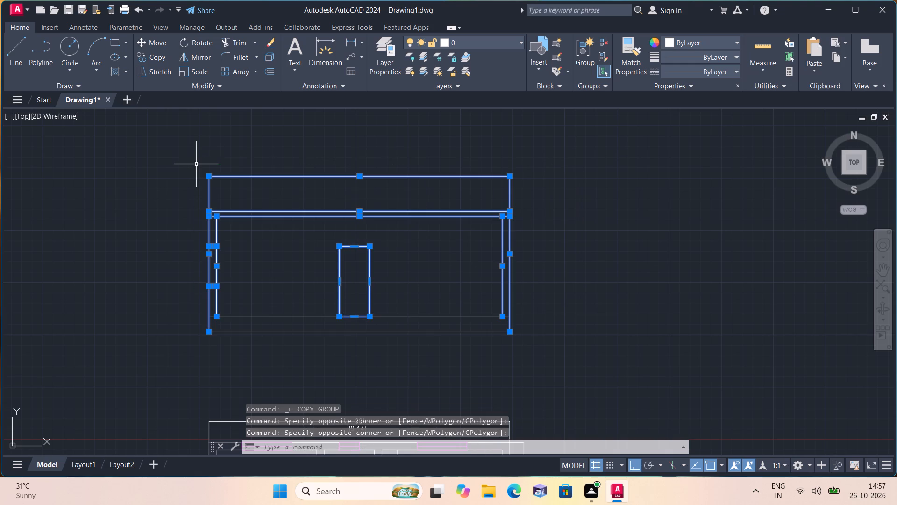
scroll(365, 326, down, 2)
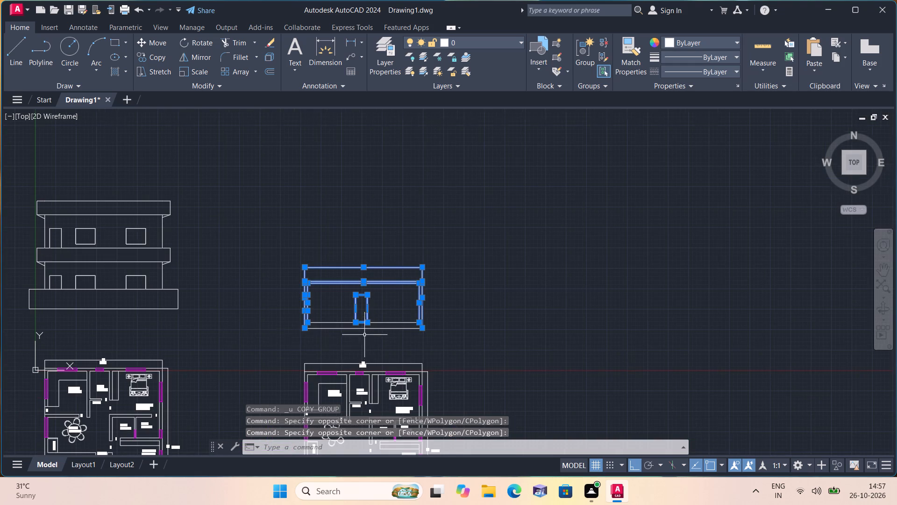
scroll(364, 335, up, 2)
scroll(392, 308, up, 1)
click(398, 307)
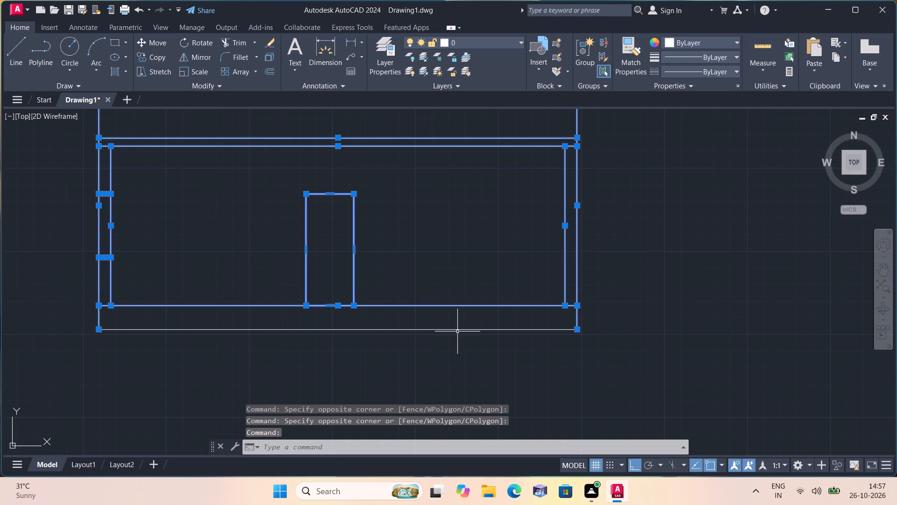
click(155, 57)
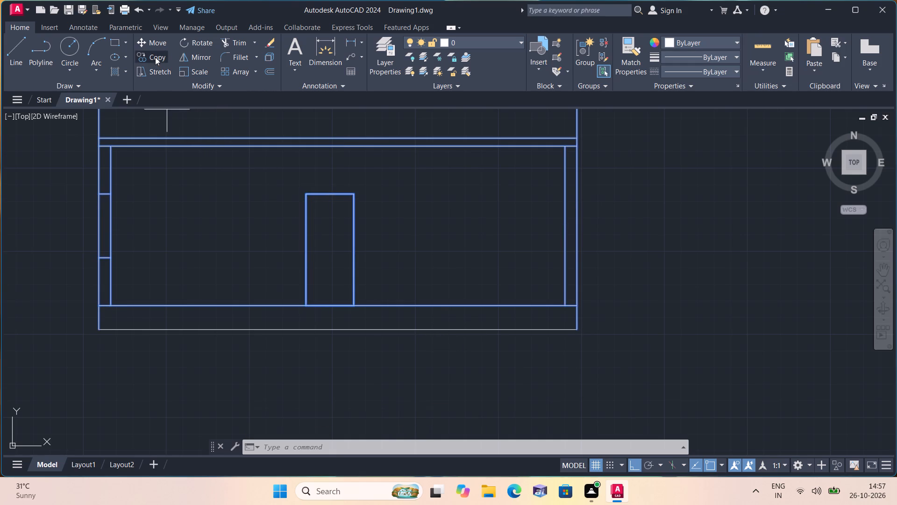
click(576, 330)
middle_drag(573, 226, 573, 357)
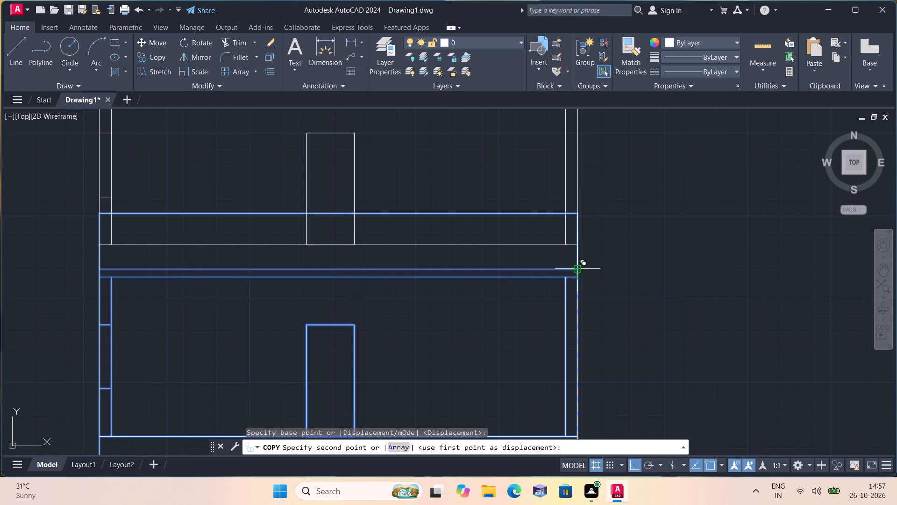
click(576, 269)
scroll(581, 256, down, 2)
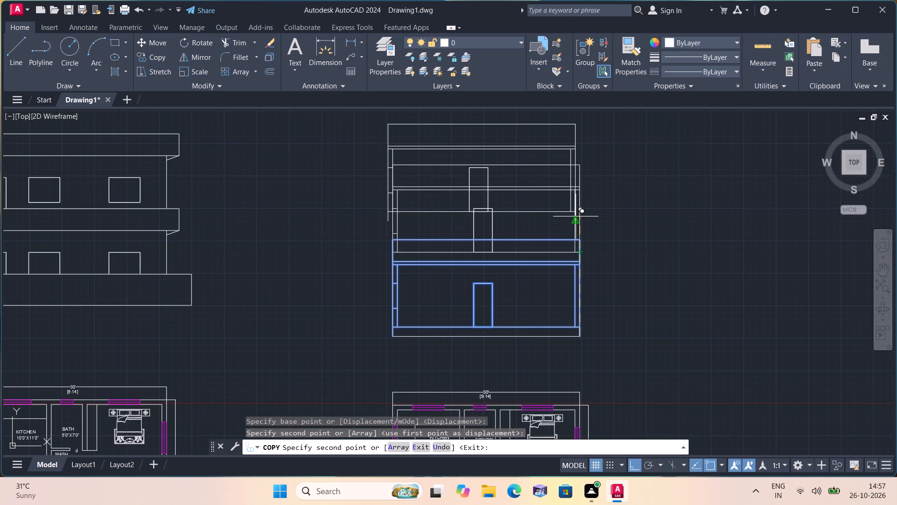
key(Escape)
Erase the copied floor line and the lower storey's former top line from between the two storeys of the section.
middle_drag(601, 254, 511, 223)
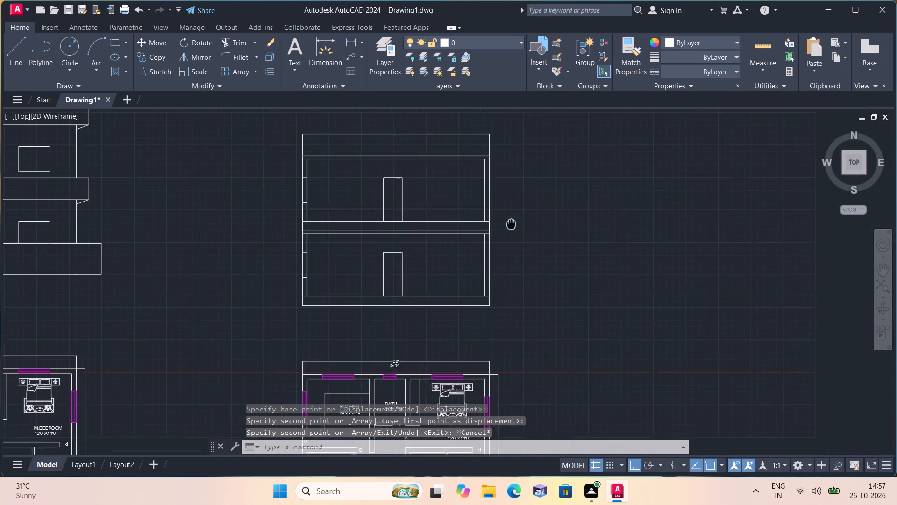
middle_drag(511, 223, 535, 247)
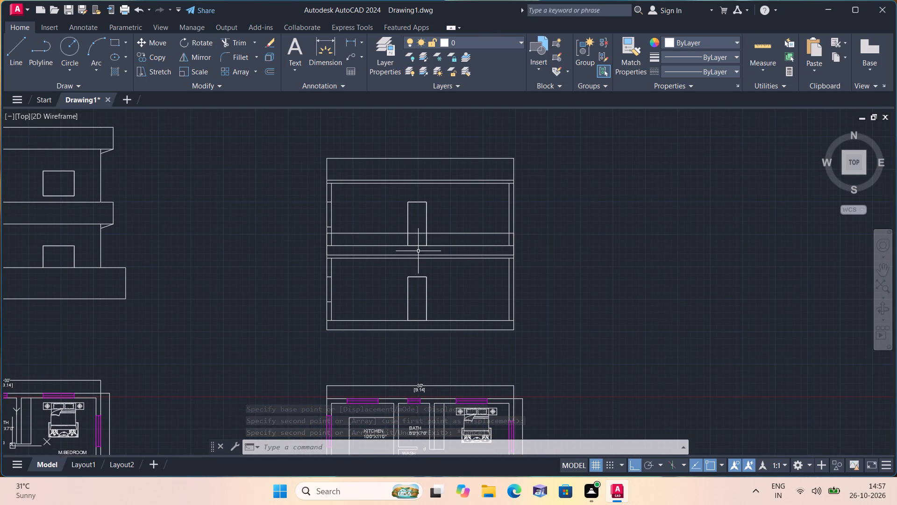
click(444, 246)
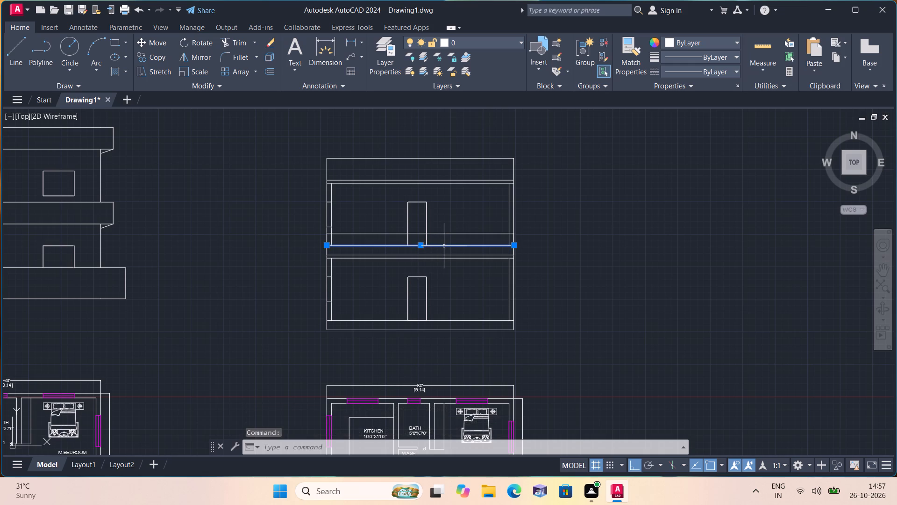
key(Delete)
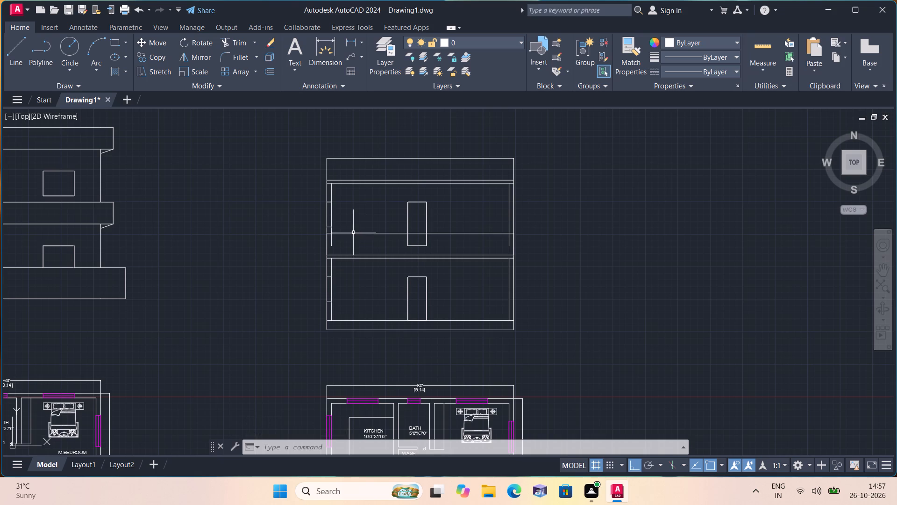
click(353, 232)
key(Delete)
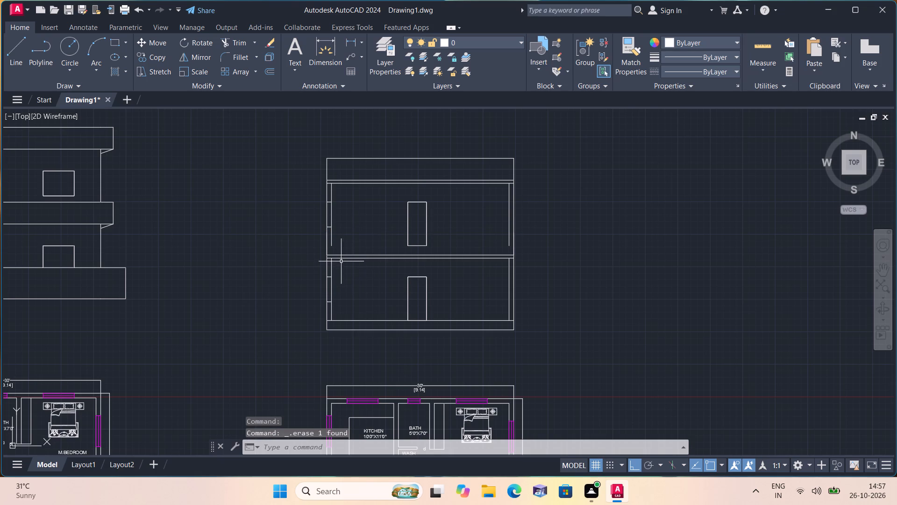
Extend the inner lines of both side walls in the section's upper storey down to the intermediate slab.
scroll(336, 254, up, 2)
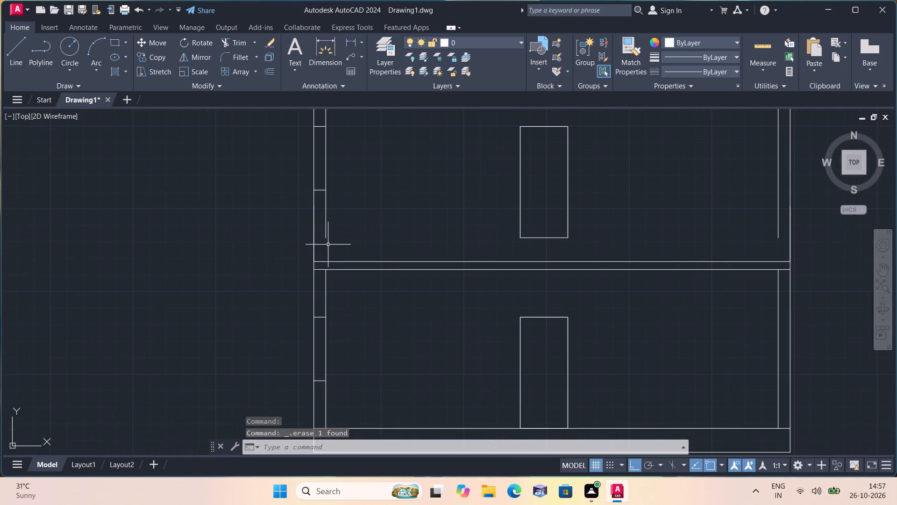
scroll(335, 260, down, 1)
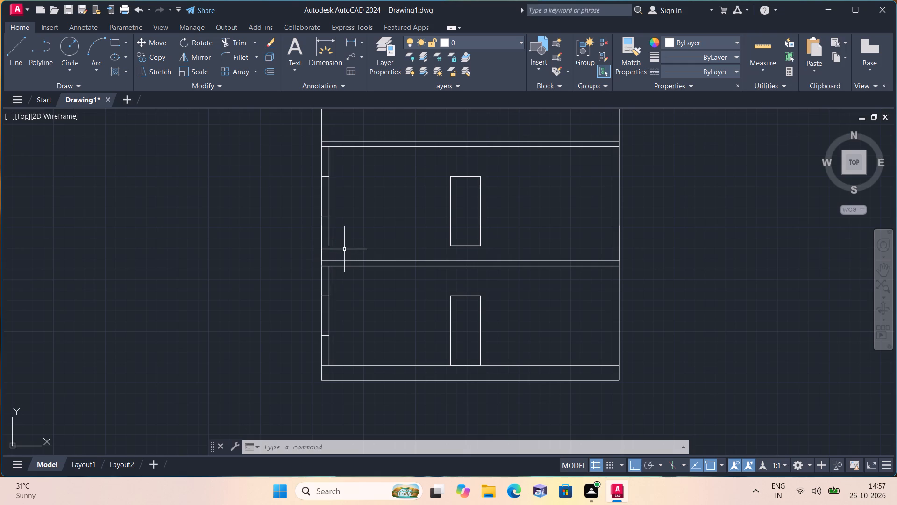
text(exte)
key(space)
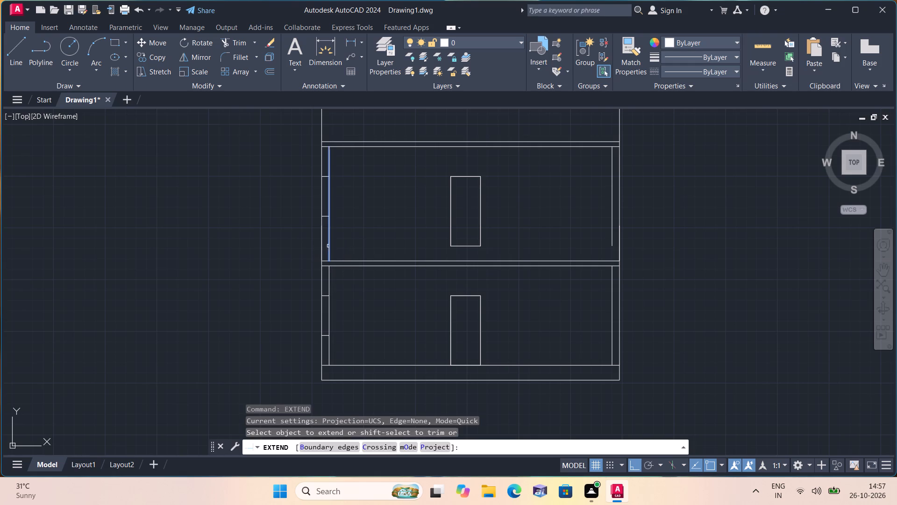
click(330, 246)
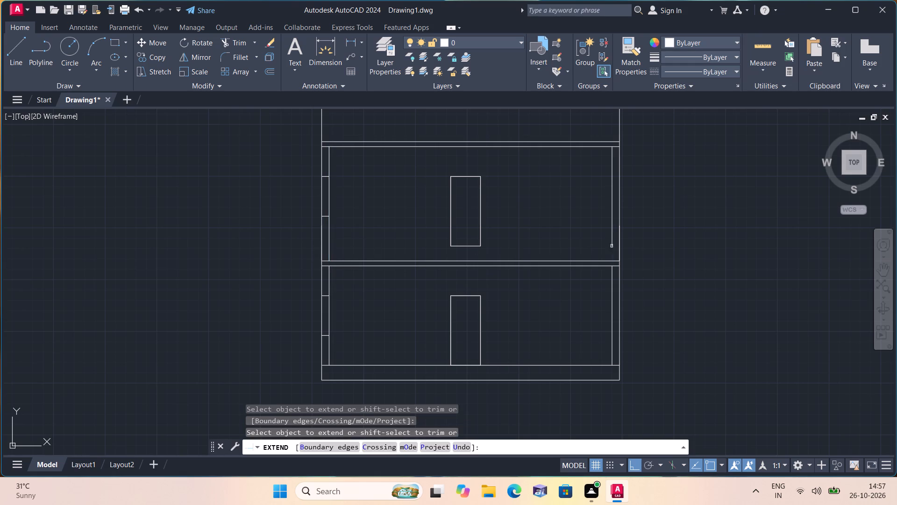
click(611, 243)
key(space)
Review the two-storey section against the front elevation and the two ground-floor plans below.
scroll(558, 247, down, 1)
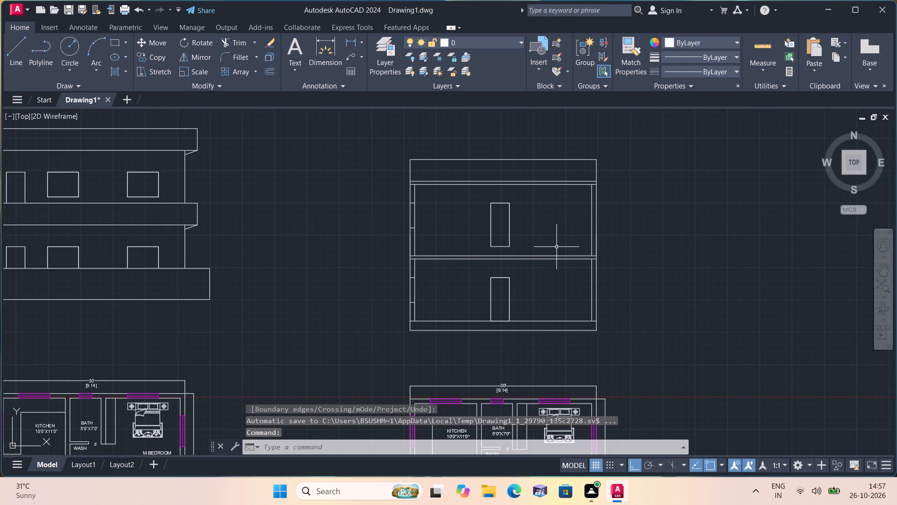
scroll(477, 271, up, 1)
scroll(477, 271, down, 1)
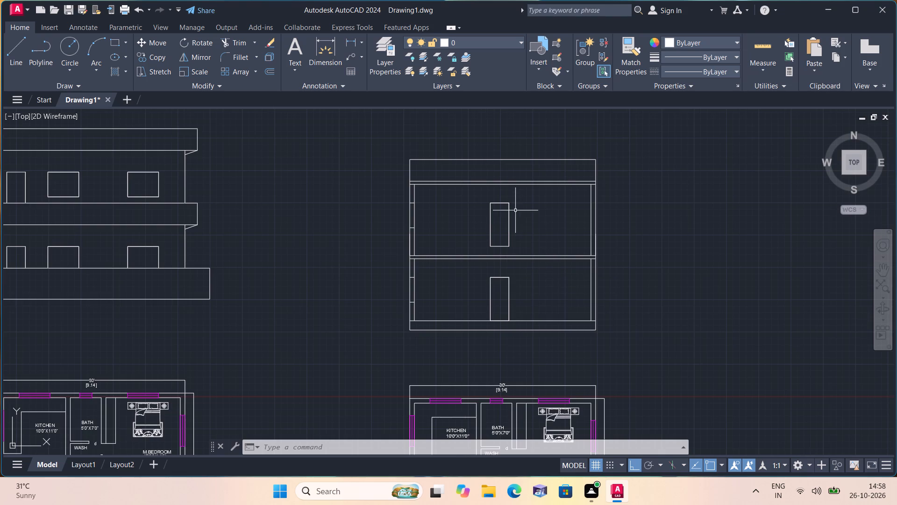
scroll(514, 208, down, 1)
scroll(512, 198, up, 1)
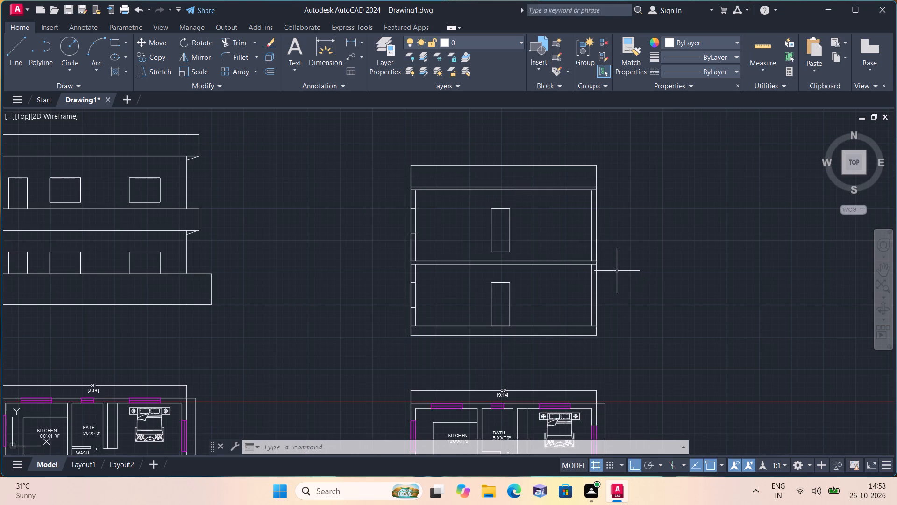
scroll(617, 271, up, 1)
scroll(617, 271, down, 1)
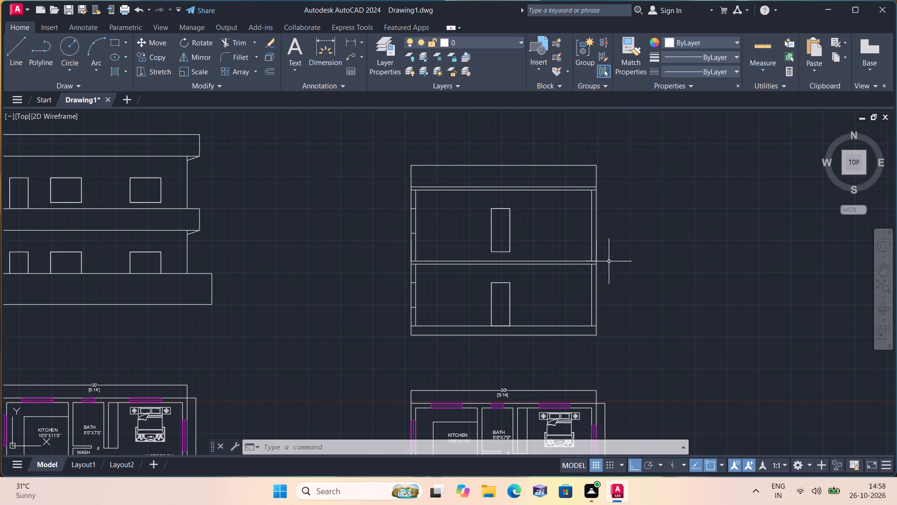
scroll(623, 276, down, 1)
middle_drag(573, 281, 550, 279)
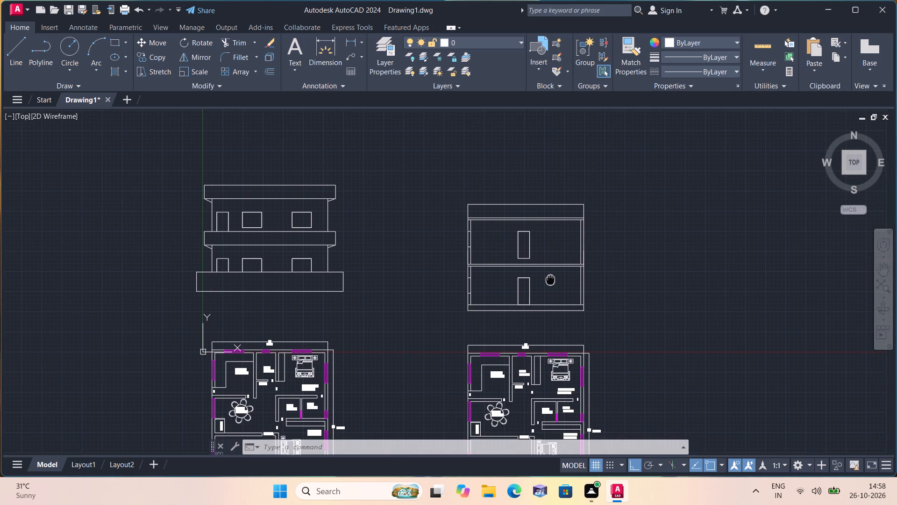
middle_drag(550, 279, 550, 280)
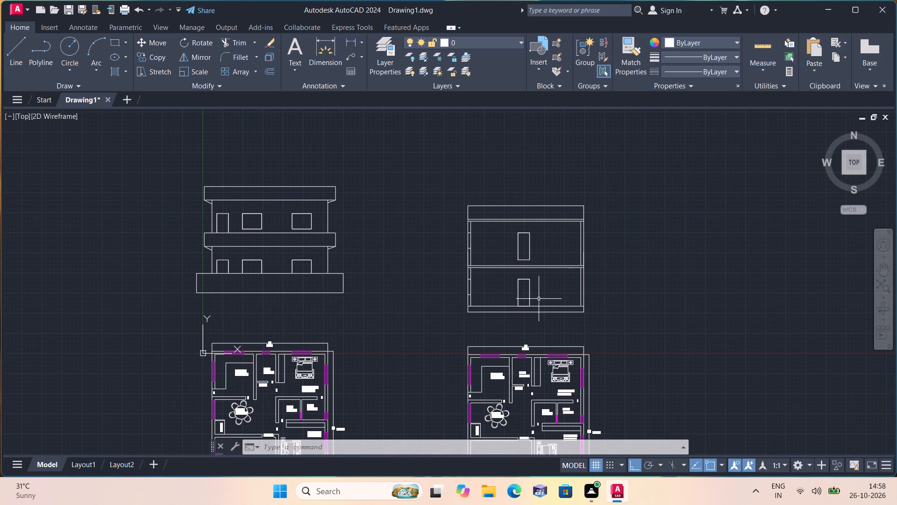
middle_drag(589, 319, 553, 275)
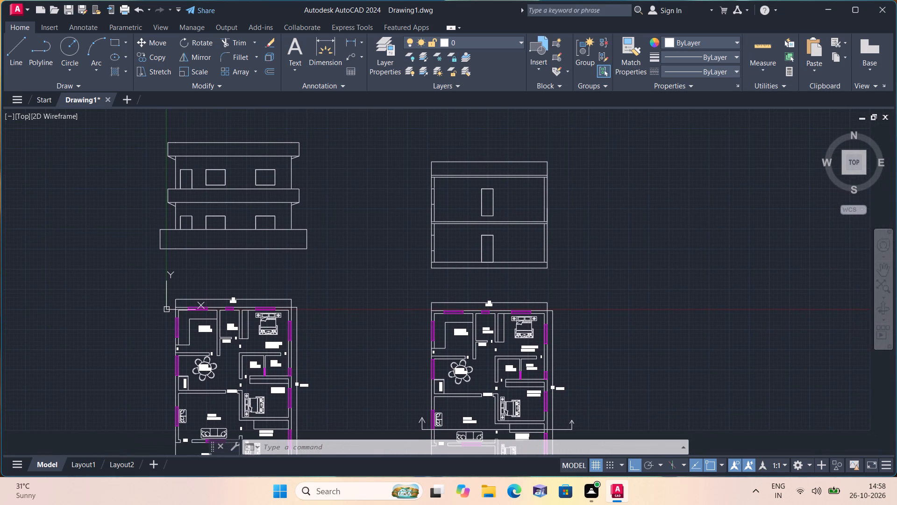
scroll(553, 275, down, 1)
scroll(563, 275, up, 1)
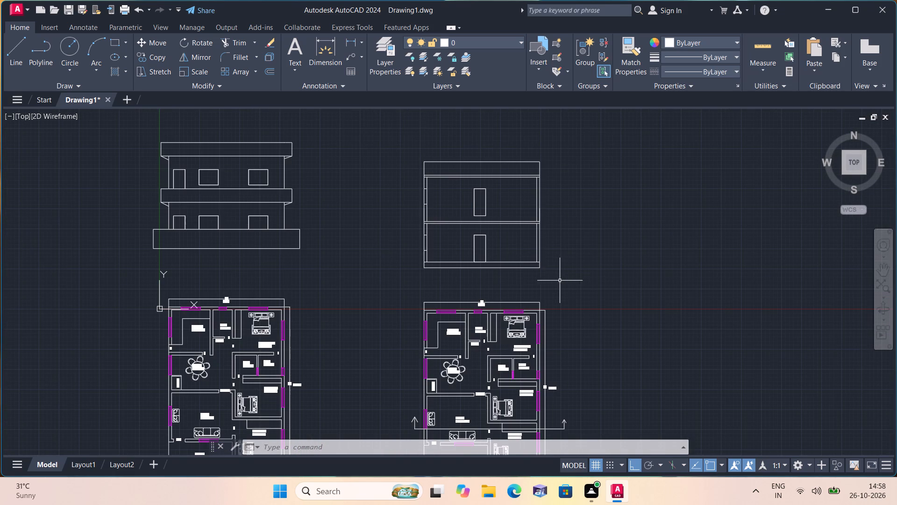
middle_drag(540, 288, 491, 253)
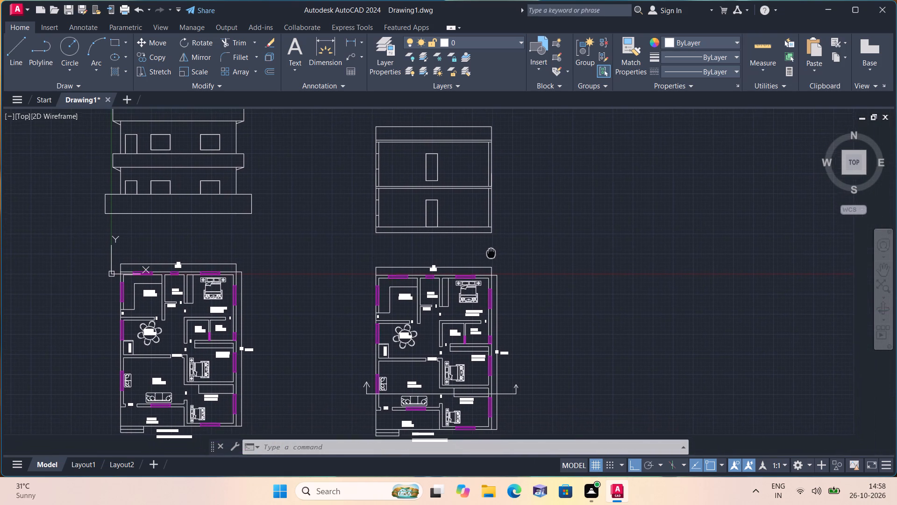
middle_drag(491, 253, 491, 252)
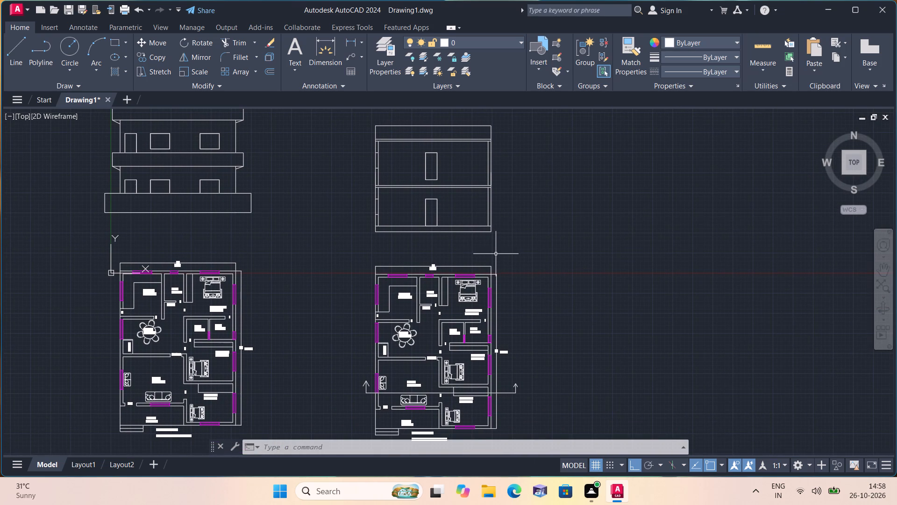
scroll(496, 254, down, 1)
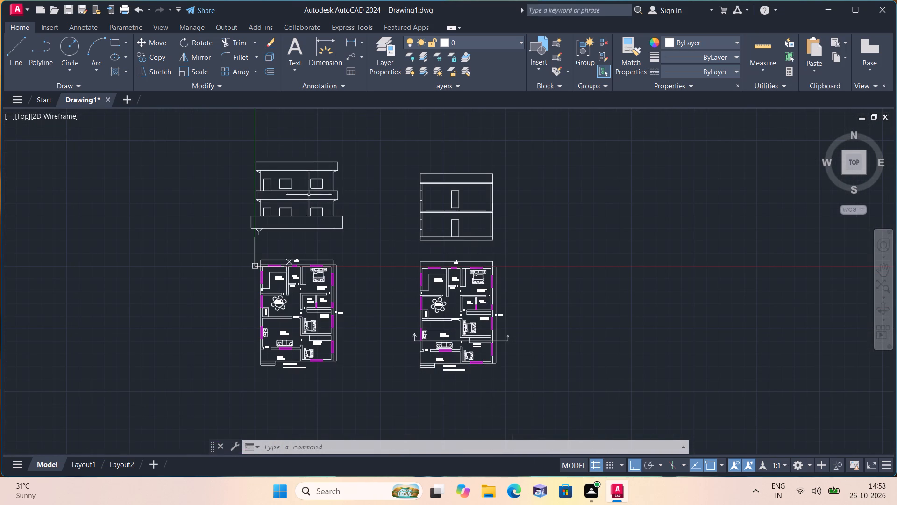
scroll(292, 194, up, 1)
scroll(320, 198, down, 2)
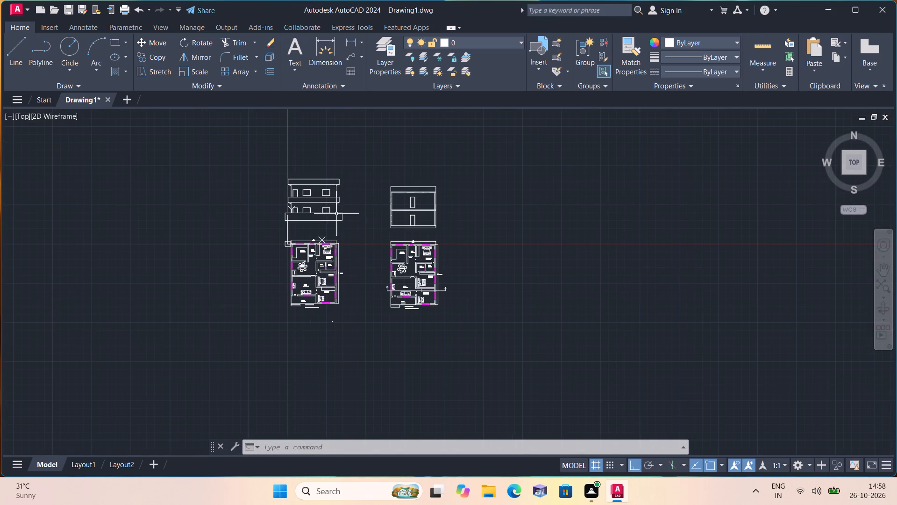
Add the multiline text PLAN below the area label of the original ground-floor plan, under the elevation.
scroll(317, 319, up, 2)
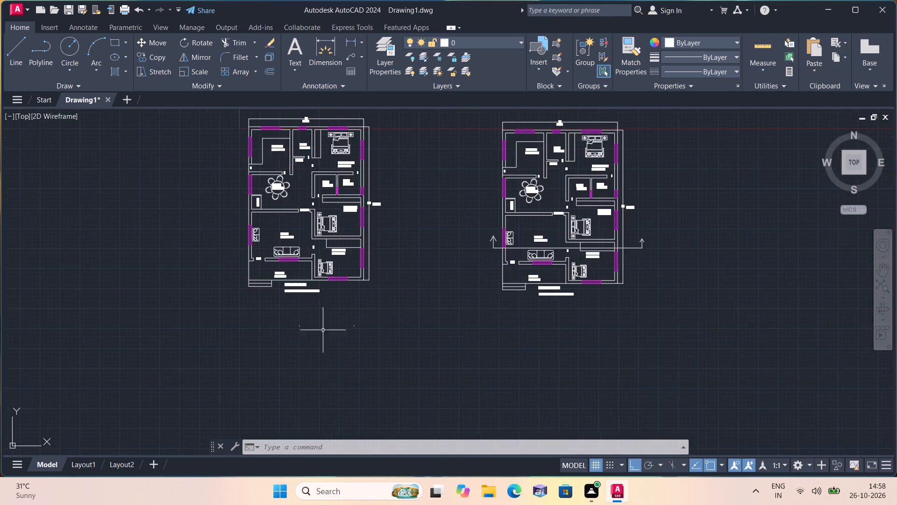
scroll(324, 337, up, 2)
scroll(328, 329, down, 1)
text(mt)
key(space)
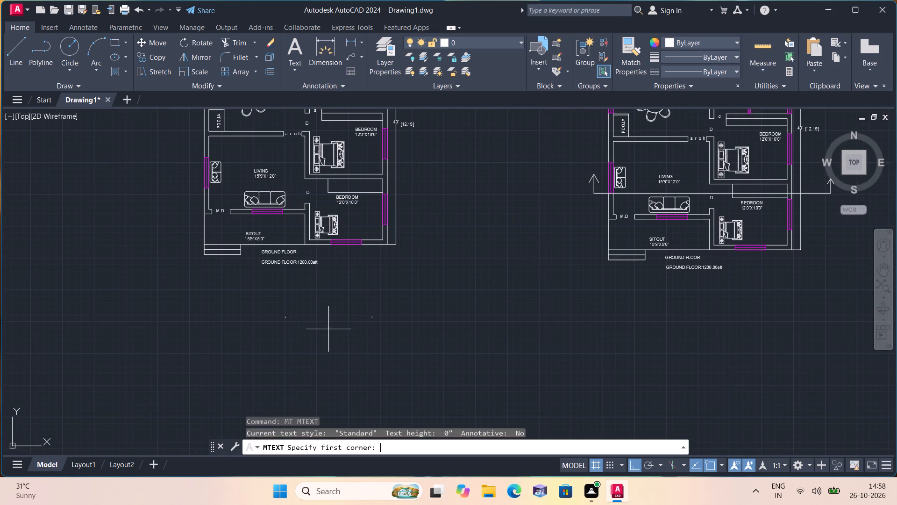
triple_click(268, 307)
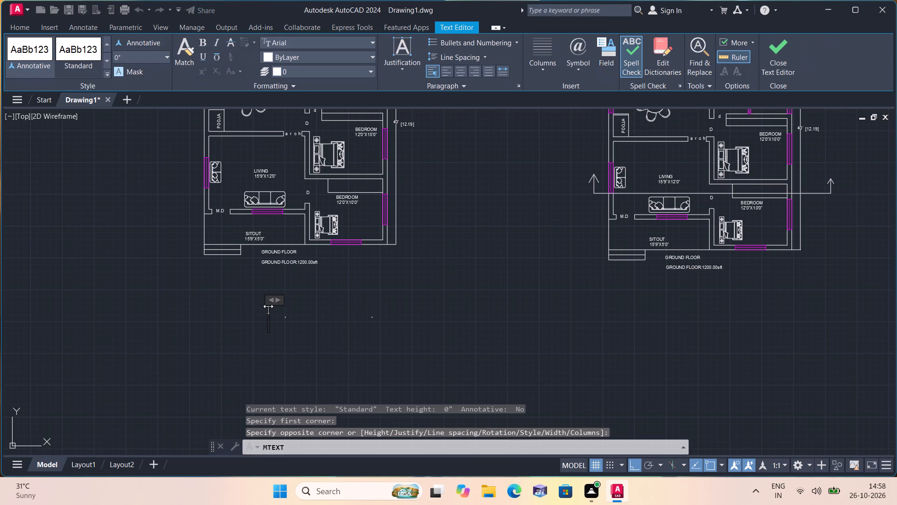
text(plan)
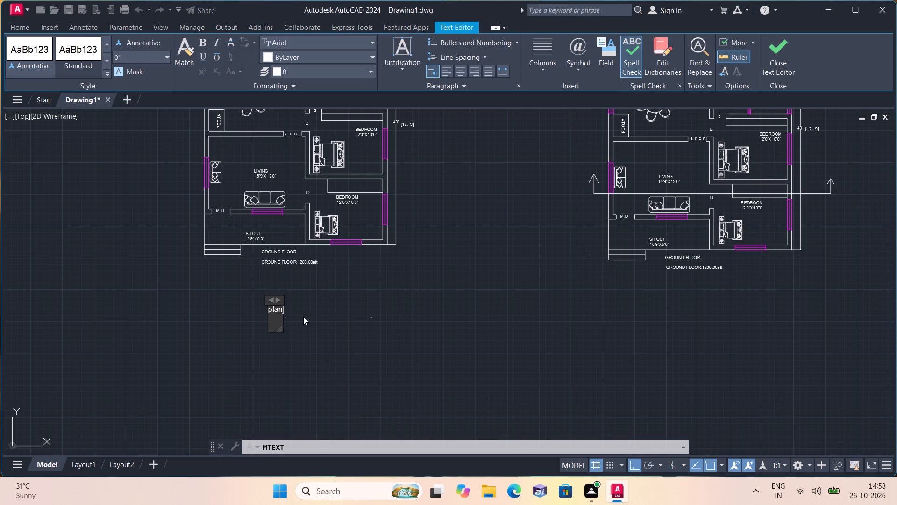
key(BackSpace)
key(BackSpace)
key(BackSpace)
key(BackSpace)
key(BackSpace)
key(BackSpace)
key(BackSpace)
key(BackSpace)
key(BackSpace)
key(BackSpace)
key(BackSpace)
text(PL)
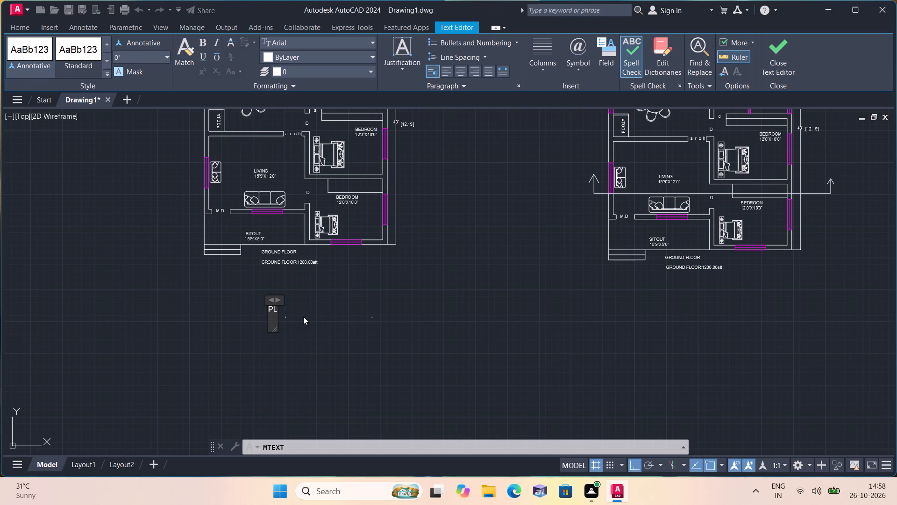
text(AN)
scroll(301, 310, up, 1)
click(300, 317)
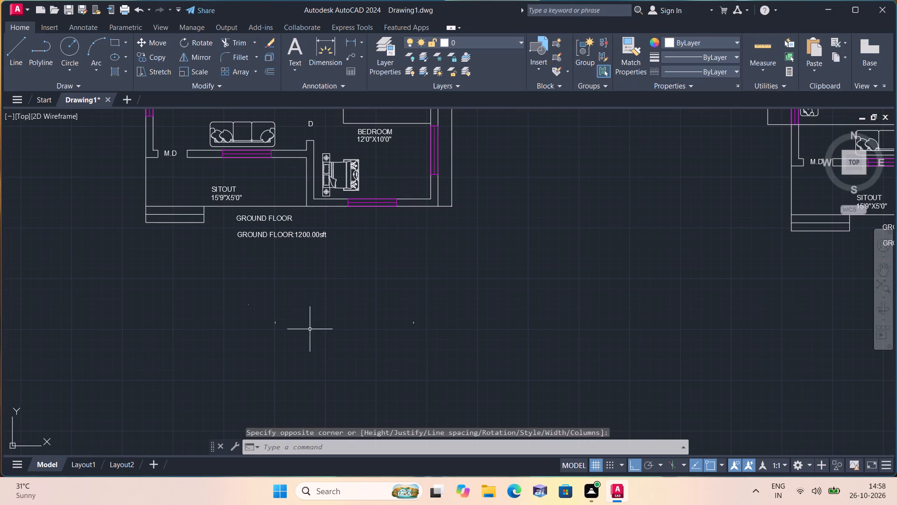
Inspect the properties of the tiny polyline beside the new text below the original ground-floor plan.
drag(328, 349, 306, 328)
click(199, 319)
right_click(199, 319)
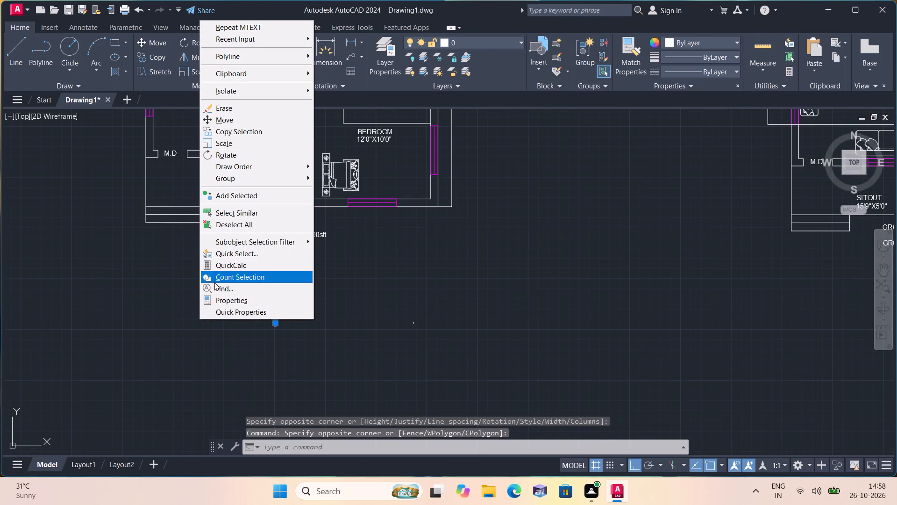
click(222, 299)
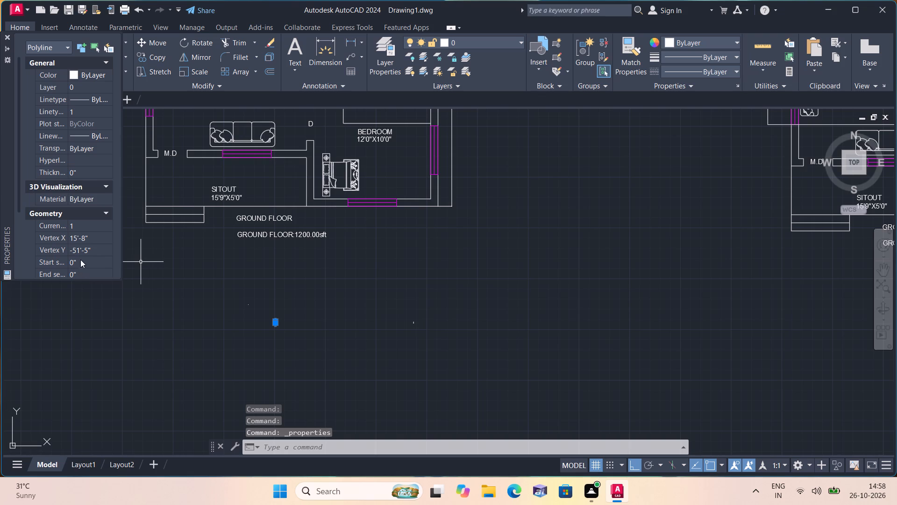
scroll(79, 203, down, 3)
scroll(80, 254, down, 2)
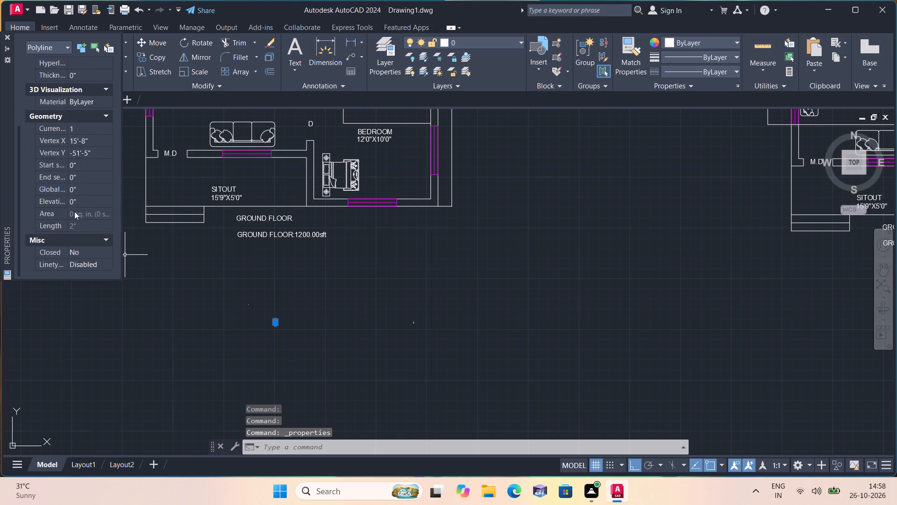
scroll(79, 170, down, 1)
scroll(100, 265, up, 3)
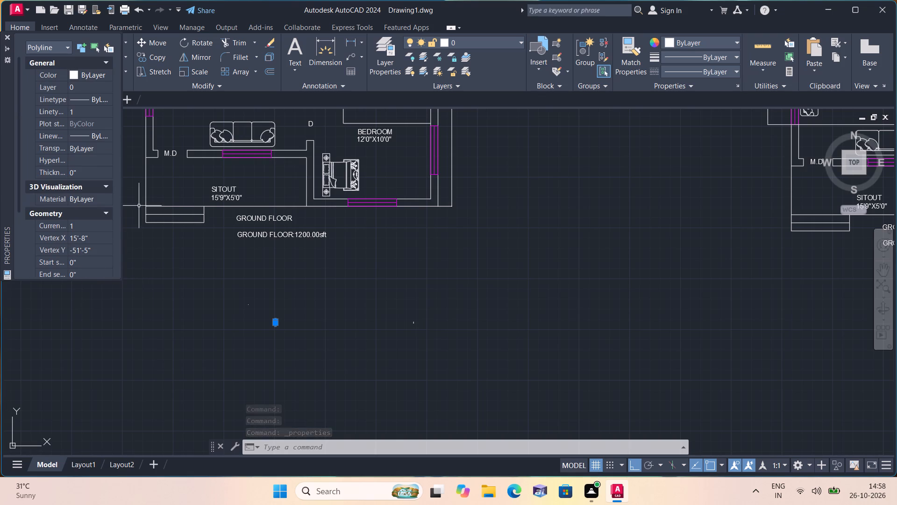
click(7, 36)
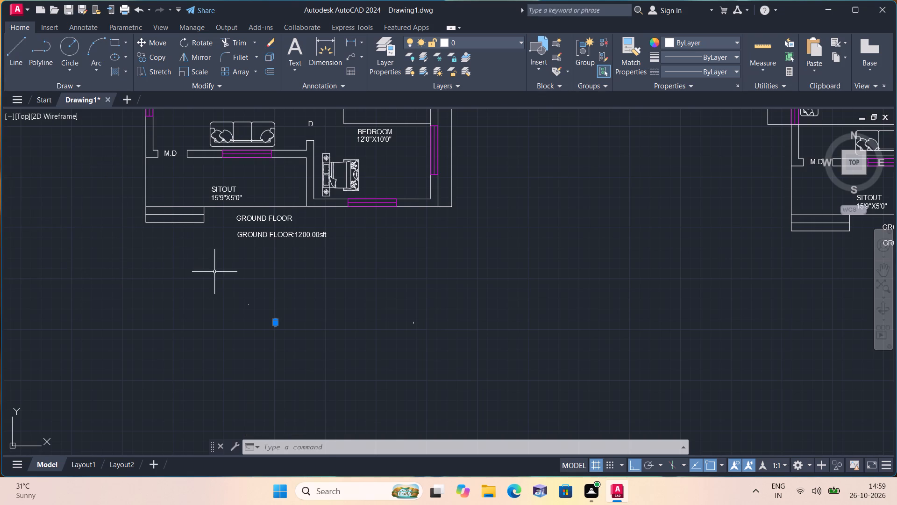
right_click(215, 272)
click(241, 457)
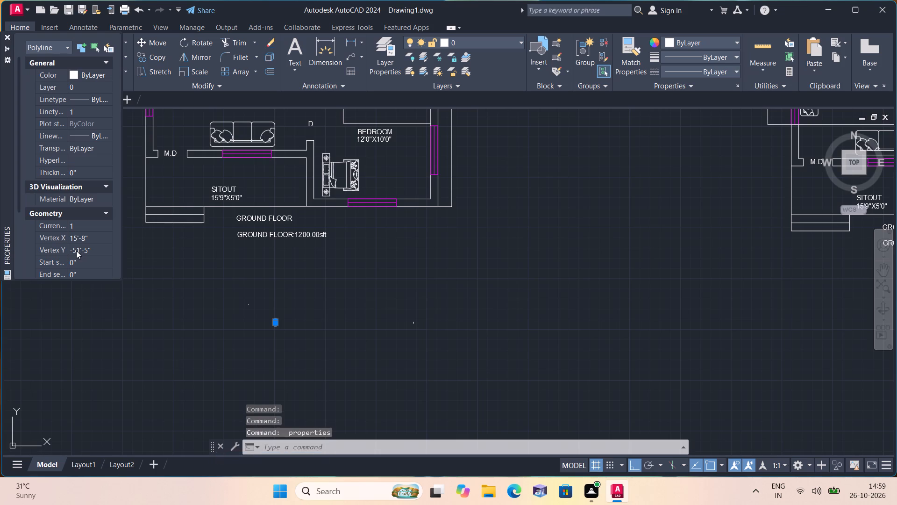
scroll(67, 231, down, 4)
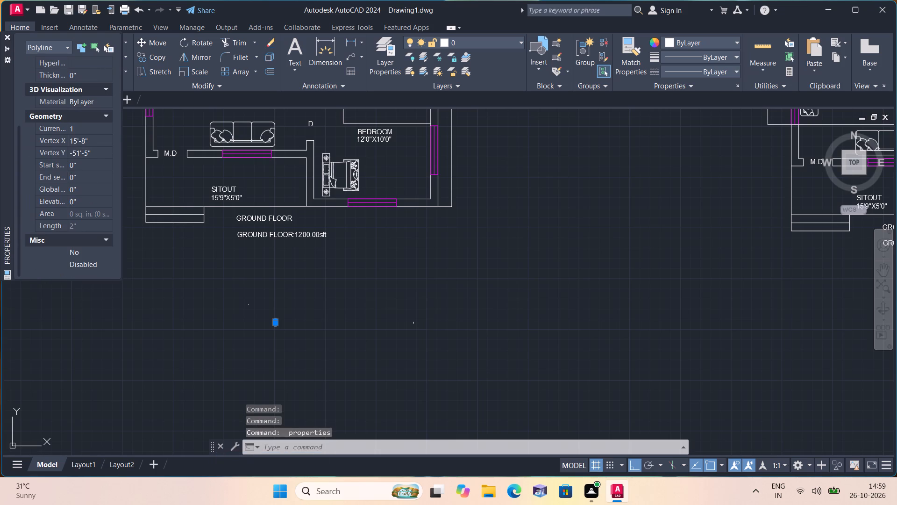
click(7, 36)
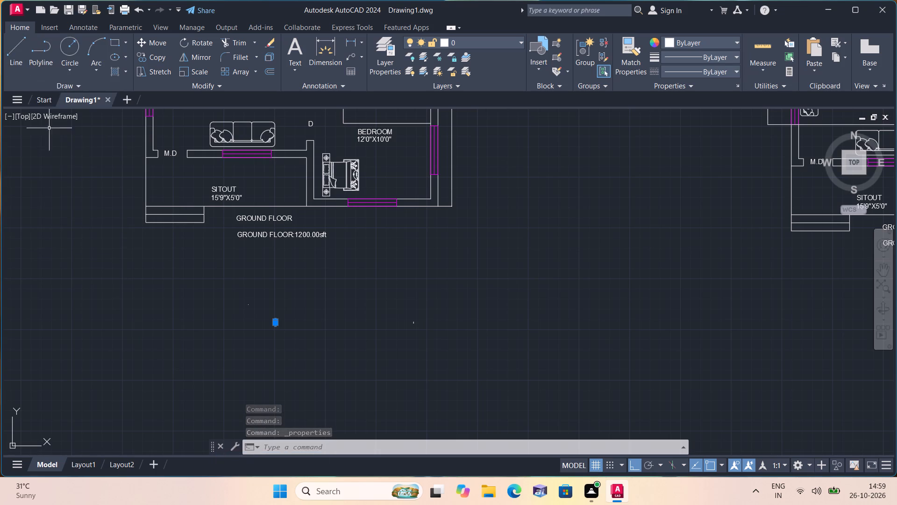
key(Escape)
Erase the two tiny stray polylines near the new text below the original ground-floor plan.
scroll(238, 319, up, 2)
scroll(331, 344, up, 2)
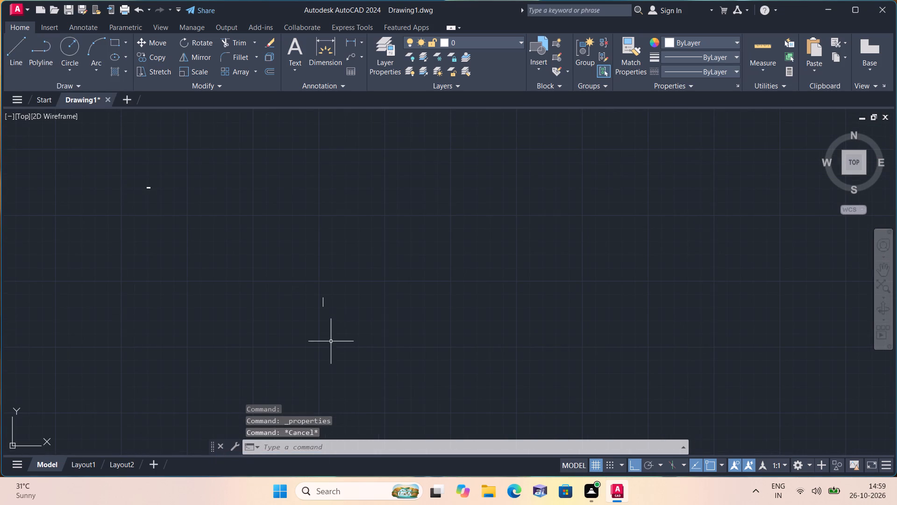
drag(297, 282, 304, 289)
click(370, 325)
scroll(370, 322, down, 1)
key(Delete)
scroll(377, 332, down, 1)
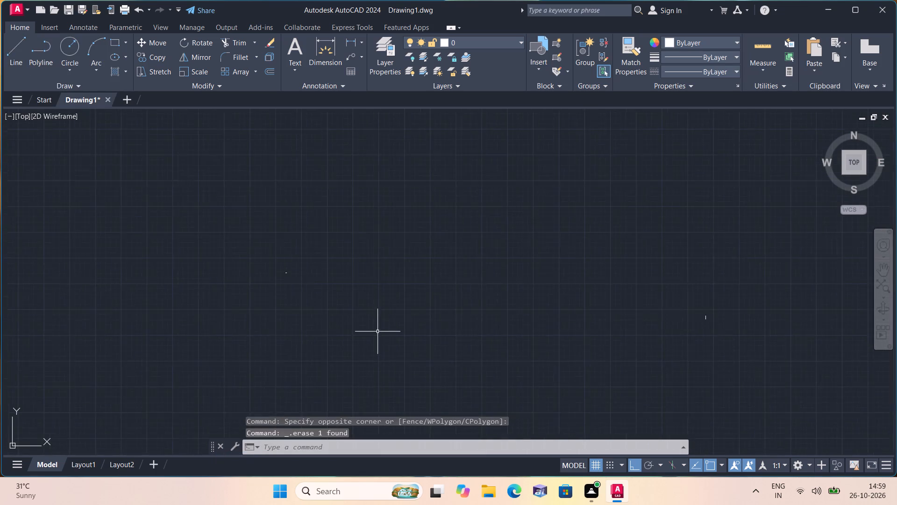
scroll(377, 332, down, 2)
click(531, 353)
click(479, 309)
key(Delete)
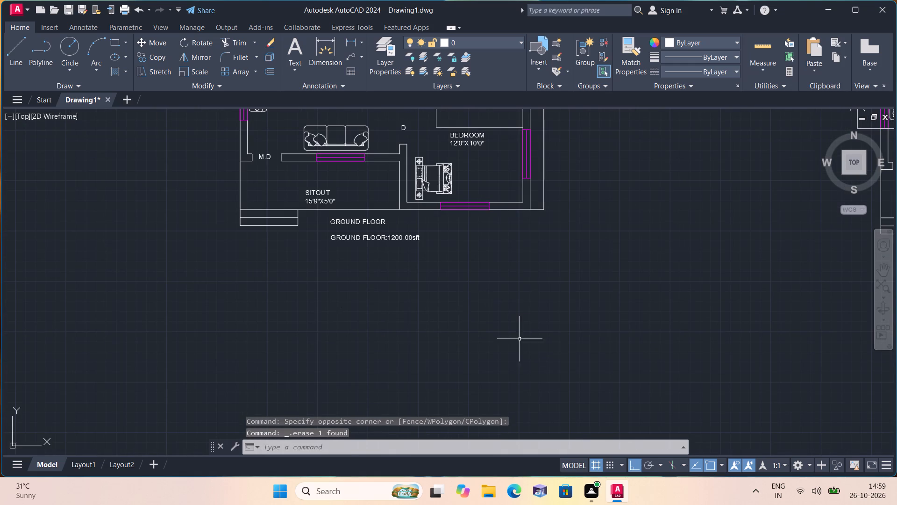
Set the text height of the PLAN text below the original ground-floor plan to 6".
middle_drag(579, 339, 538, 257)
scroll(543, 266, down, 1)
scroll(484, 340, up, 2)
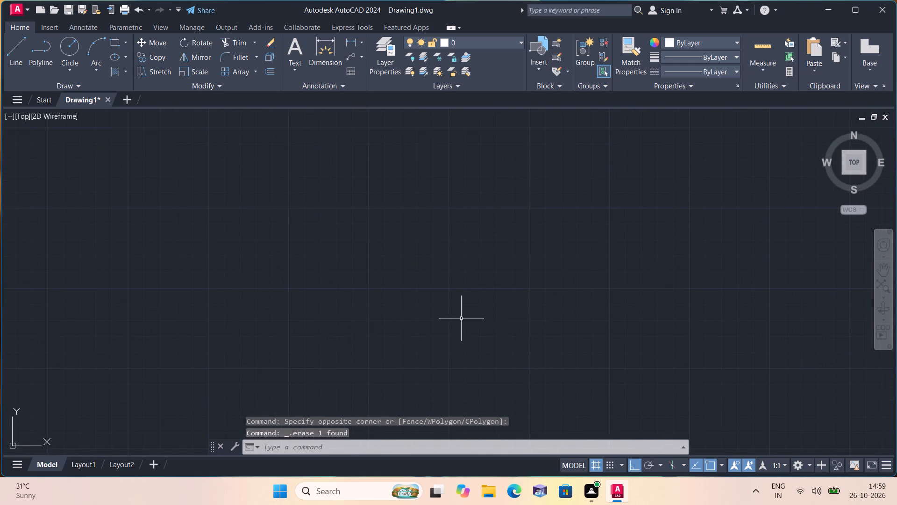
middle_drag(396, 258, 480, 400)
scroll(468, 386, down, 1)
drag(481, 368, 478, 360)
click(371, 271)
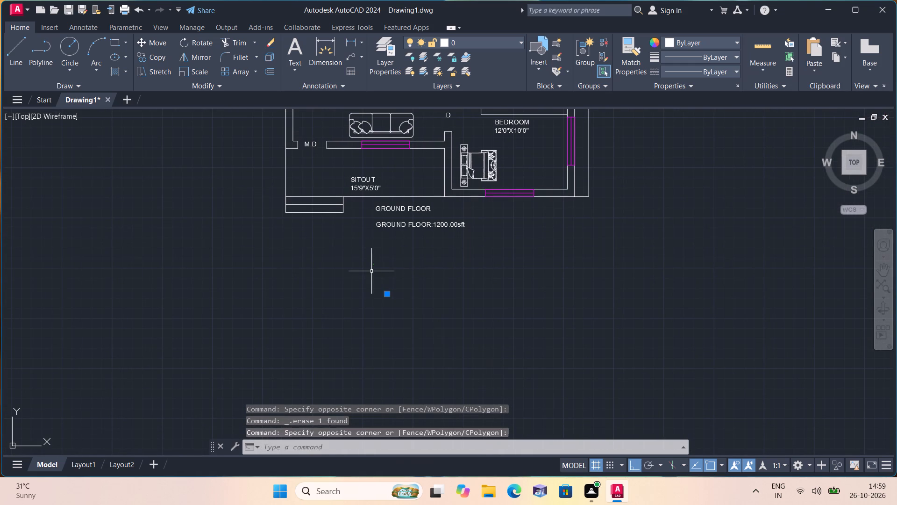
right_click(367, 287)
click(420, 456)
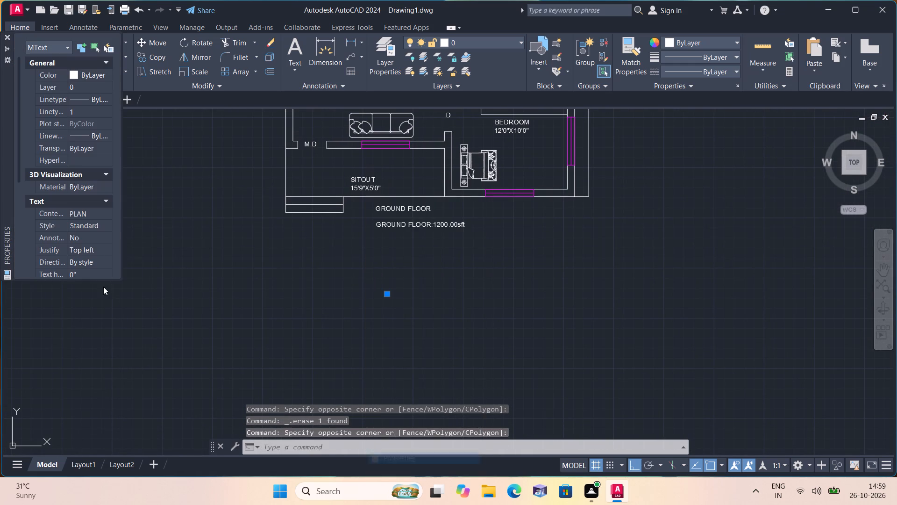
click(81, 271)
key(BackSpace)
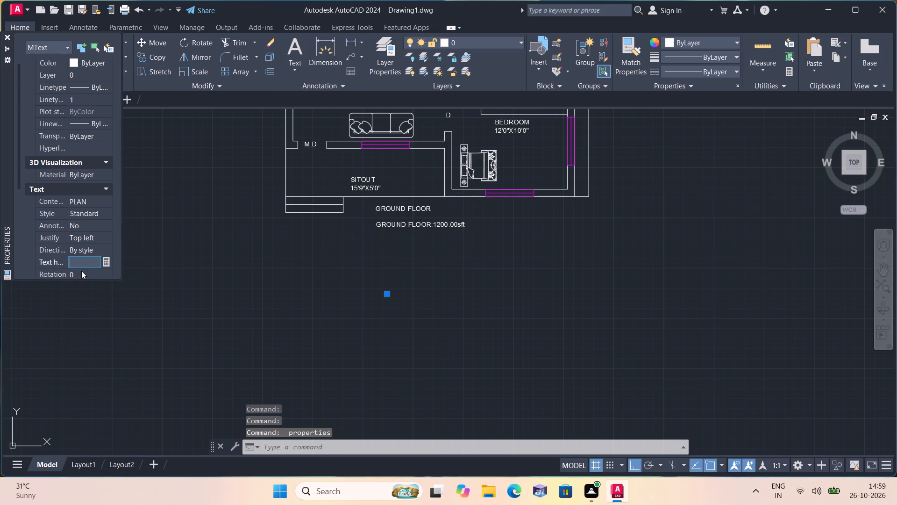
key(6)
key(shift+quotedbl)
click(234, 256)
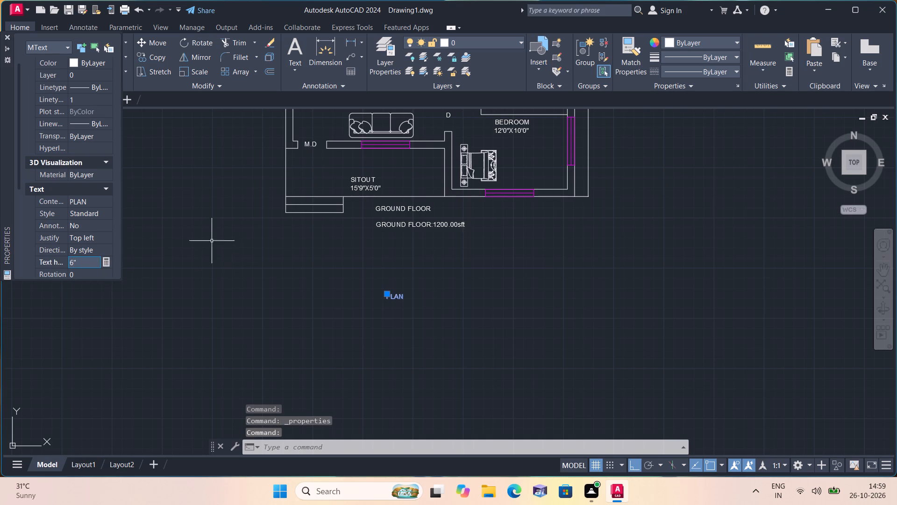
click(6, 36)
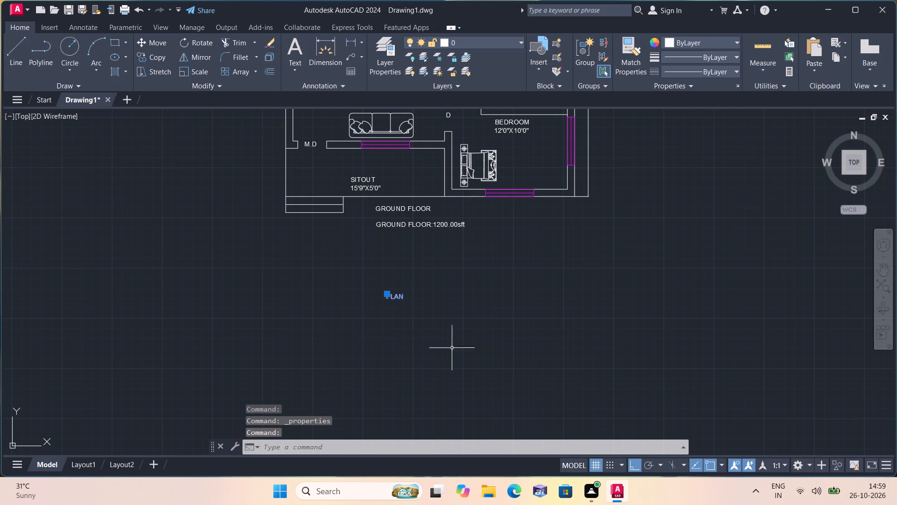
Set the text height of the PLAN title below the original ground-floor plan to 1'.
right_click(411, 322)
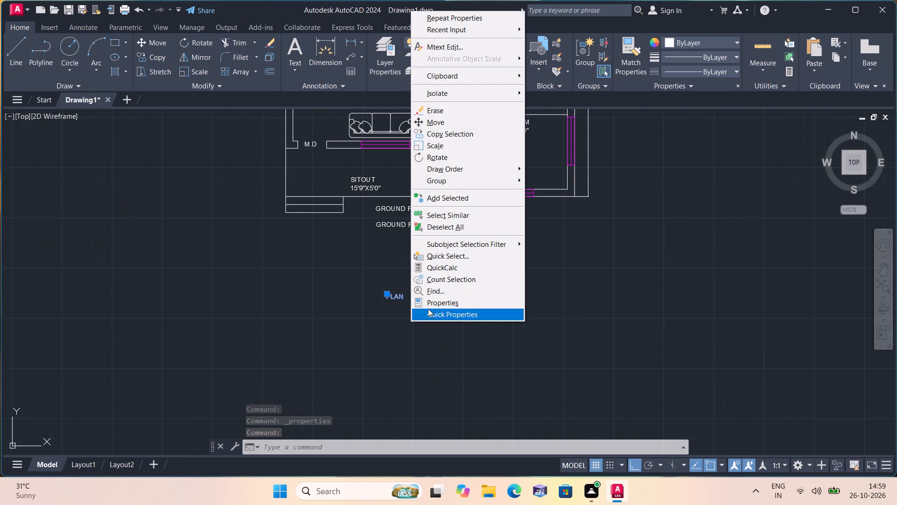
click(434, 301)
click(78, 272)
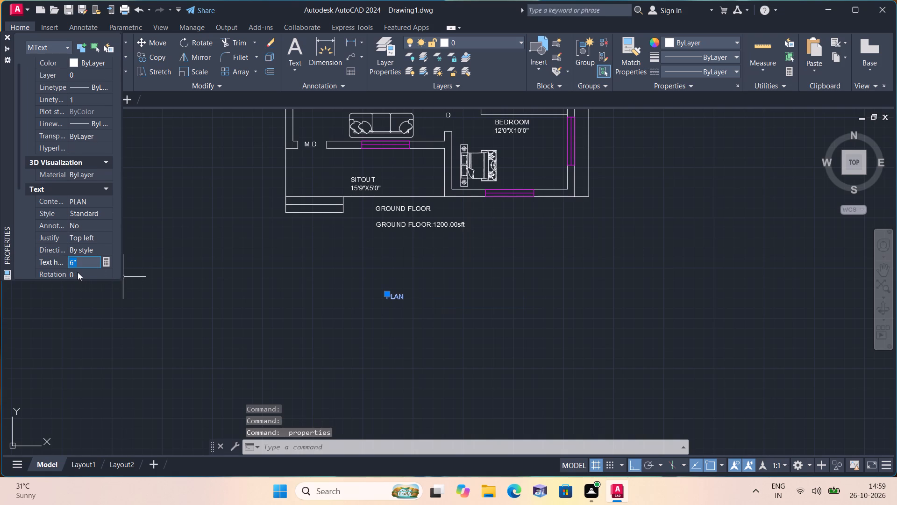
key(BackSpace)
text(1')
click(219, 292)
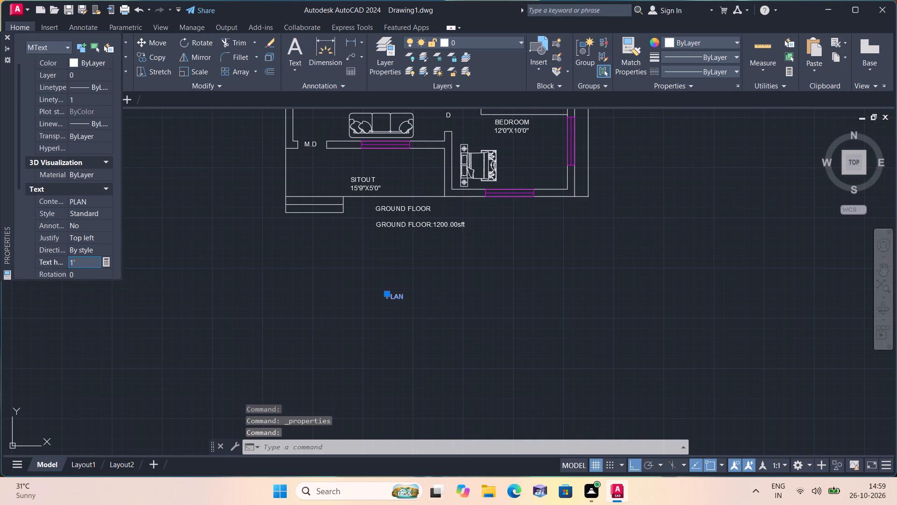
key(Escape)
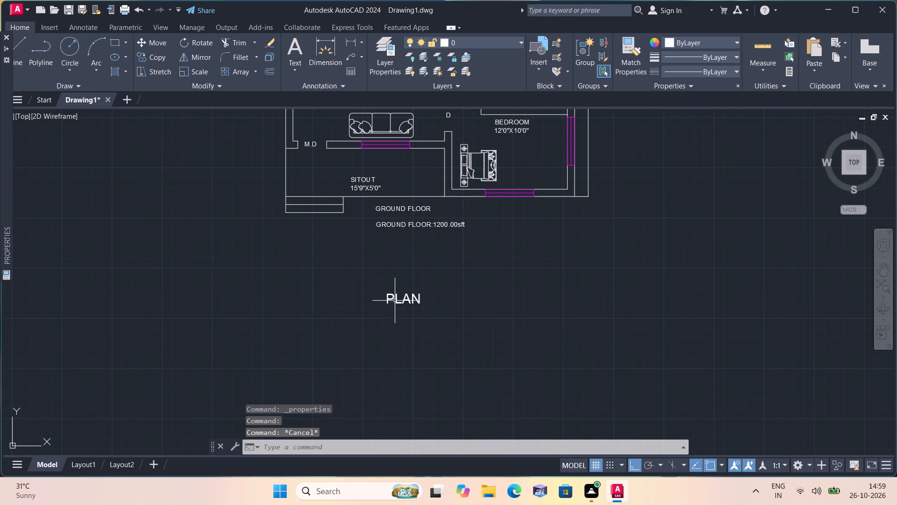
Move the PLAN title straight up, closer to the area label of the original ground-floor plan.
click(395, 301)
click(388, 293)
click(405, 263)
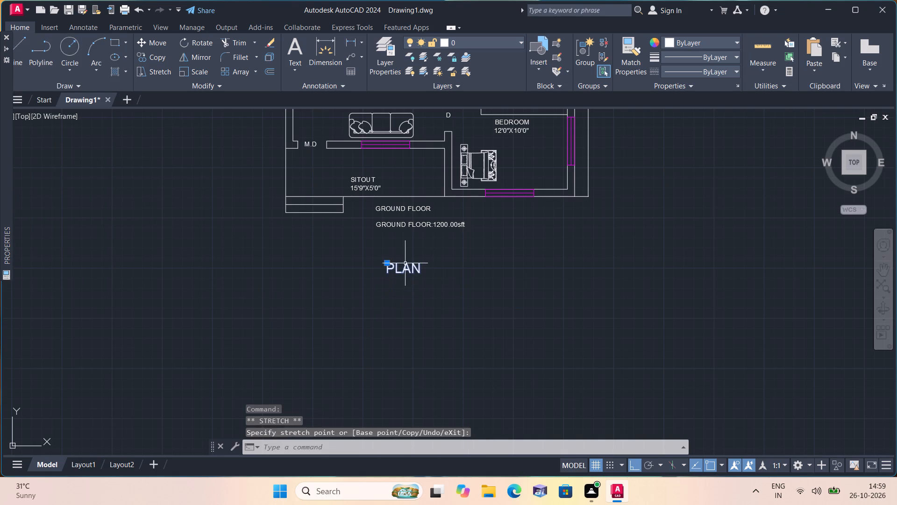
key(Escape)
Add the multiline text ELEVATION between the front elevation and the original ground-floor plan.
middle_drag(380, 253, 275, 382)
scroll(276, 381, down, 3)
scroll(293, 253, up, 2)
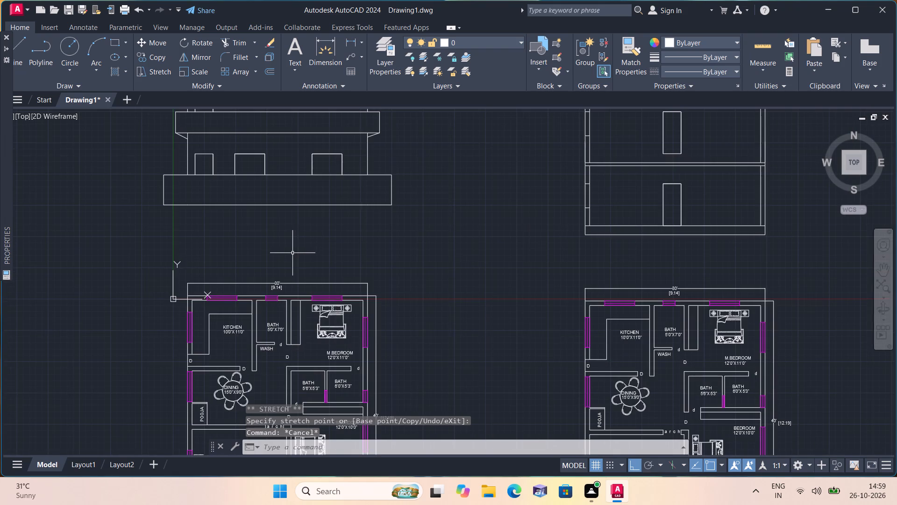
middle_drag(286, 256, 339, 305)
key(m)
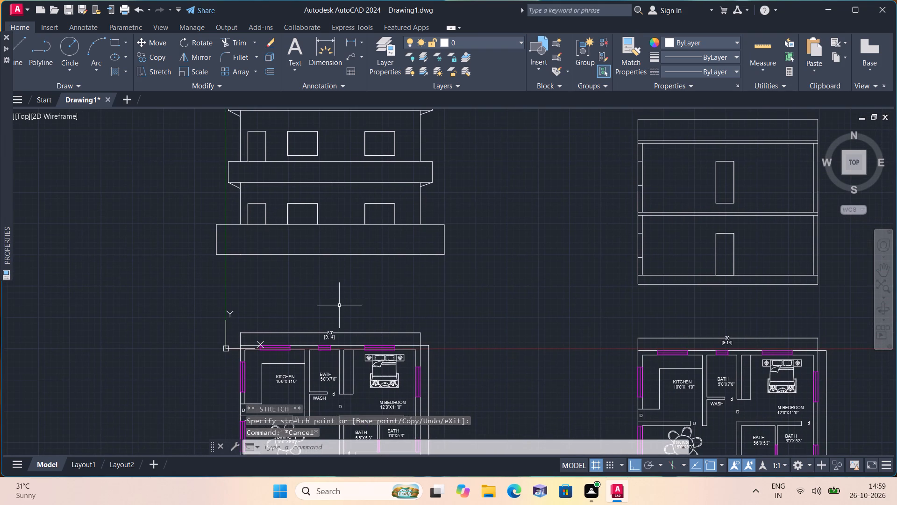
text(T)
key(space)
triple_click(303, 279)
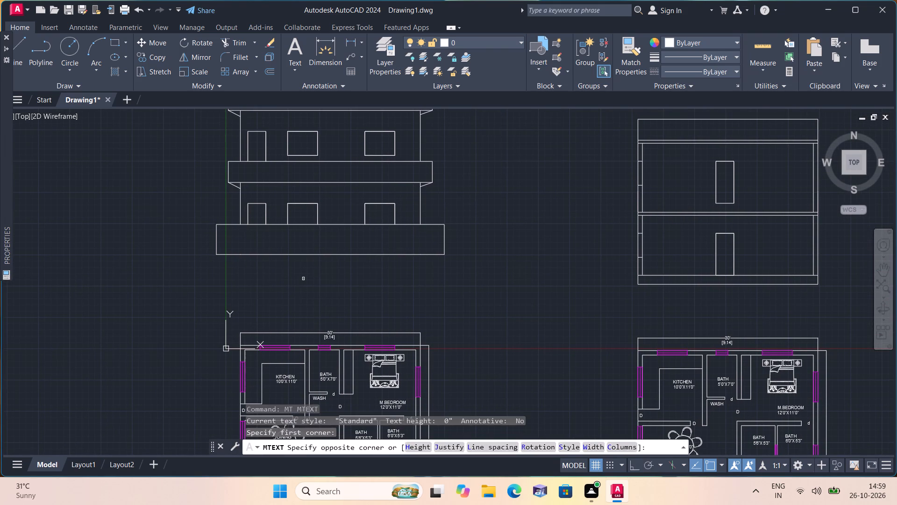
text(ELEVATION)
click(332, 303)
Set the text height of the ELEVATION title below the front elevation to 1'.
scroll(329, 298, up, 1)
drag(349, 303, 342, 294)
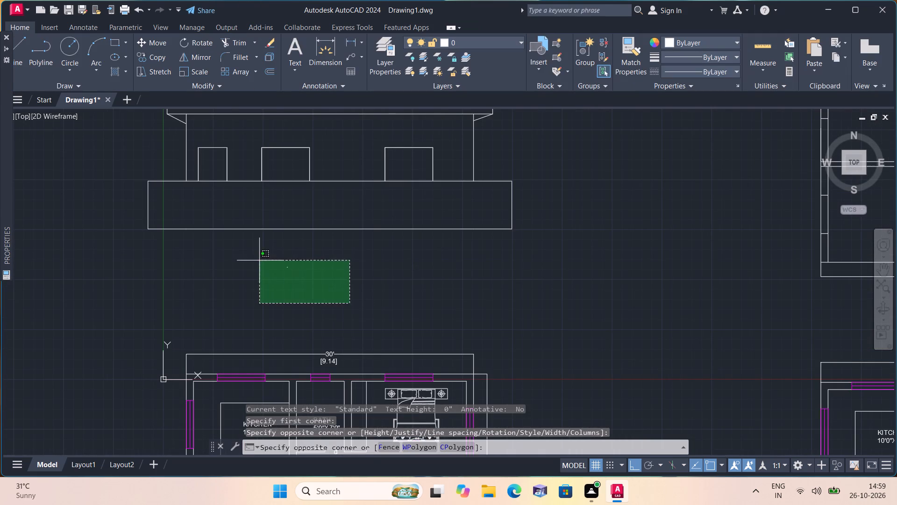
click(258, 260)
right_click(258, 260)
click(293, 458)
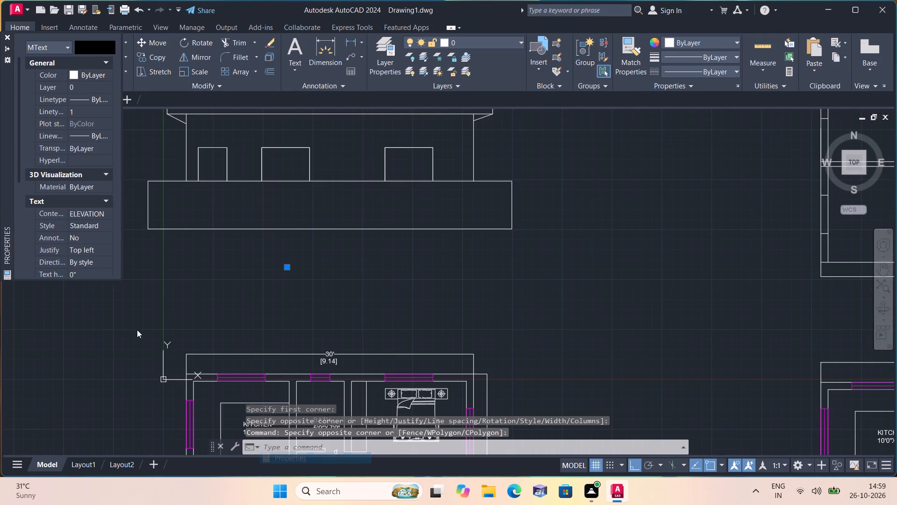
click(78, 269)
key(BackSpace)
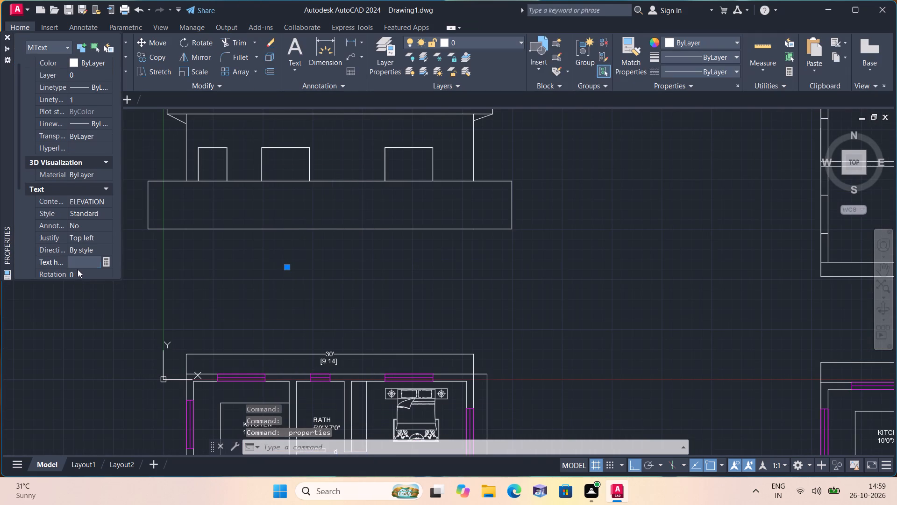
text(1')
click(225, 276)
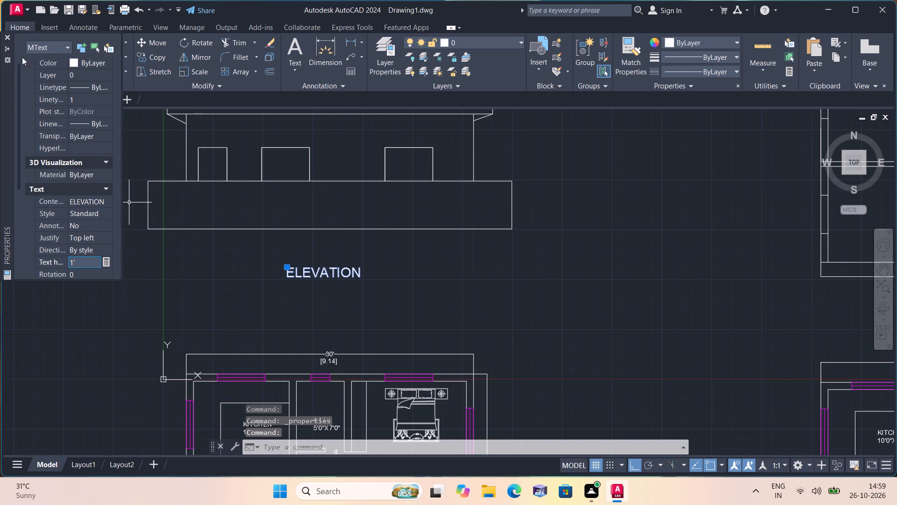
click(7, 33)
key(Escape)
Add the multiline text SECTION between the two-storey section and the copied ground-floor plan.
scroll(250, 267, down, 1)
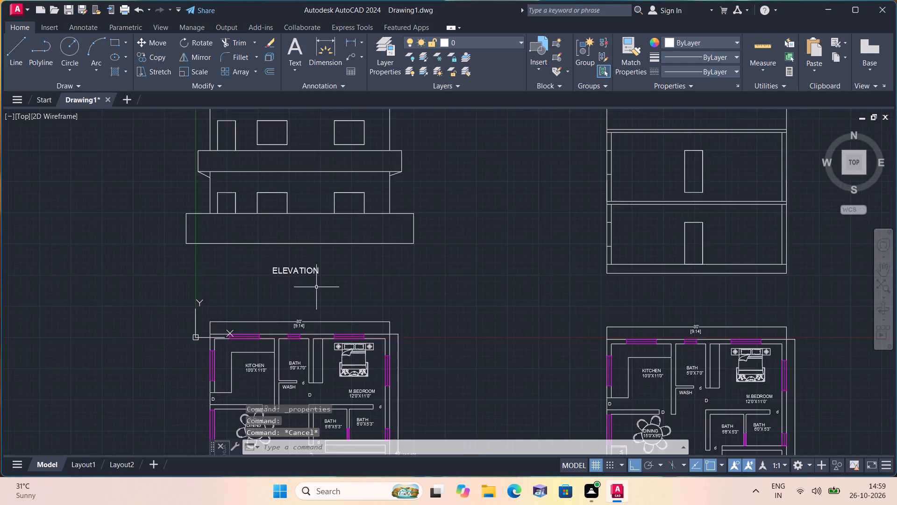
scroll(336, 288, down, 1)
middle_drag(520, 281, 397, 331)
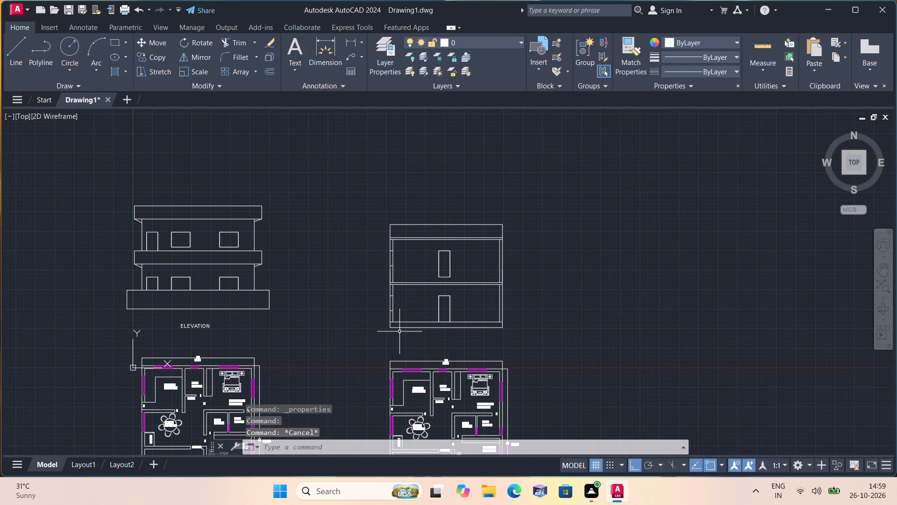
text(MT)
key(space)
scroll(450, 345, up, 2)
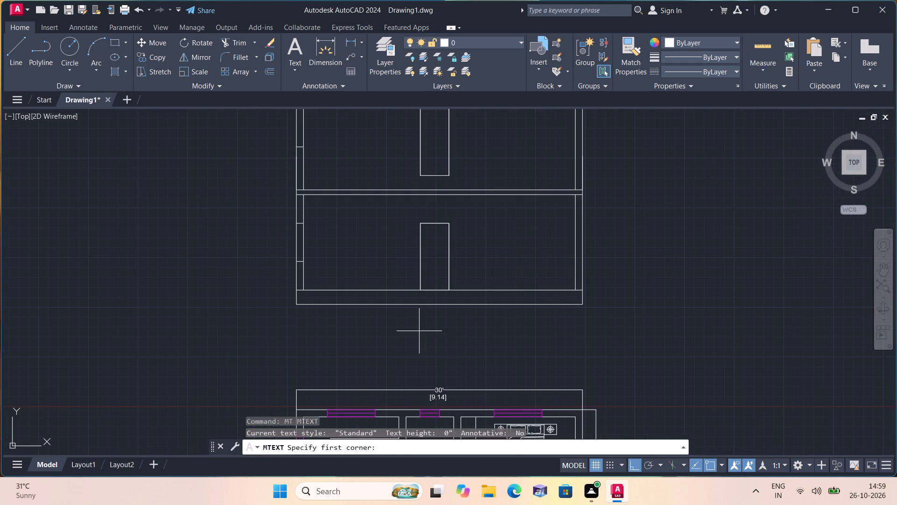
triple_click(419, 331)
text(SEX)
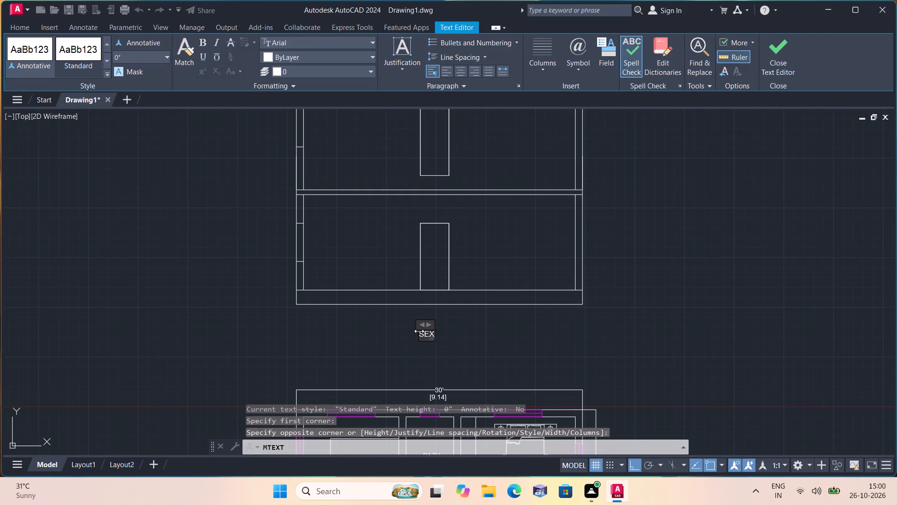
key(BackSpace)
key(c)
text(TION)
scroll(449, 344, up, 1)
click(450, 344)
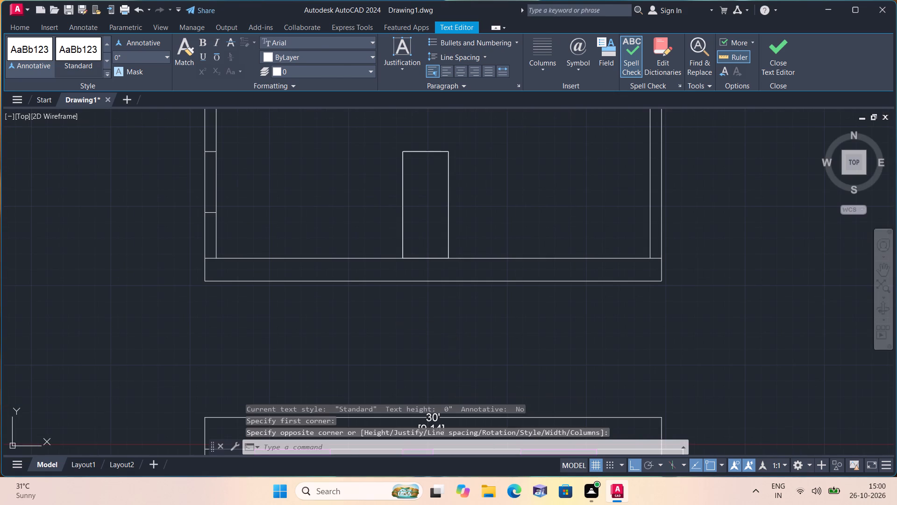
Set the text height of the SECTION title below the two-storey section to 1'.
click(469, 349)
click(361, 317)
right_click(361, 317)
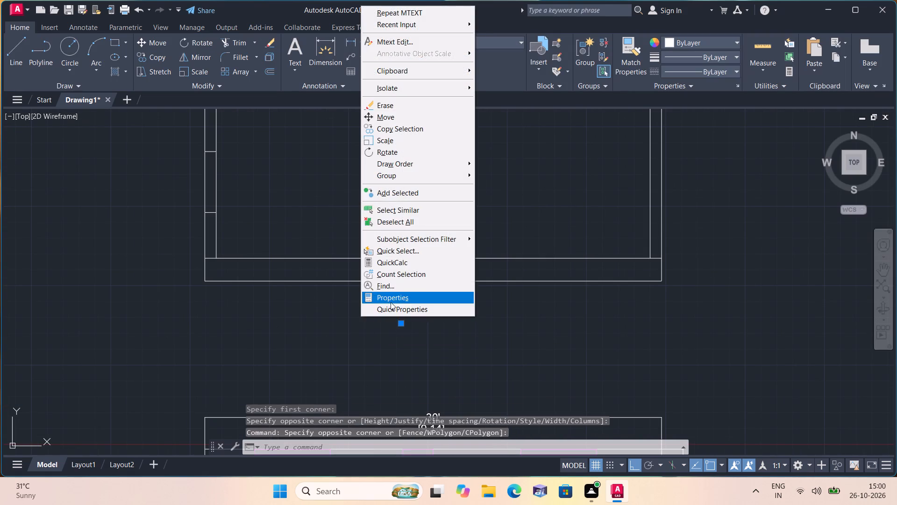
click(390, 296)
click(72, 275)
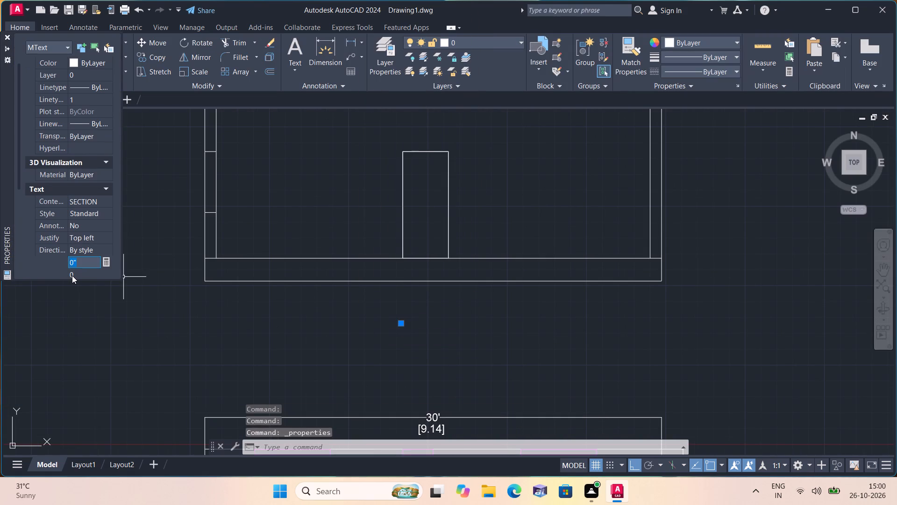
key(BackSpace)
text(1')
click(200, 303)
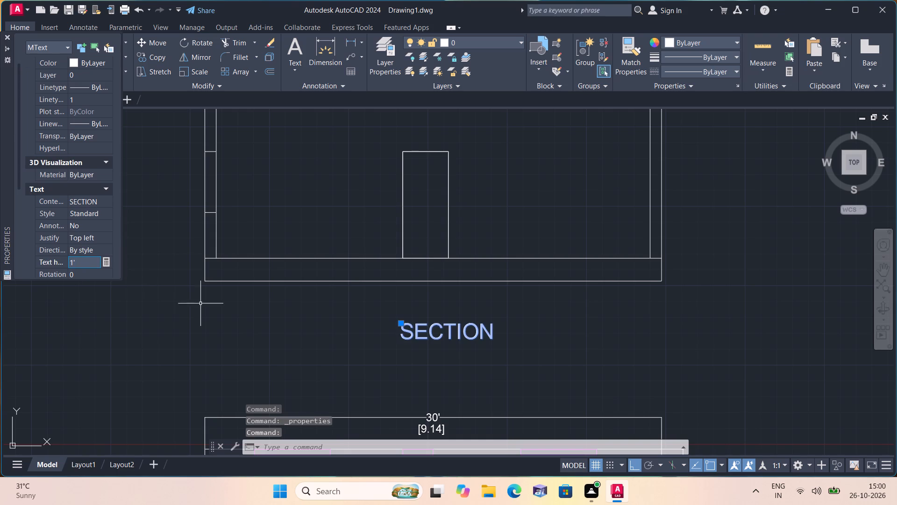
click(7, 35)
key(Escape)
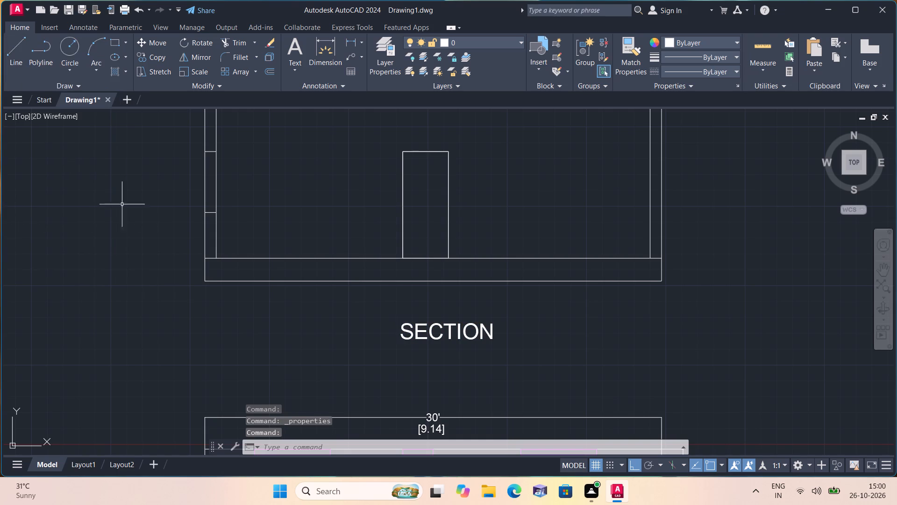
Review the whole sheet, checking the elevation, the section, both ground-floor plans and their titles.
scroll(427, 345, down, 1)
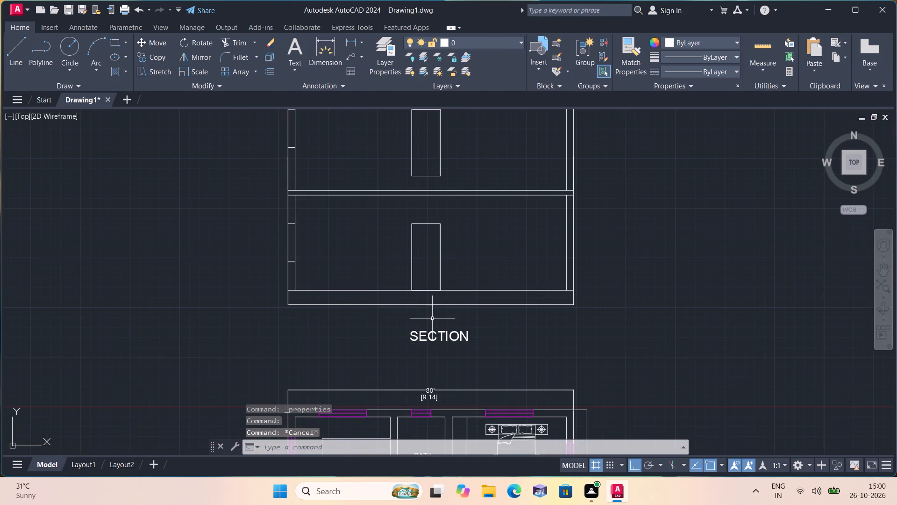
scroll(432, 318, down, 1)
scroll(392, 303, down, 2)
scroll(237, 255, up, 1)
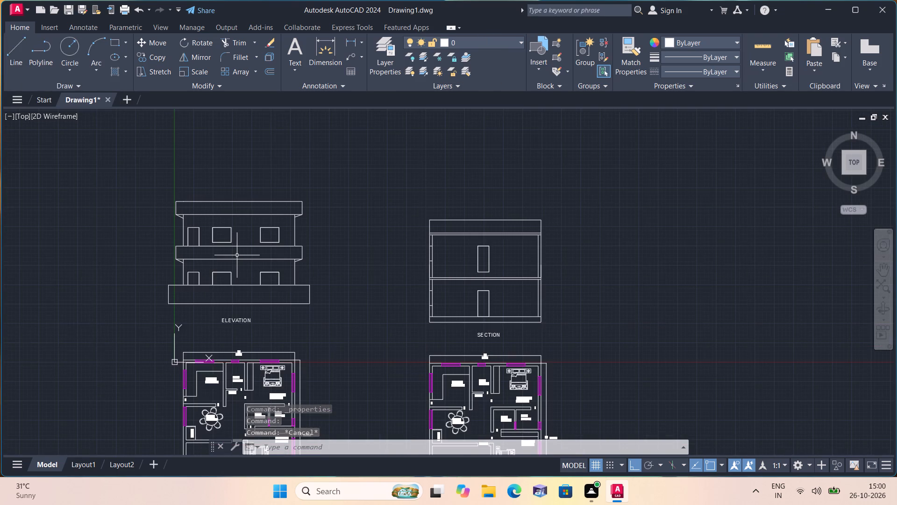
scroll(238, 256, up, 1)
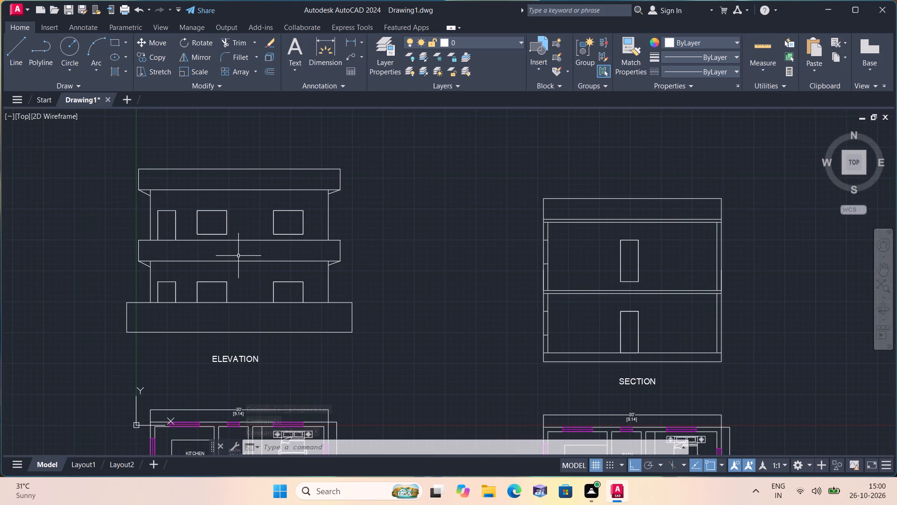
middle_drag(241, 260, 244, 295)
middle_drag(364, 320, 290, 251)
scroll(322, 284, down, 1)
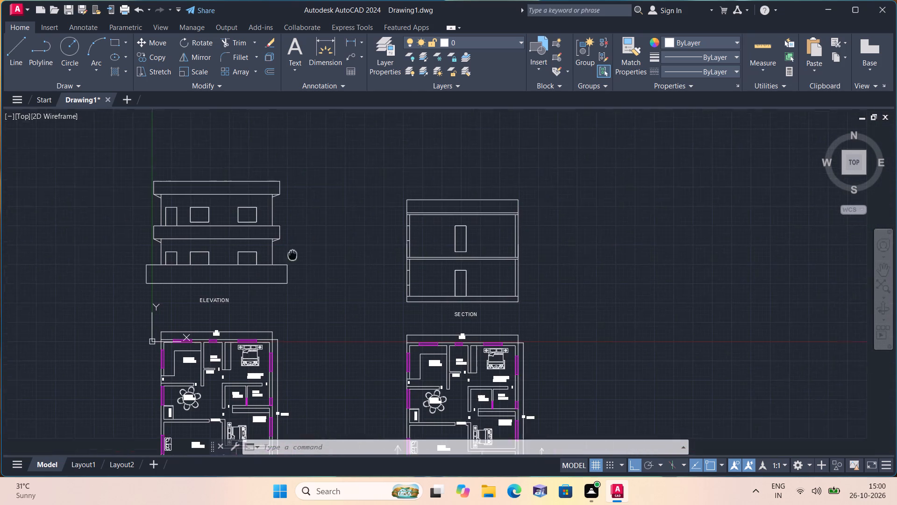
middle_drag(290, 251, 277, 236)
scroll(312, 295, down, 1)
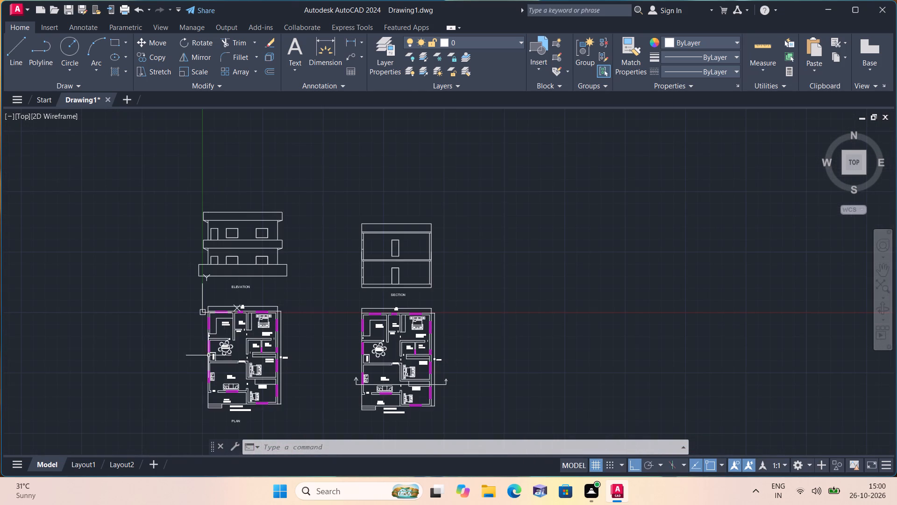
scroll(215, 364, up, 1)
scroll(235, 396, up, 1)
middle_drag(233, 398, 240, 341)
scroll(240, 341, down, 1)
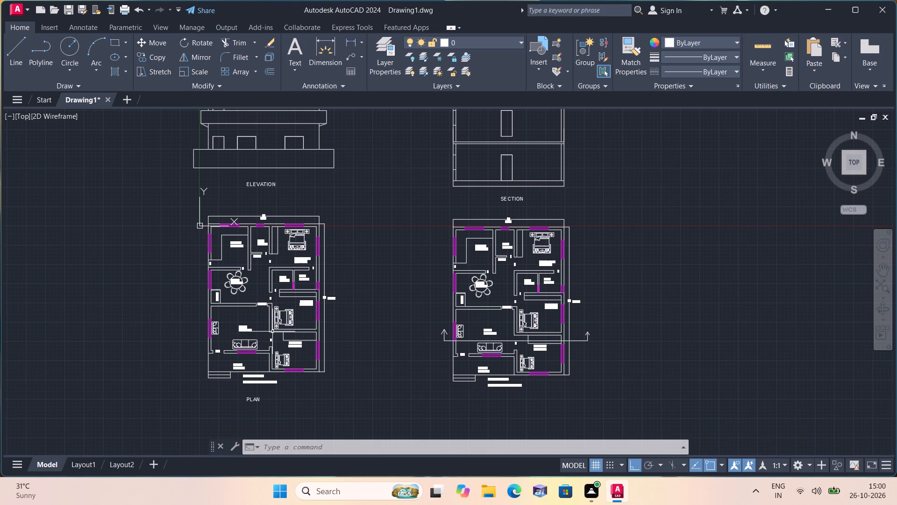
scroll(306, 284, down, 1)
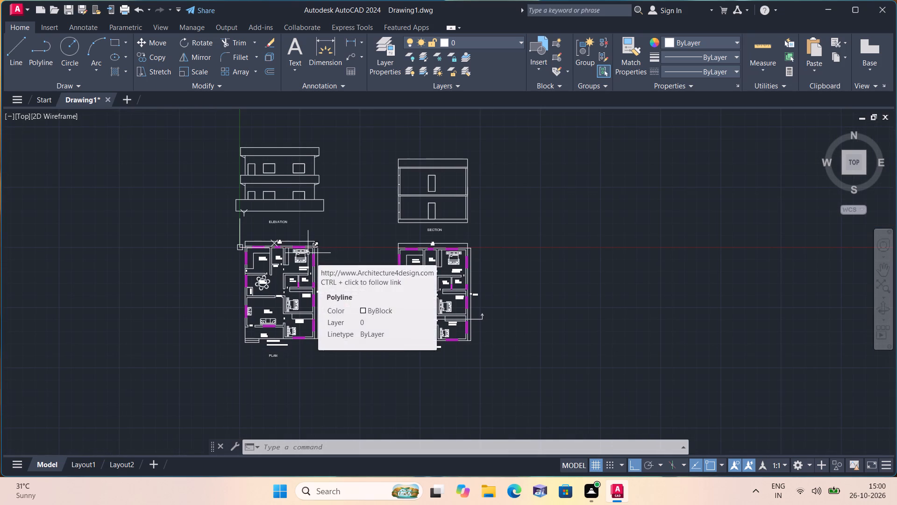
middle_drag(308, 253, 304, 253)
scroll(304, 253, down, 1)
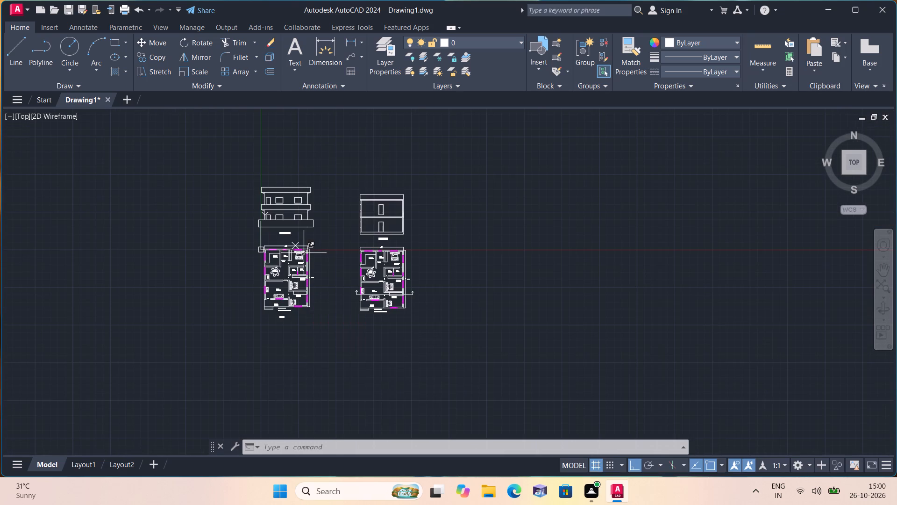
Examine both ground-floor plans, the section line across the copied plan, and the elevation and section with their titles.
scroll(304, 253, up, 2)
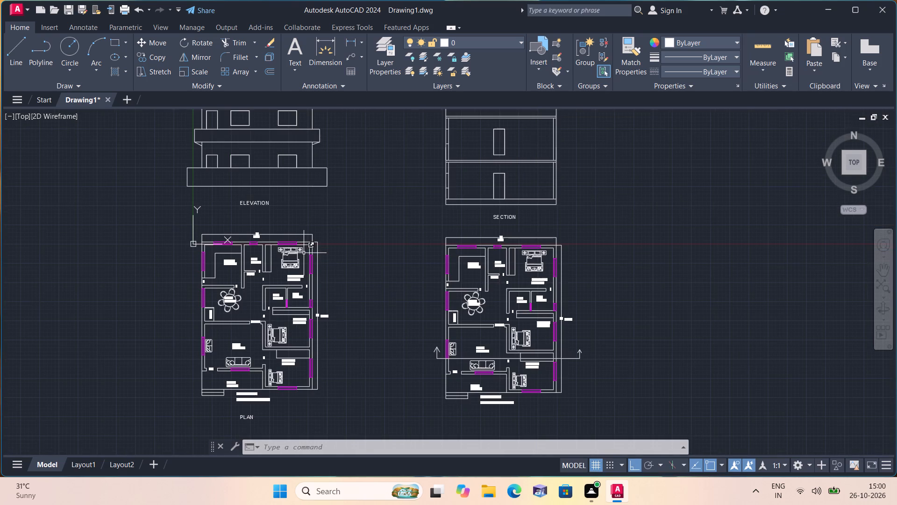
scroll(221, 344, up, 1)
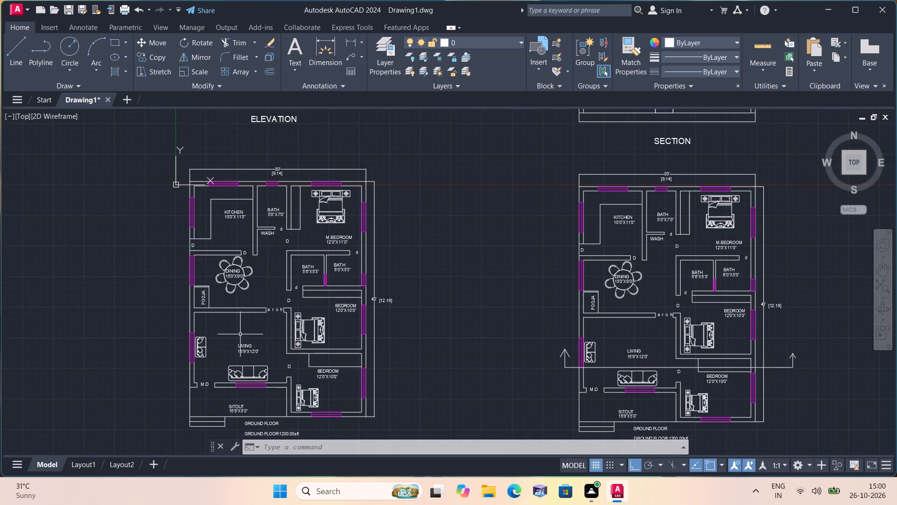
middle_drag(234, 329, 217, 268)
middle_drag(219, 269, 216, 310)
scroll(216, 309, down, 1)
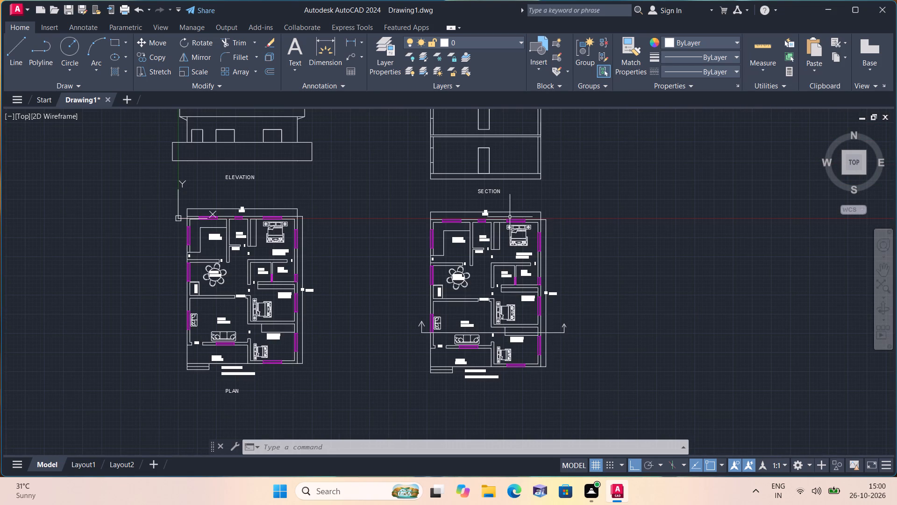
scroll(564, 313, up, 2)
middle_drag(556, 309, 524, 292)
scroll(524, 292, down, 1)
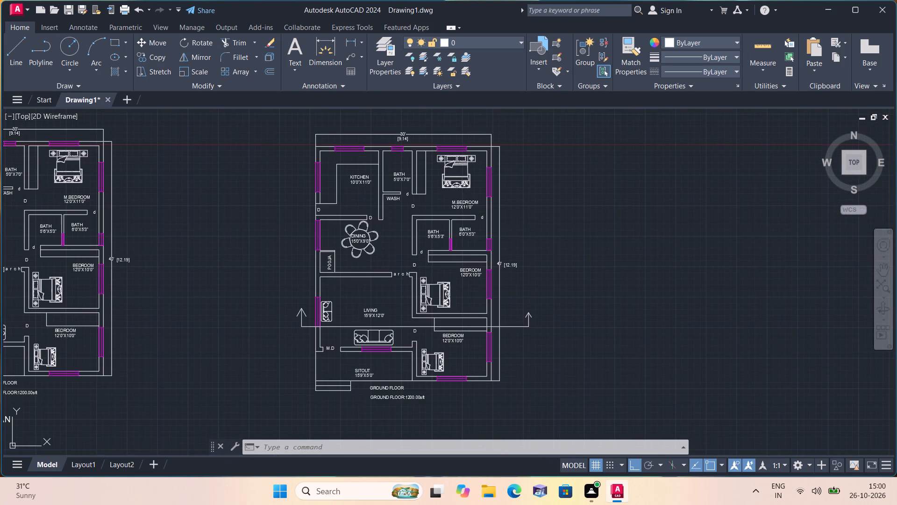
scroll(524, 292, down, 1)
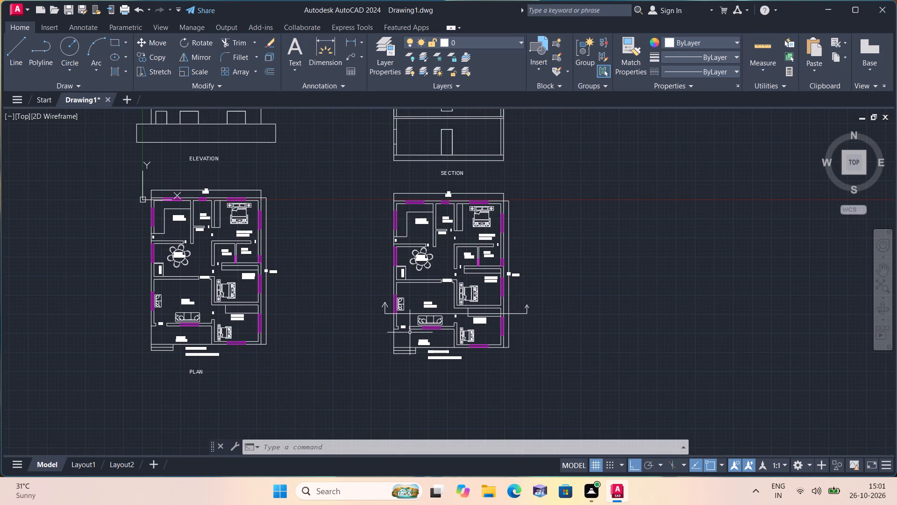
scroll(410, 332, up, 1)
middle_drag(407, 330, 404, 335)
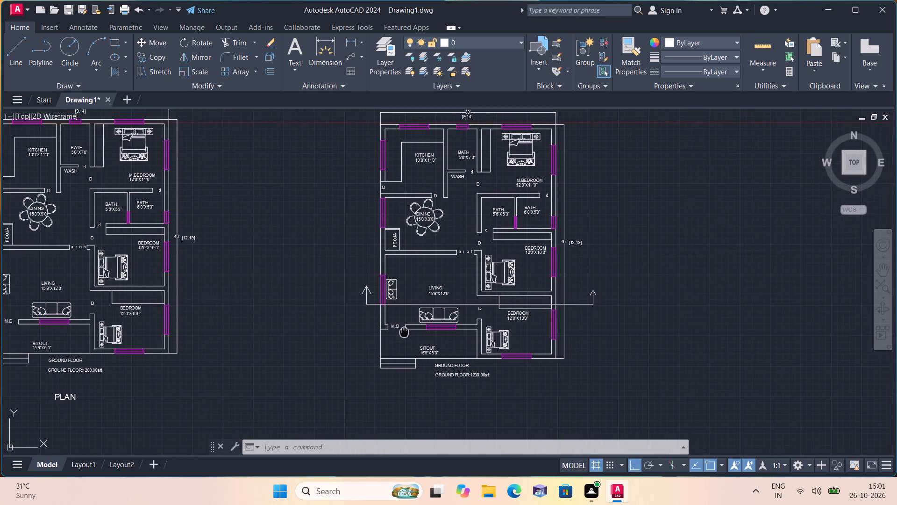
middle_drag(404, 335, 405, 343)
middle_click(405, 343)
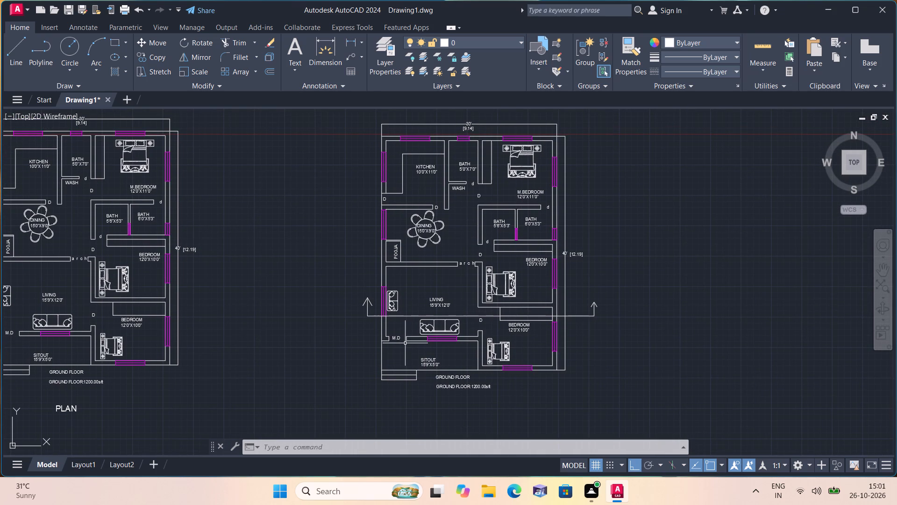
scroll(405, 343, down, 1)
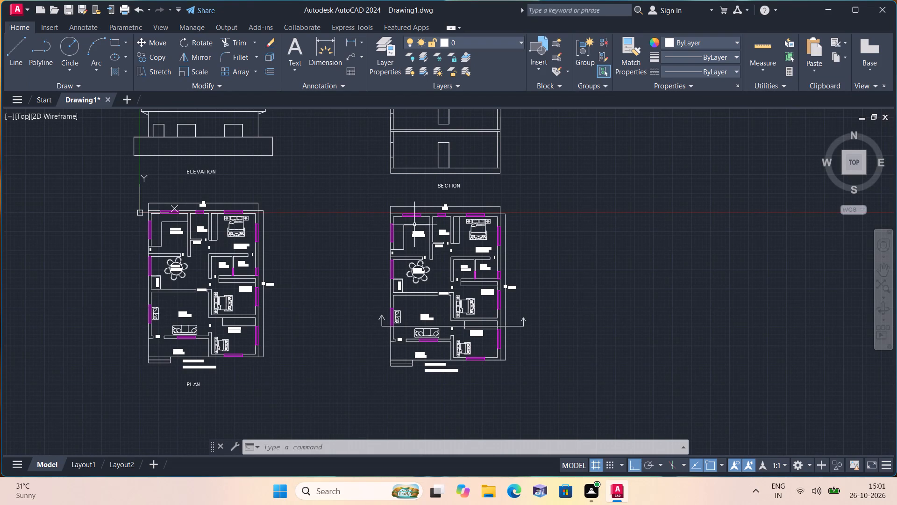
middle_drag(421, 193, 411, 193)
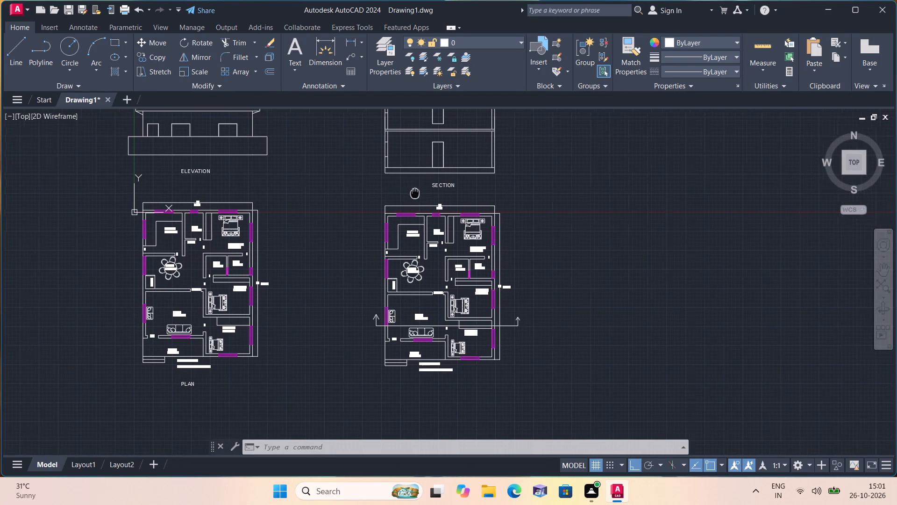
middle_drag(411, 193, 399, 284)
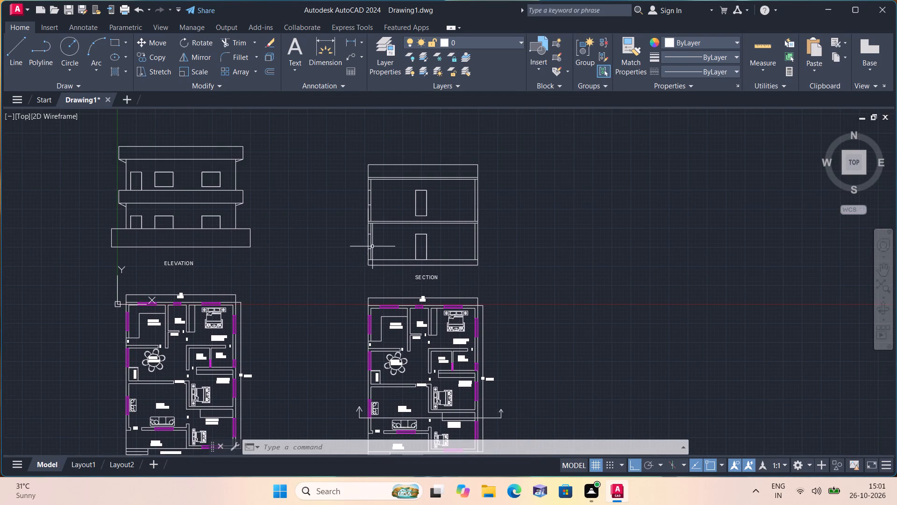
scroll(408, 248, up, 1)
scroll(400, 247, down, 1)
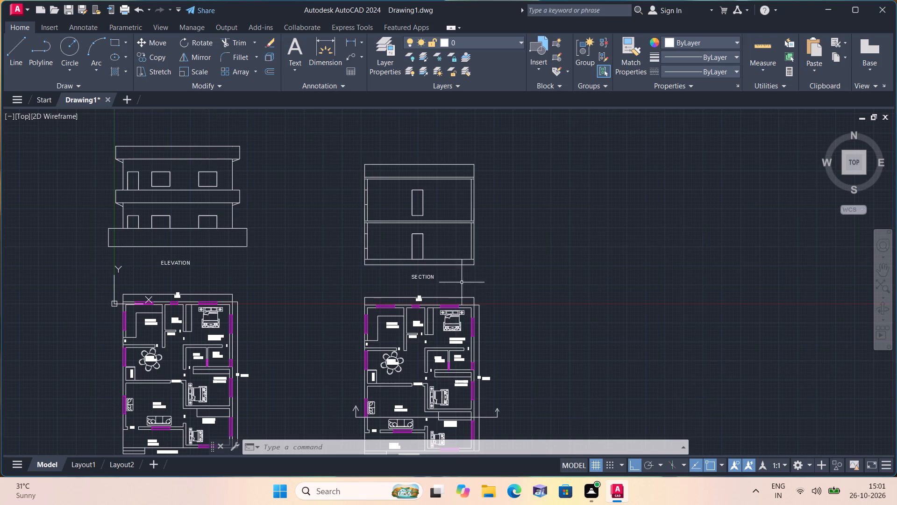
middle_drag(472, 285, 434, 242)
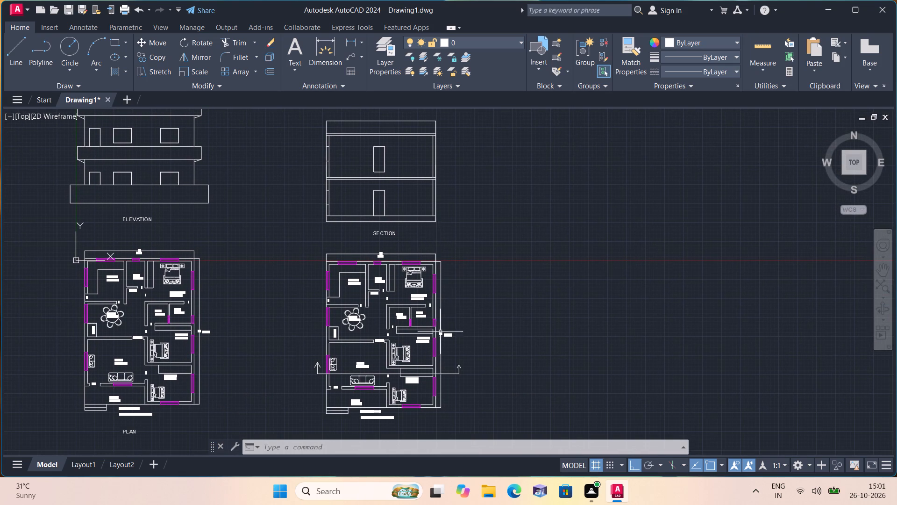
scroll(410, 351, up, 2)
middle_drag(388, 353, 382, 333)
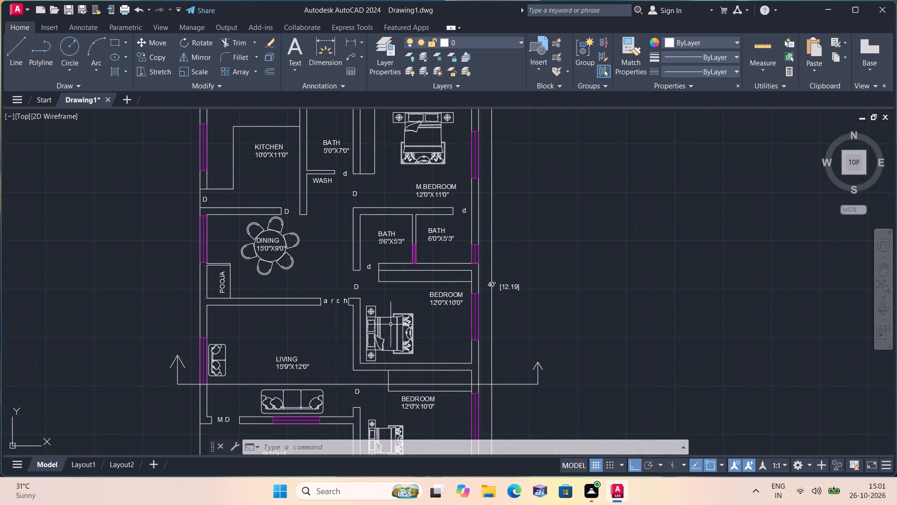
scroll(385, 308, down, 1)
middle_drag(361, 267, 395, 396)
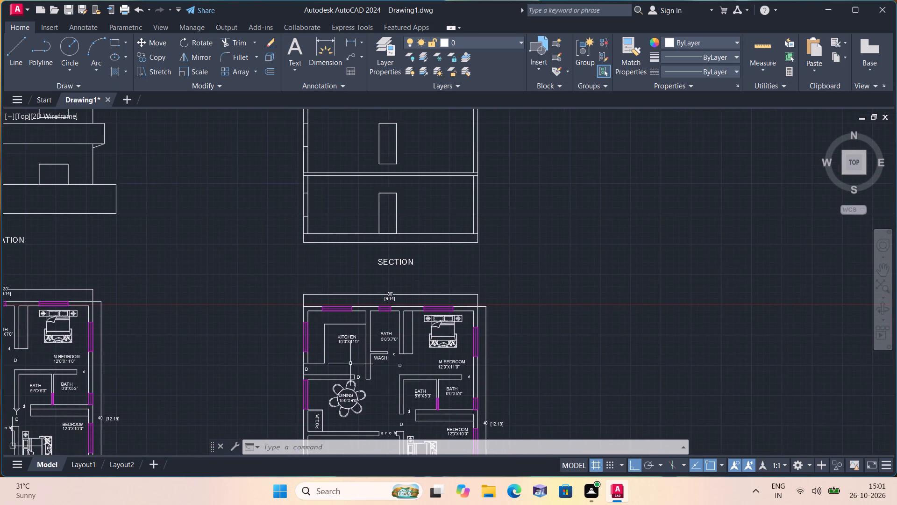
scroll(335, 361, down, 1)
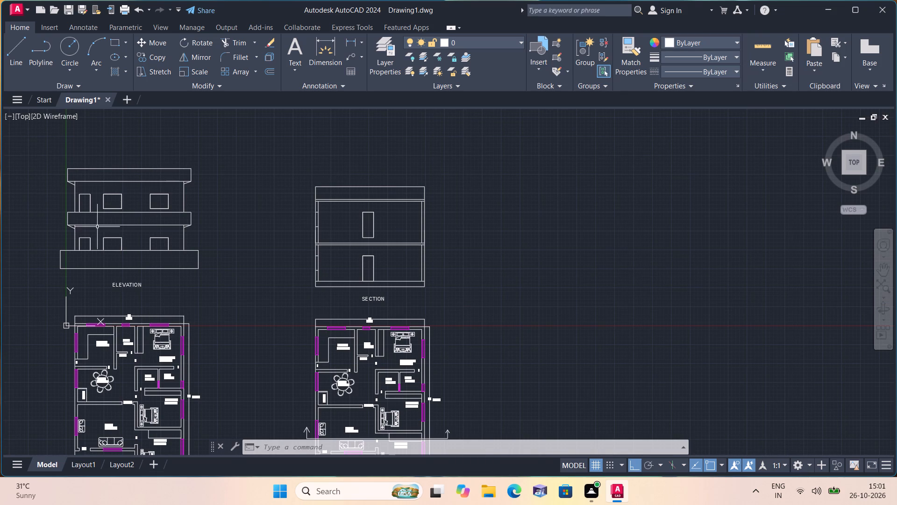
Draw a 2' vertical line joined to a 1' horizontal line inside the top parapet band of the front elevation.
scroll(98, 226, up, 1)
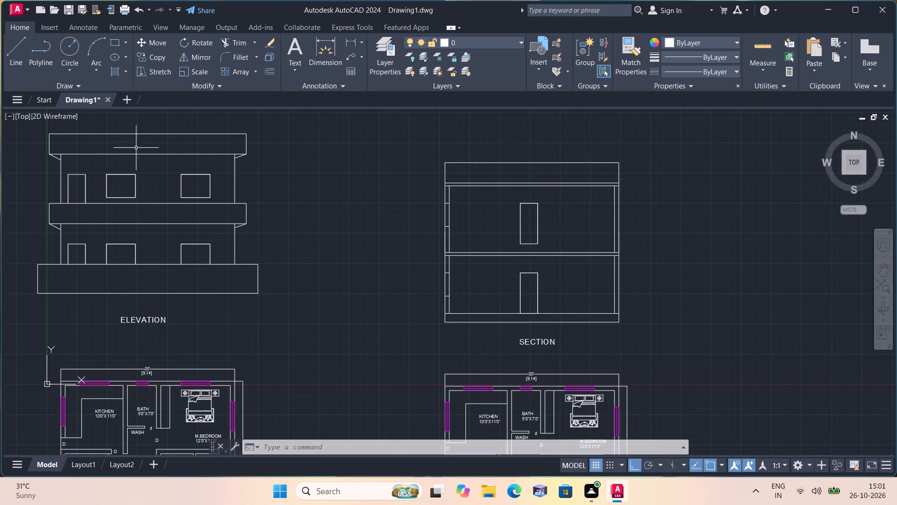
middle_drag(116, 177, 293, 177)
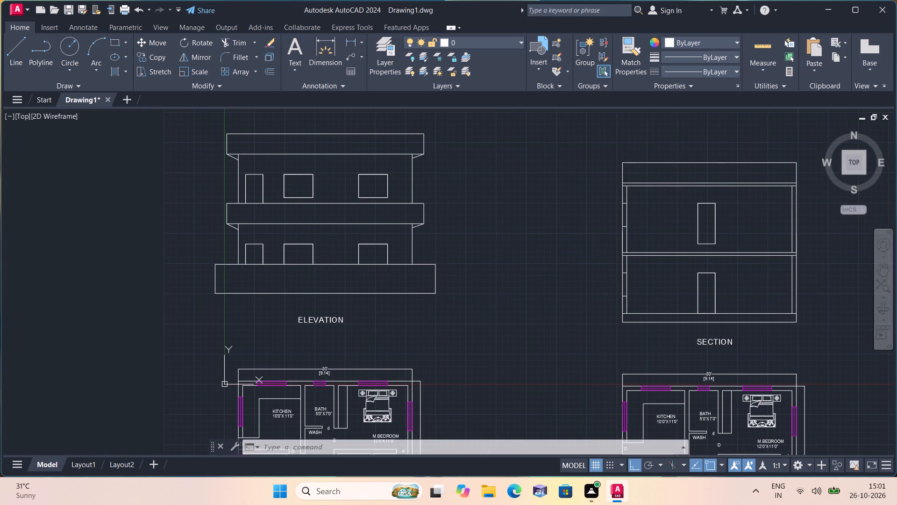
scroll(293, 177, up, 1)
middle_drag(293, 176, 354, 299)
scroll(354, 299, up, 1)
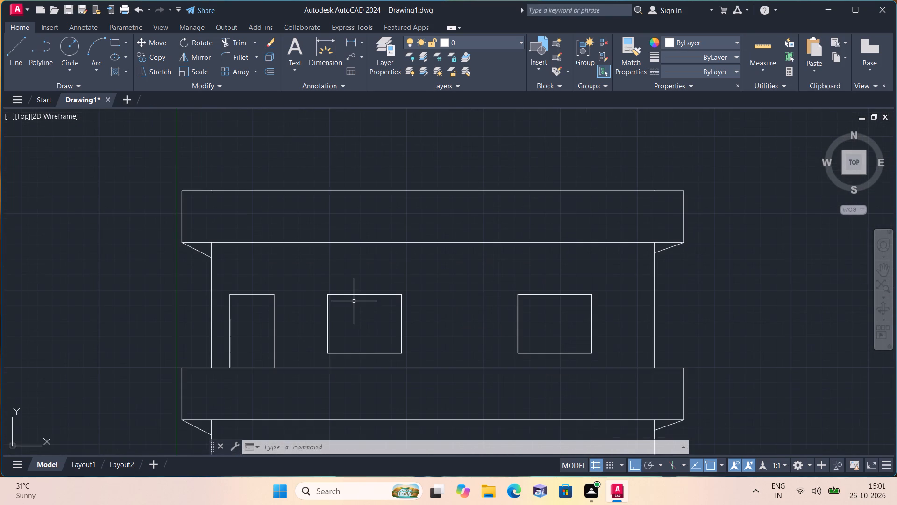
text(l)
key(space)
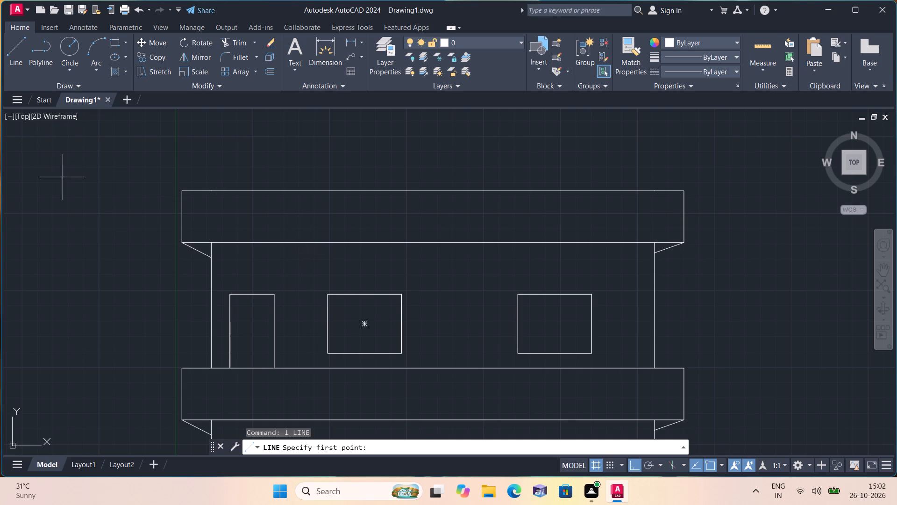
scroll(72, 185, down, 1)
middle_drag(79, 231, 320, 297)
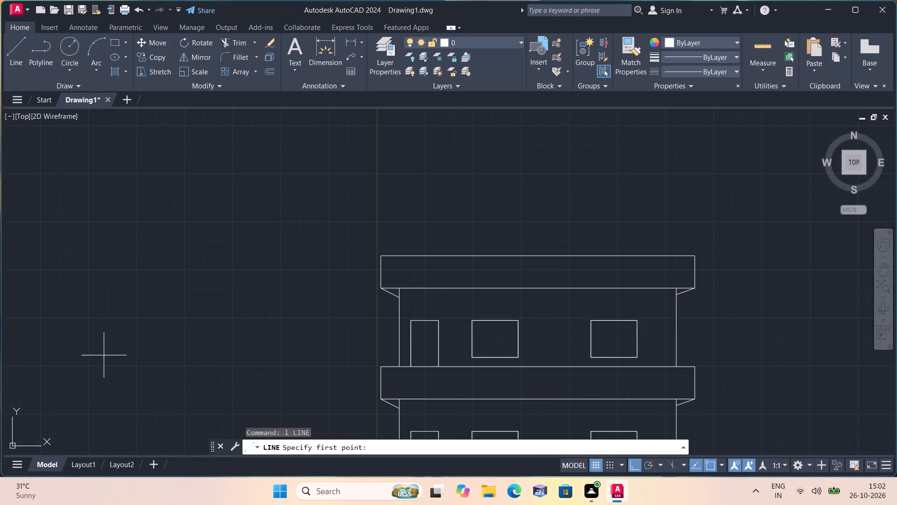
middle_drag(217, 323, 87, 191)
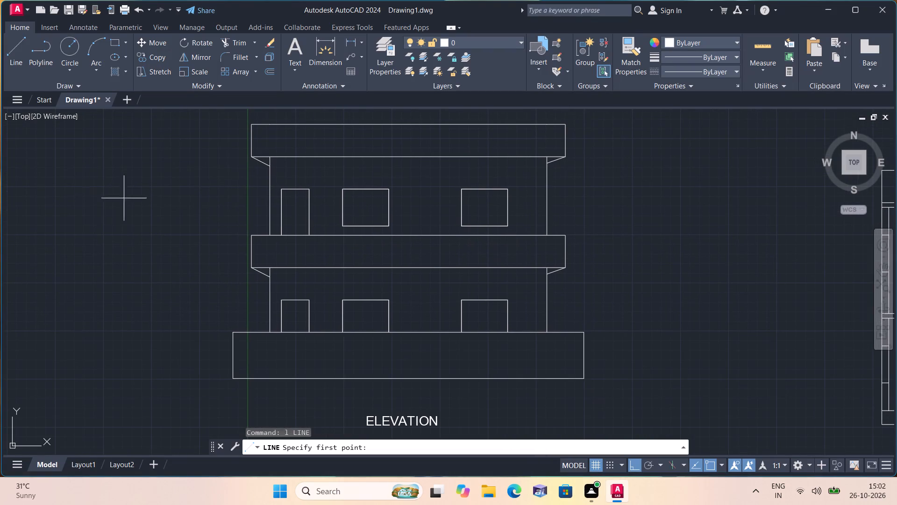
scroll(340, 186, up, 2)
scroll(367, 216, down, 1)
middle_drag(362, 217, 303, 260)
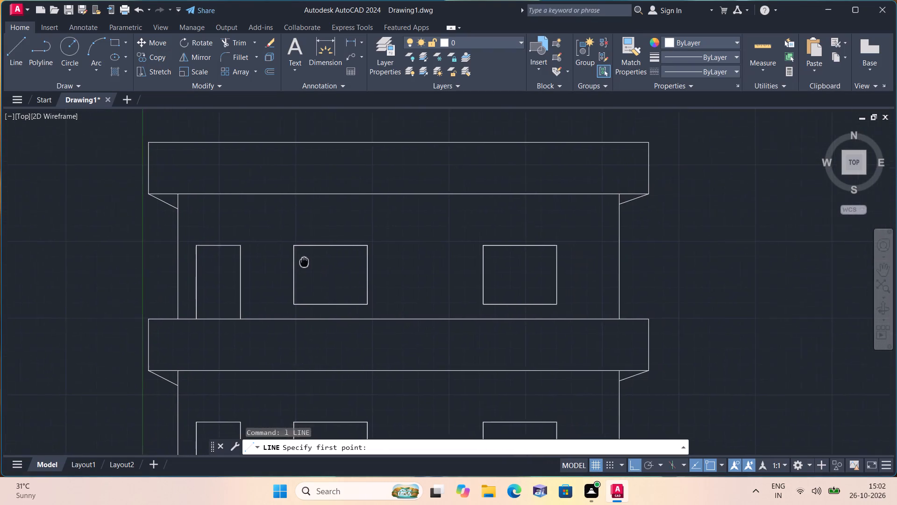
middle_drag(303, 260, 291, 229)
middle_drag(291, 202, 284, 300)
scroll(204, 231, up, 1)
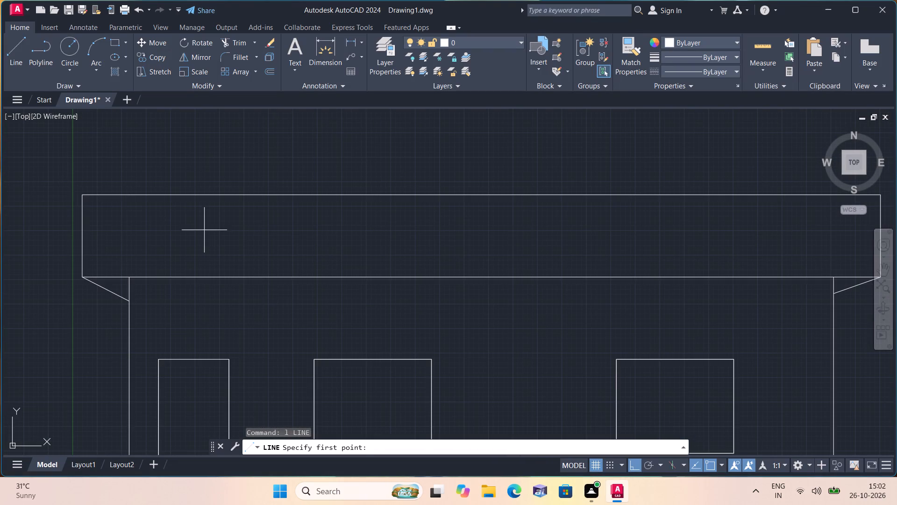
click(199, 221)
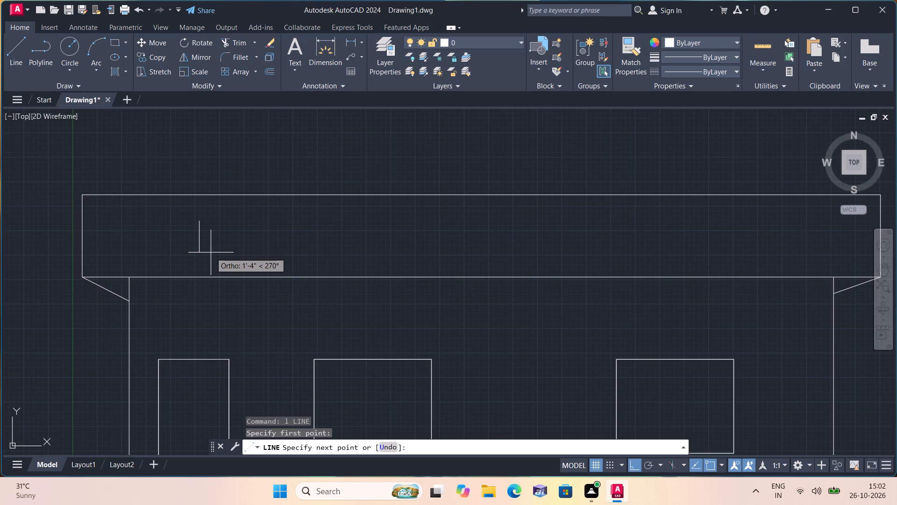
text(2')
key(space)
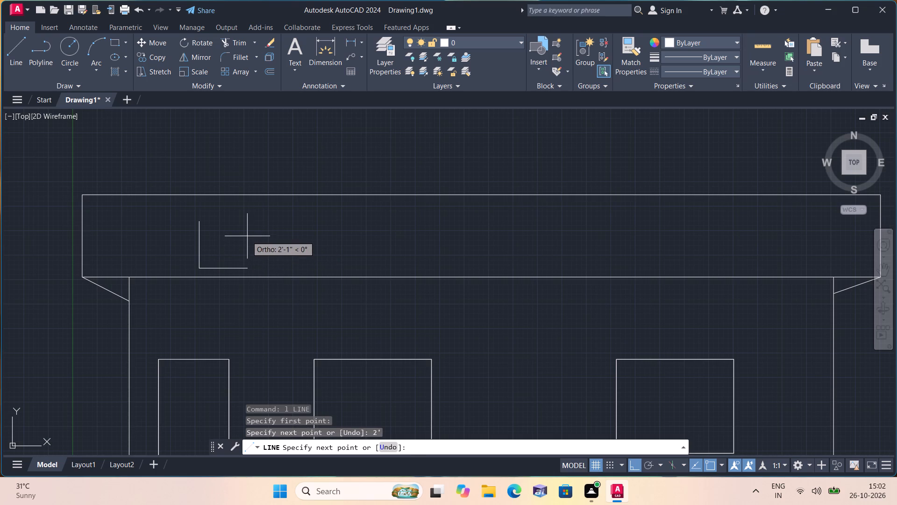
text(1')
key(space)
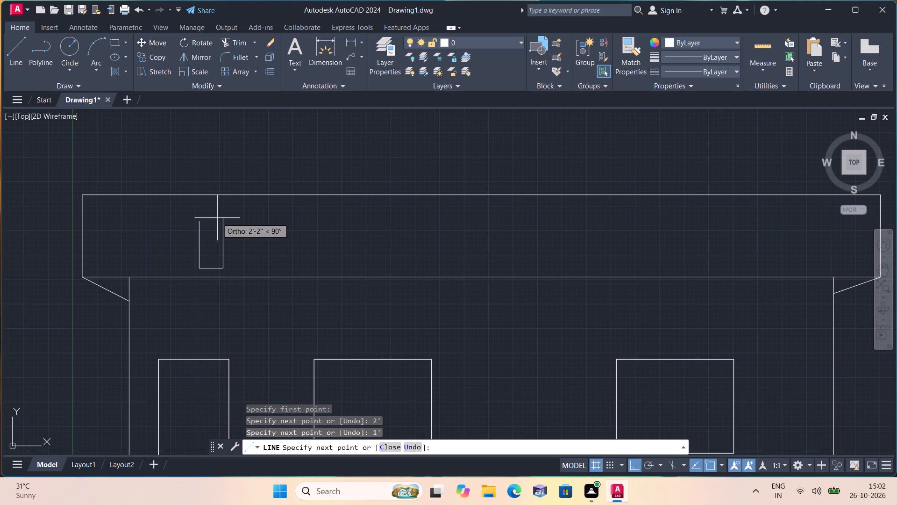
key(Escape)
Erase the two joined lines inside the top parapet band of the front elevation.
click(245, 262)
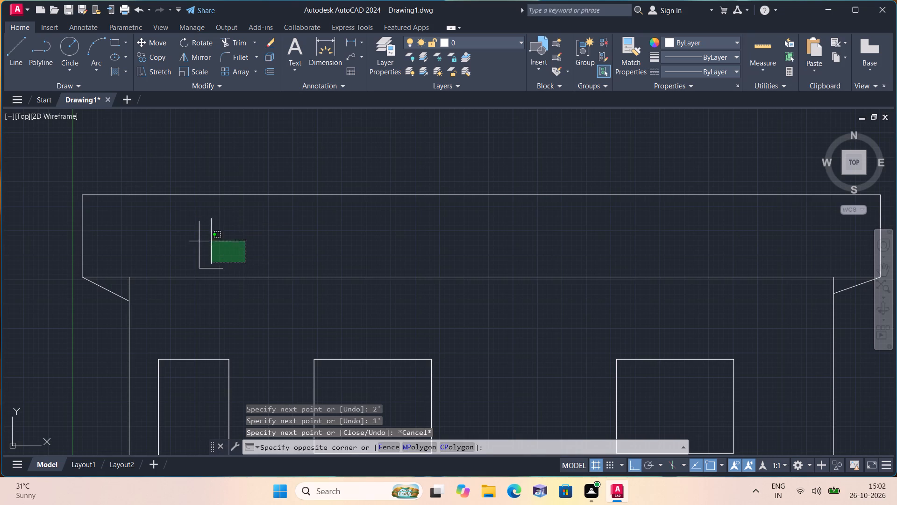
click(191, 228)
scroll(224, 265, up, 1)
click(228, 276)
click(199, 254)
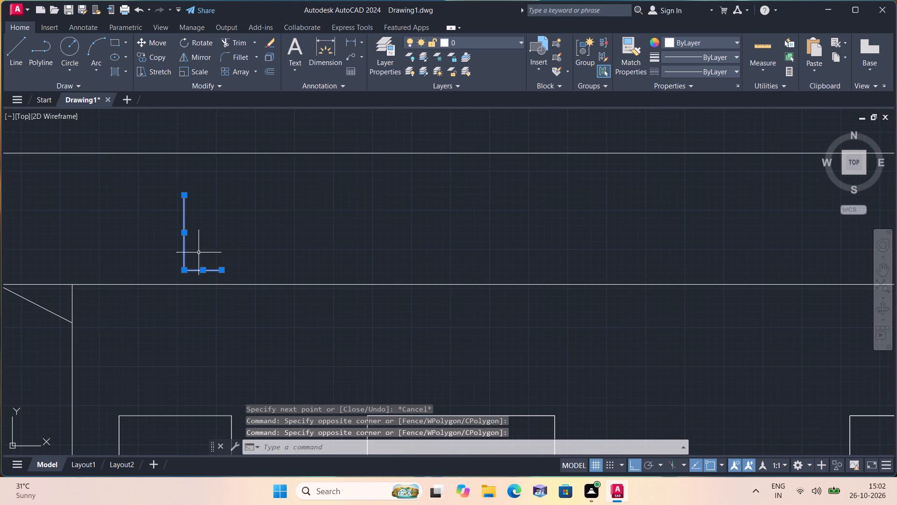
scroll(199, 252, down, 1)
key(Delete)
Draw a closed upright rectangle 6" wide and 2' high with lines in the empty space above the front elevation.
scroll(199, 252, down, 3)
middle_drag(305, 247, 308, 299)
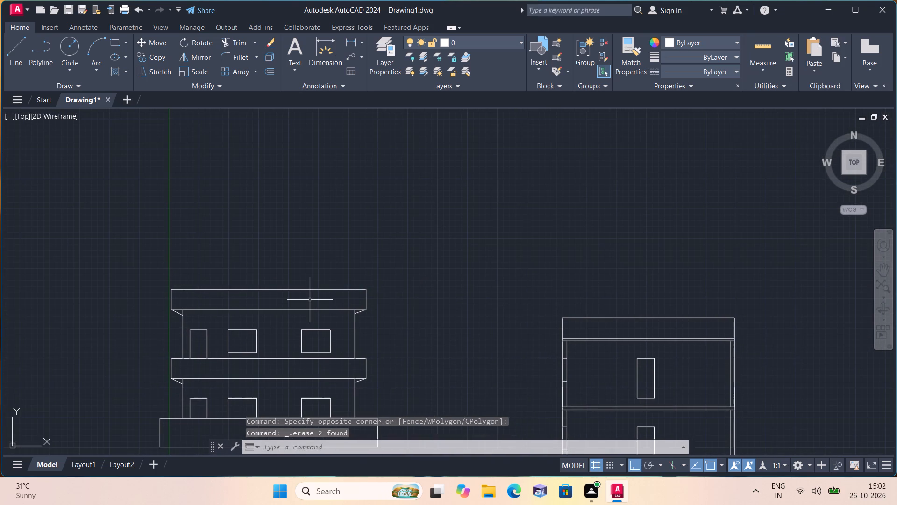
key(l)
key(space)
click(376, 211)
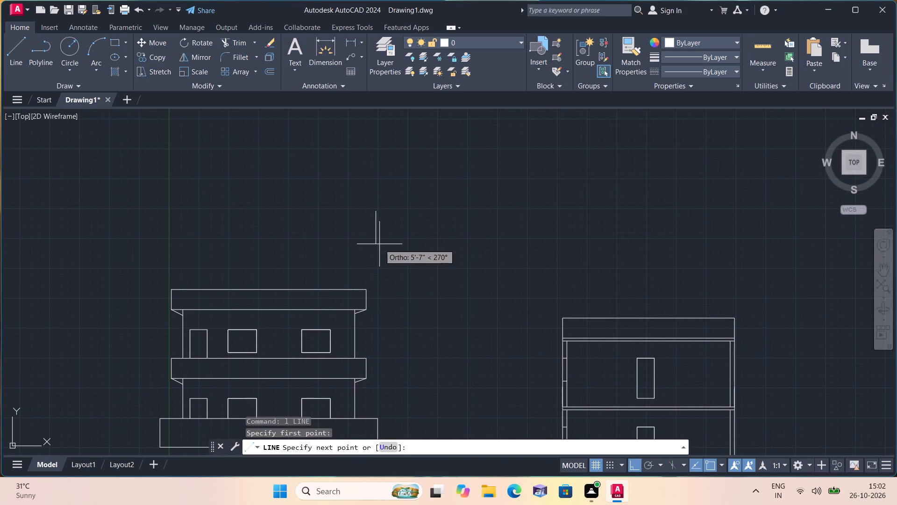
key(2)
key(apostrophe)
key(space)
text(6")
key(space)
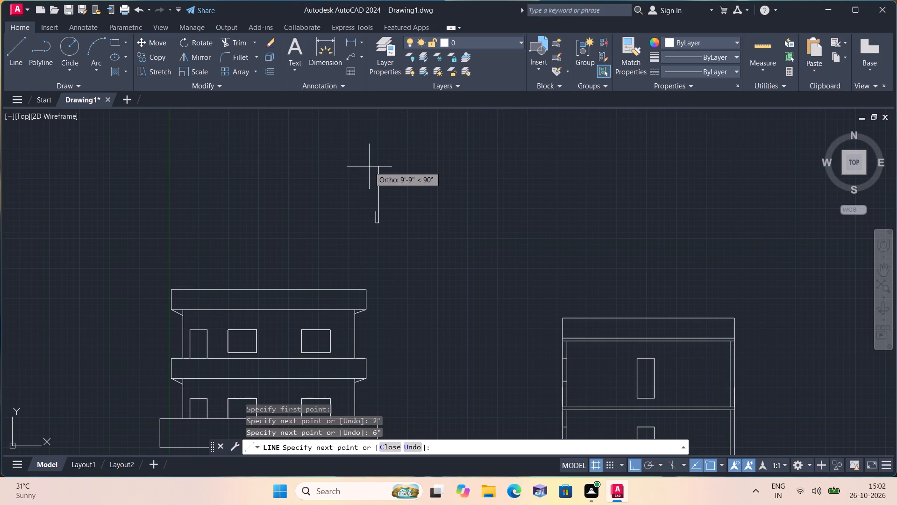
text(2')
key(space)
scroll(375, 221, up, 2)
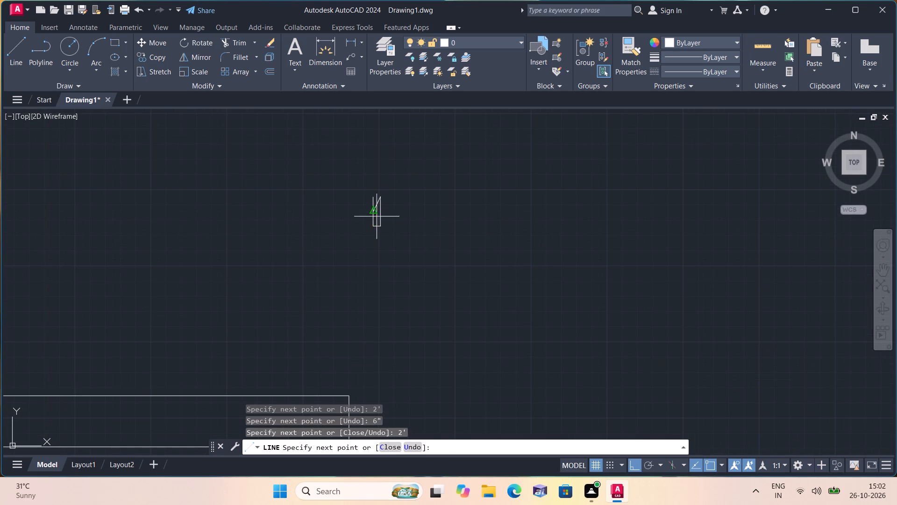
click(373, 195)
key(space)
Create a rectangular array of the 6" by 2' rectangle above the front elevation, with one row and four columns spaced 9" apart.
click(353, 182)
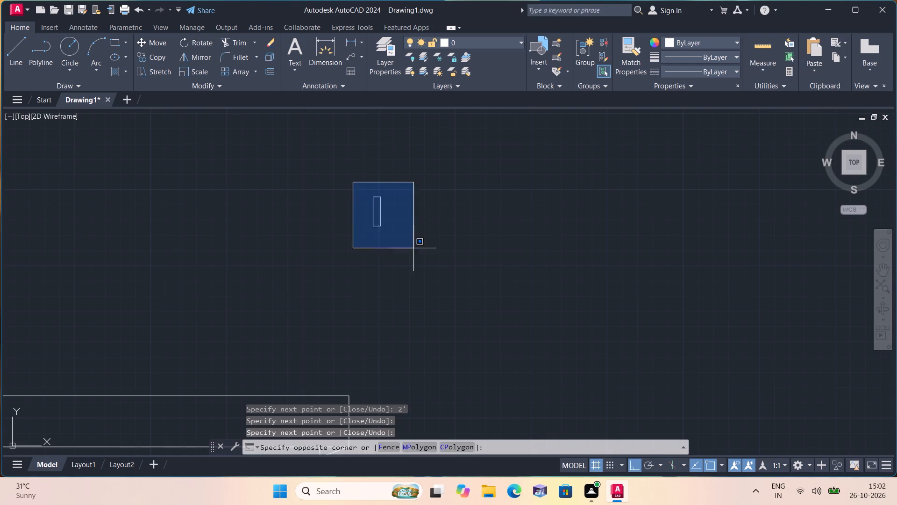
click(434, 258)
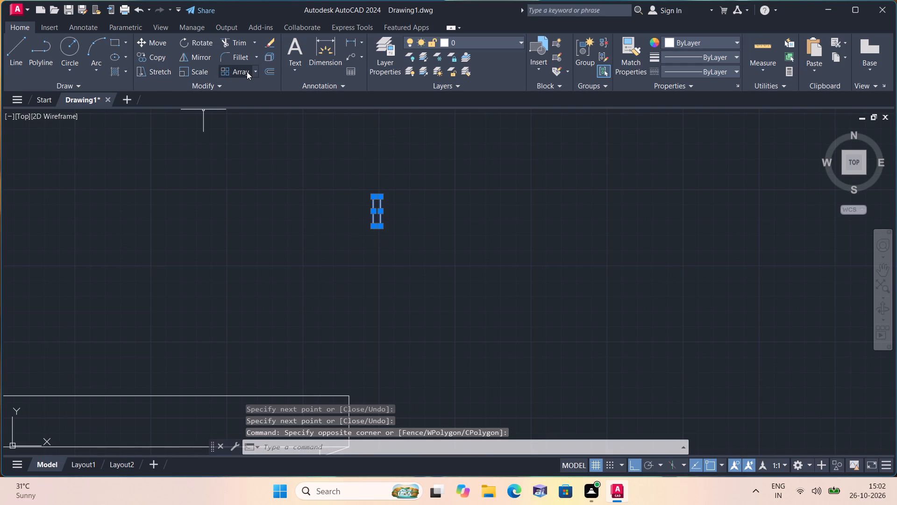
click(247, 72)
scroll(370, 216, down, 1)
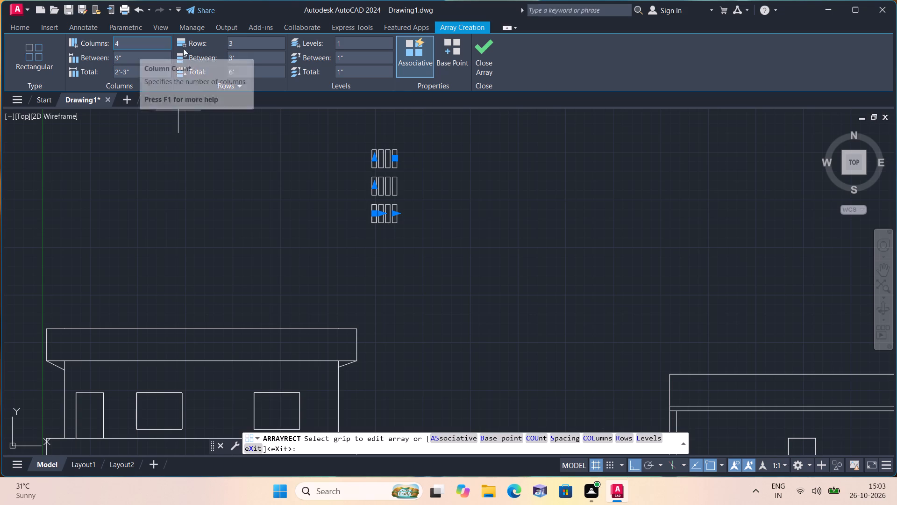
click(238, 43)
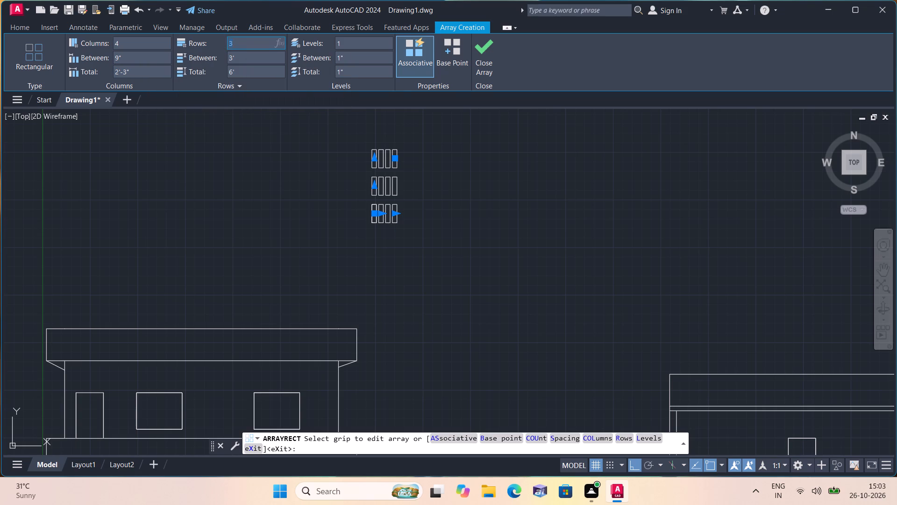
key(BackSpace)
key(1)
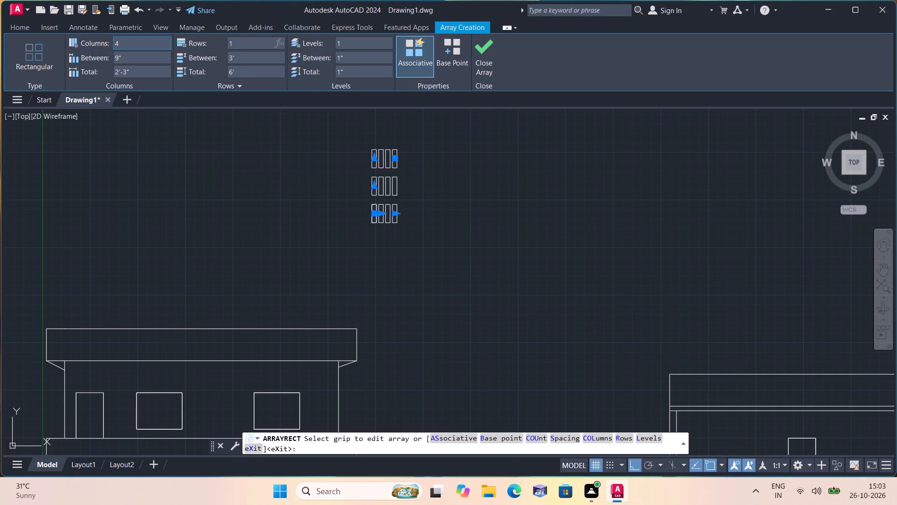
click(138, 44)
key(BackSpace)
key(BackSpace)
key(BackSpace)
key(BackSpace)
key(BackSpace)
key(BackSpace)
key(BackSpace)
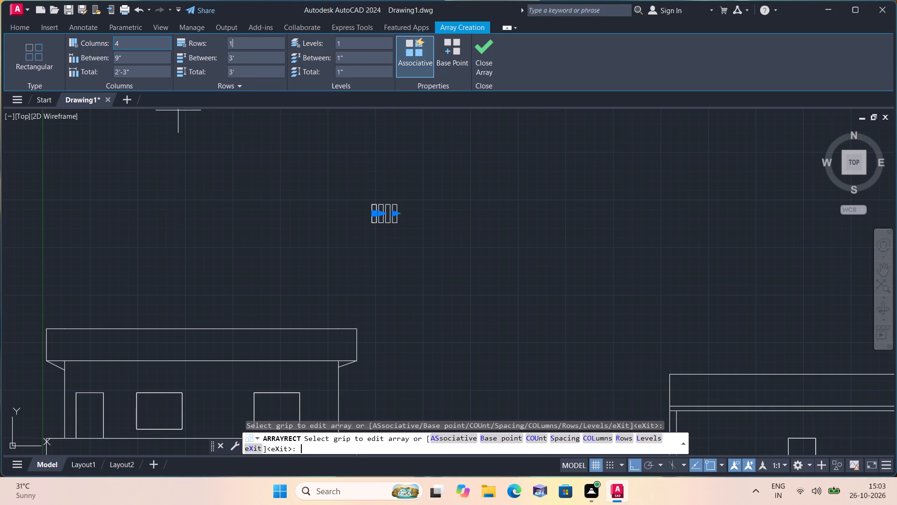
click(127, 45)
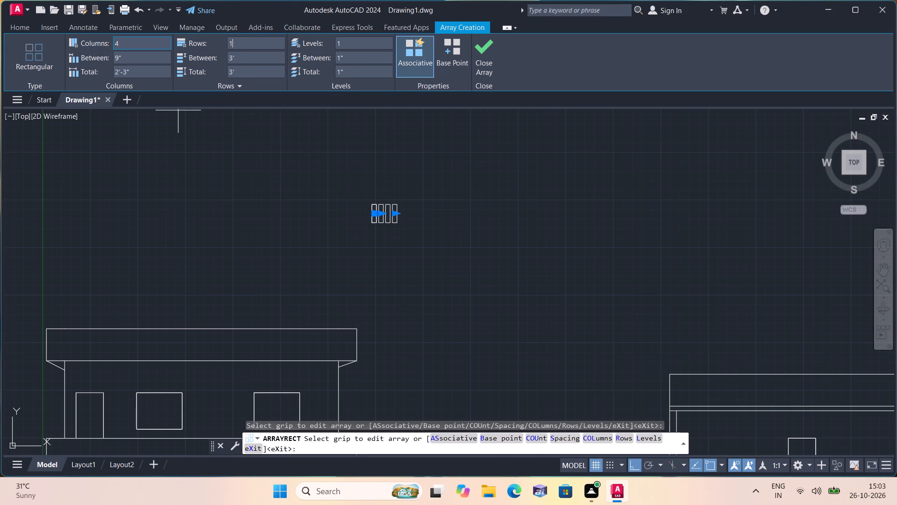
key(BackSpace)
key(BackSpace)
click(124, 44)
click(236, 58)
scroll(236, 58, up, 1)
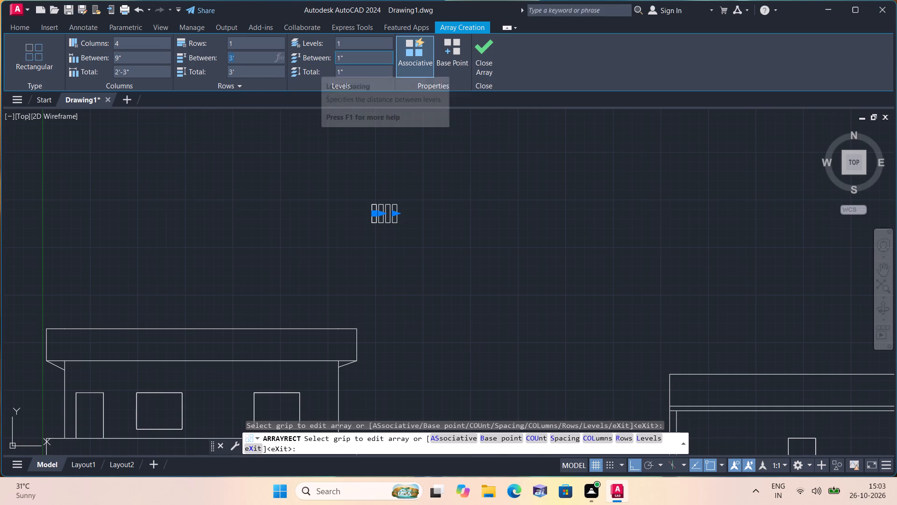
click(353, 43)
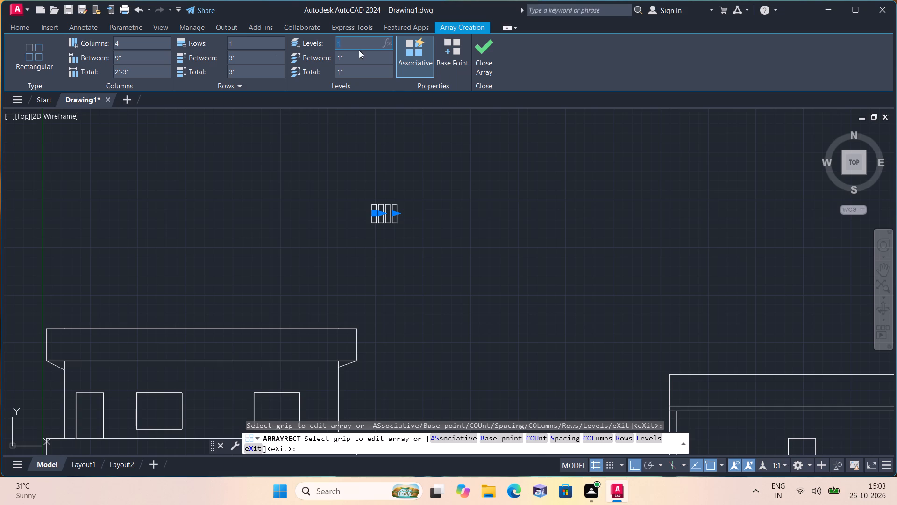
click(478, 49)
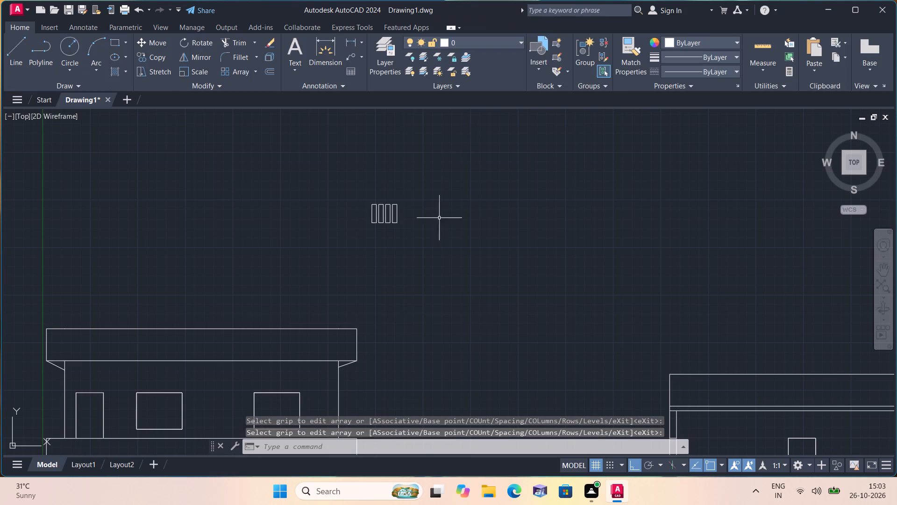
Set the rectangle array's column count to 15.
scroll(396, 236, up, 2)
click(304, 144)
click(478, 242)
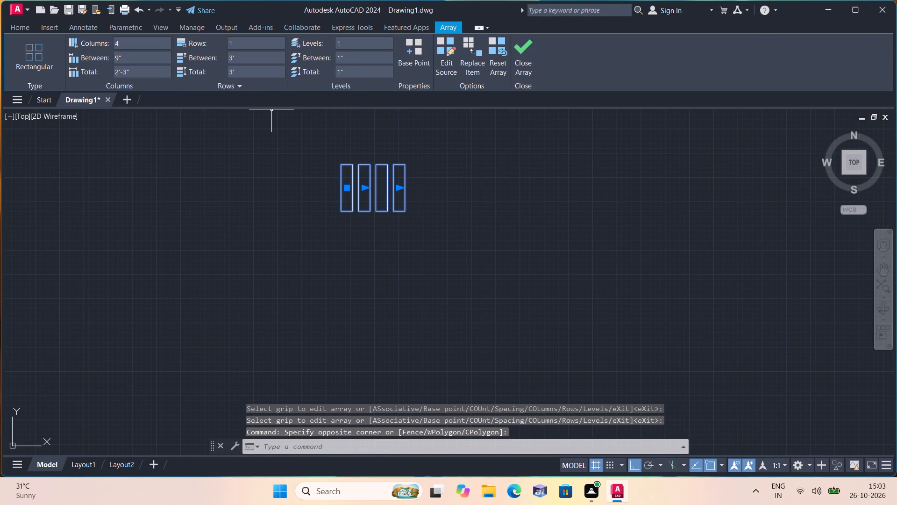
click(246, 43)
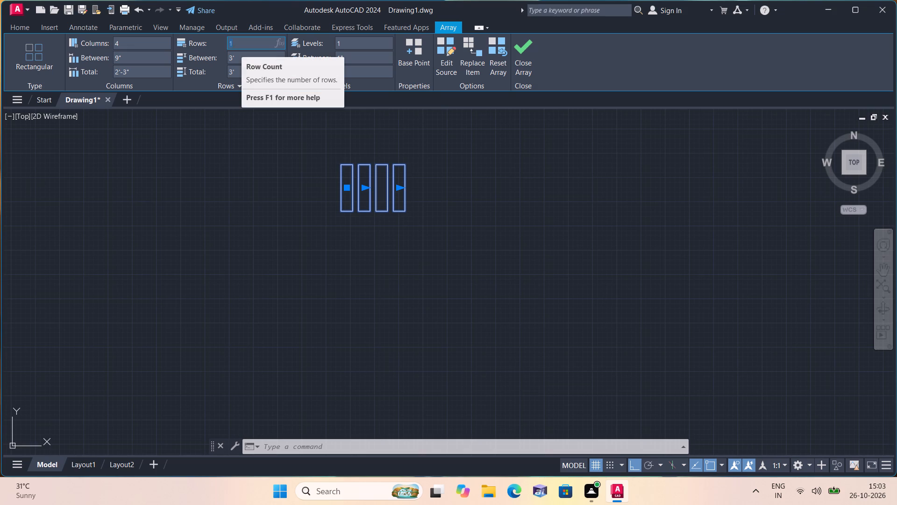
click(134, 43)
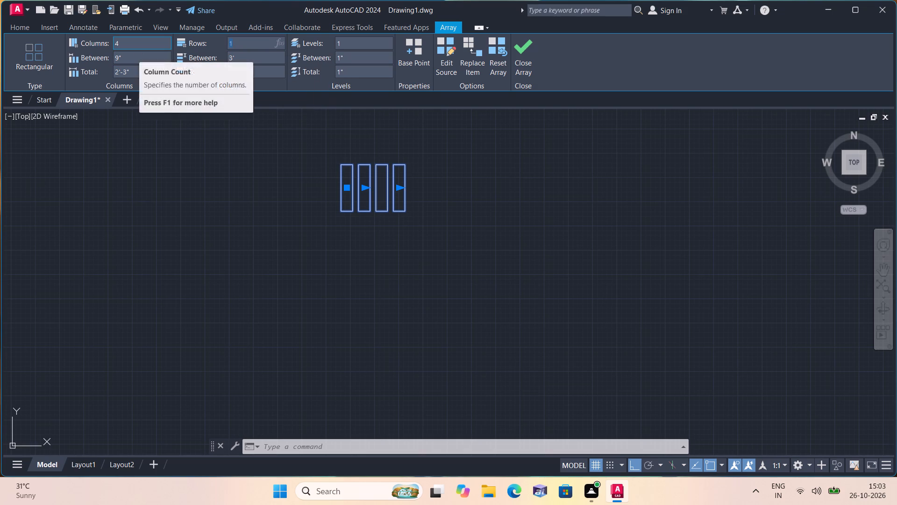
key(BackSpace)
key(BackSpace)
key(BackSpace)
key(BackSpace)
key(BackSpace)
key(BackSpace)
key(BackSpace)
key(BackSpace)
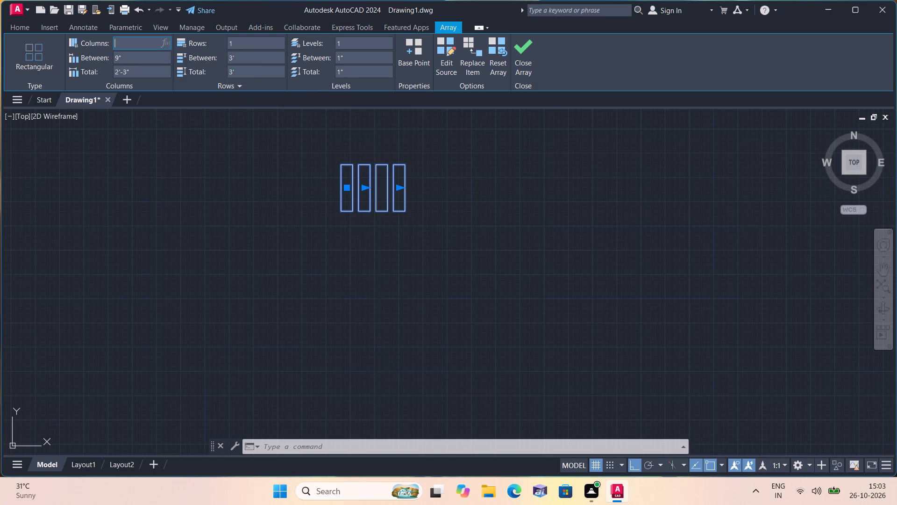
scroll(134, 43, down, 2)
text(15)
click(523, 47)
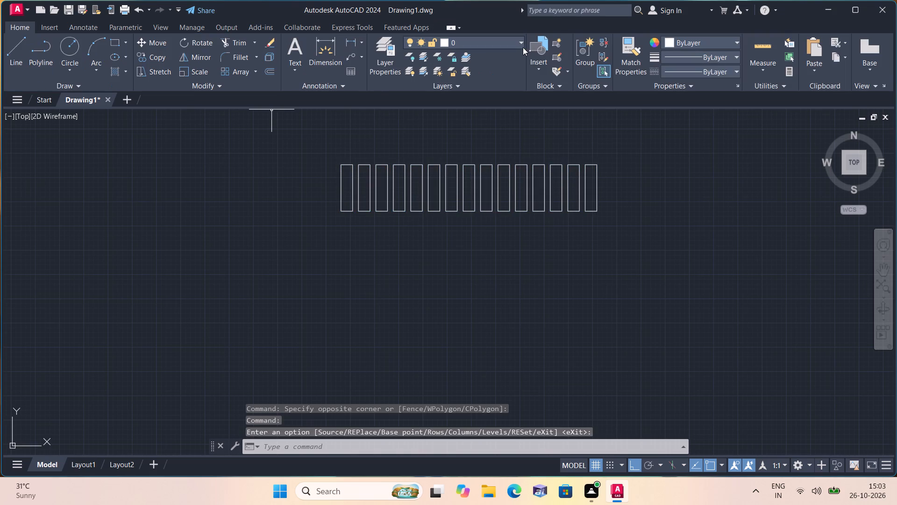
Move the rectangle array with Ortho off into the front elevation's top parapet band, starting just inside the band's left end.
scroll(519, 126, down, 1)
scroll(553, 198, down, 1)
drag(418, 148, 427, 154)
click(619, 222)
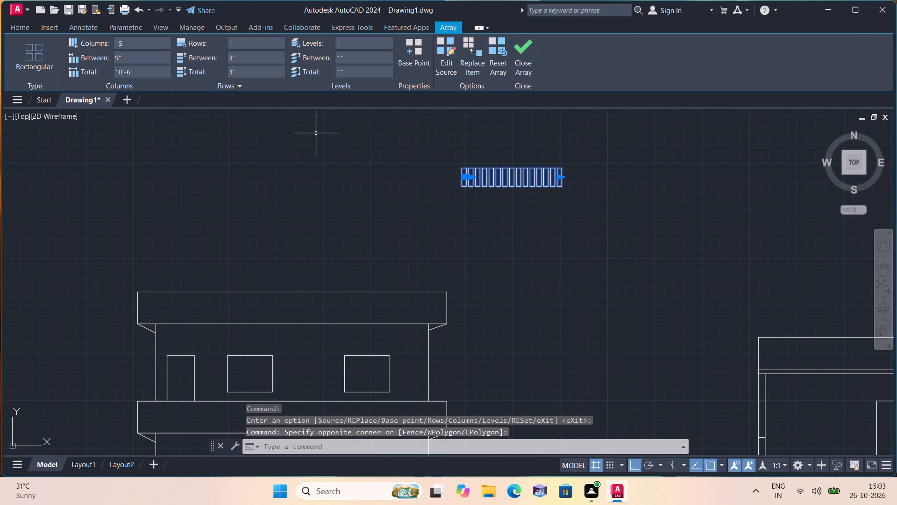
key(Escape)
key(Escape)
drag(441, 150, 454, 165)
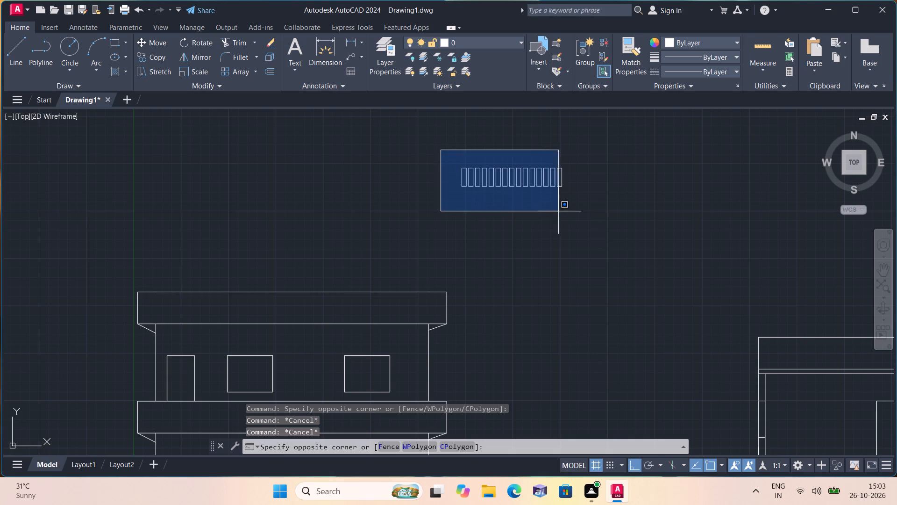
click(586, 215)
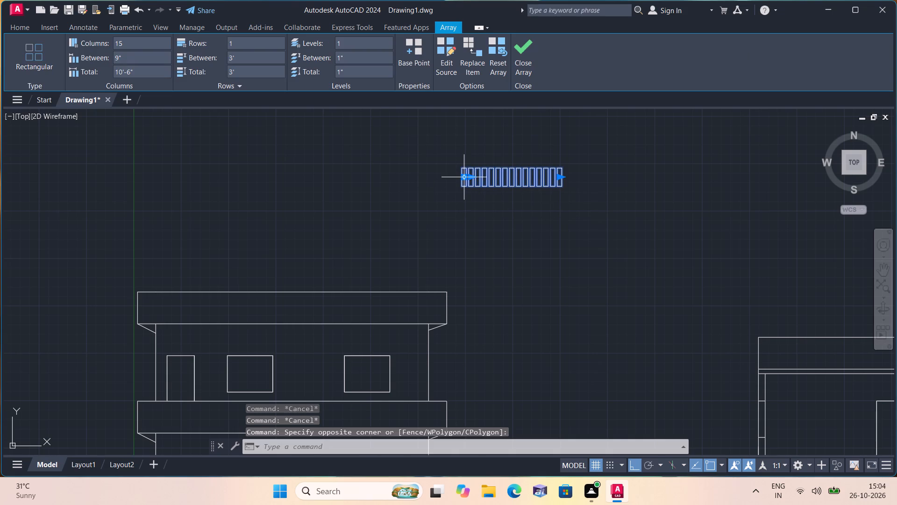
click(465, 178)
key(F8)
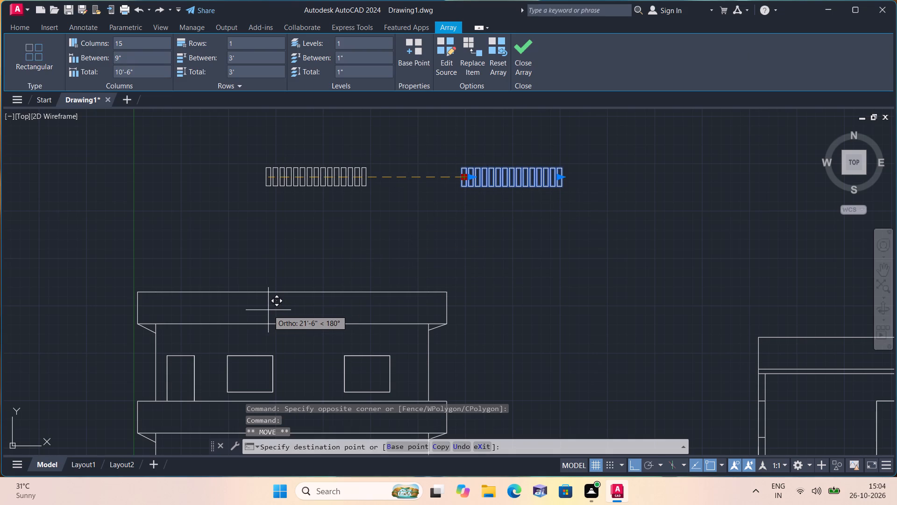
scroll(207, 318, up, 1)
middle_drag(205, 312, 220, 224)
scroll(215, 244, down, 1)
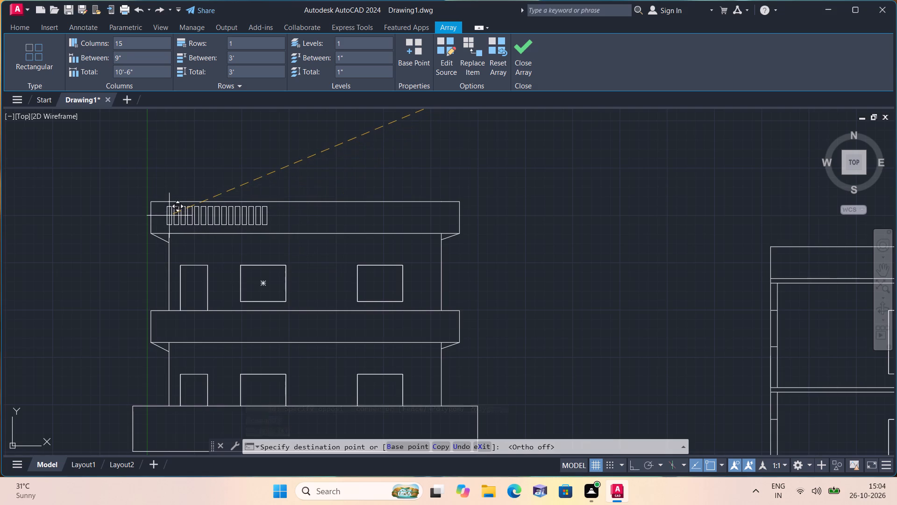
scroll(169, 215, up, 2)
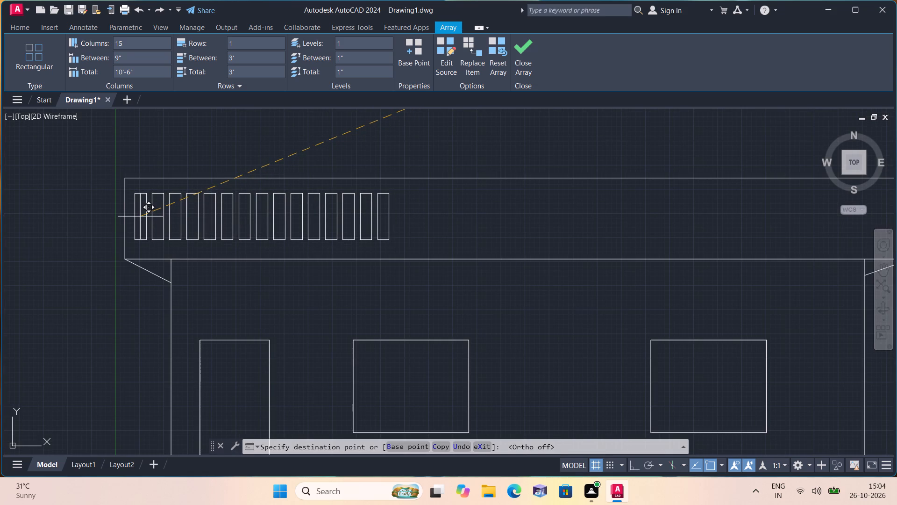
click(140, 216)
key(Escape)
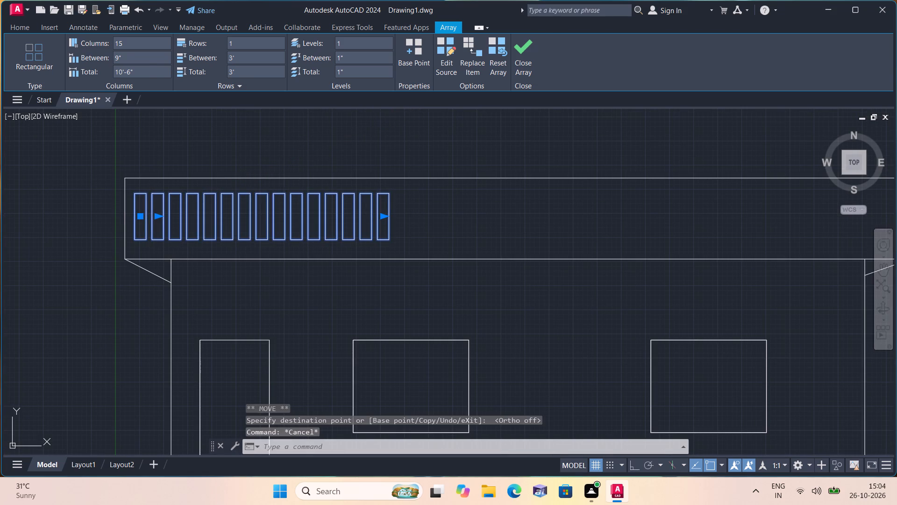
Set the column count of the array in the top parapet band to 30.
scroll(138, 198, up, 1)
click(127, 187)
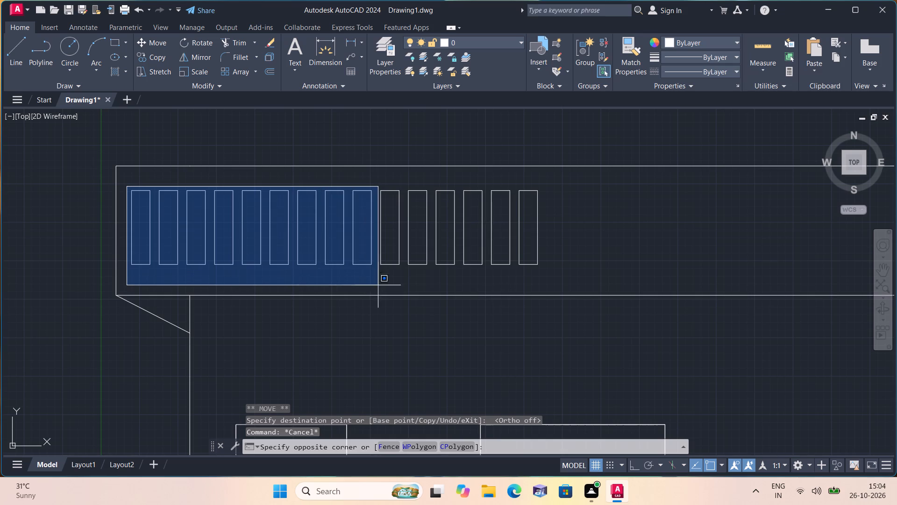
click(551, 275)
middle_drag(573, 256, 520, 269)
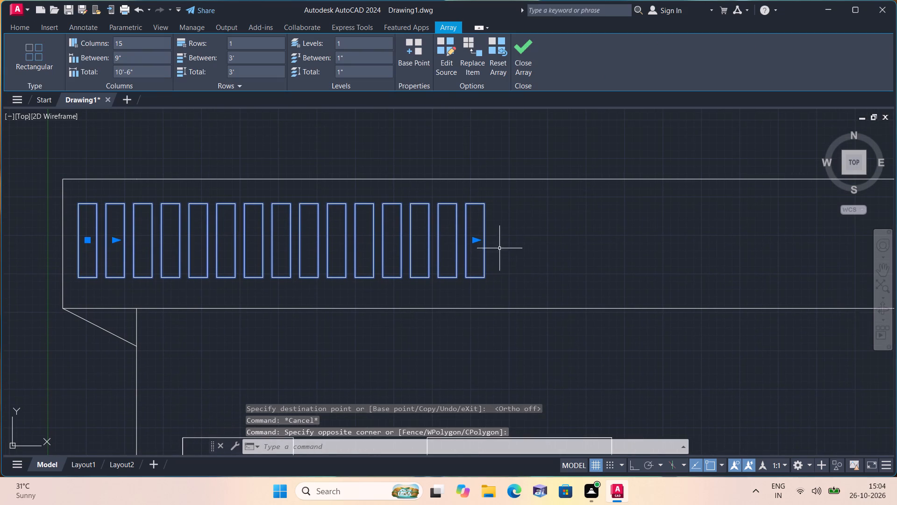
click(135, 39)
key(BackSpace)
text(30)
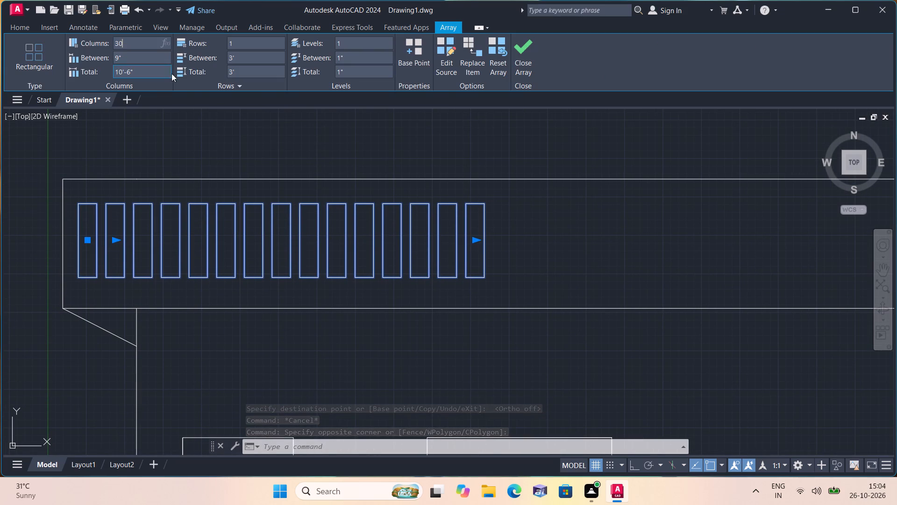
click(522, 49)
Set the column count of the array in the top parapet band to 40.
scroll(524, 62, down, 2)
scroll(537, 135, down, 1)
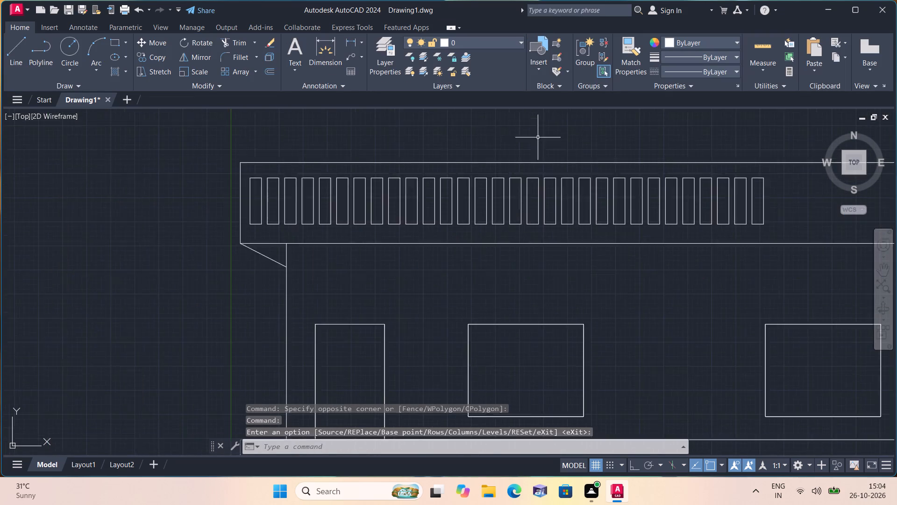
scroll(543, 146, down, 2)
scroll(623, 176, up, 3)
middle_drag(627, 172, 568, 197)
scroll(569, 197, down, 1)
click(582, 229)
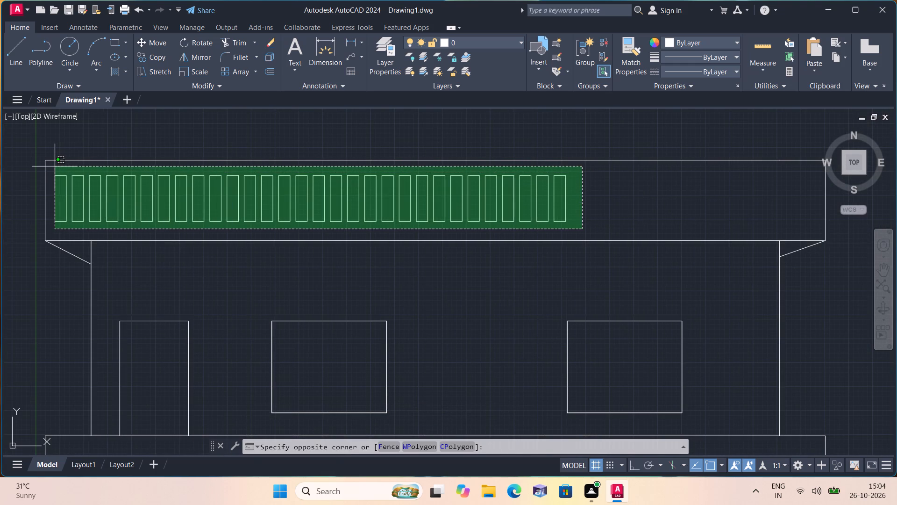
click(53, 166)
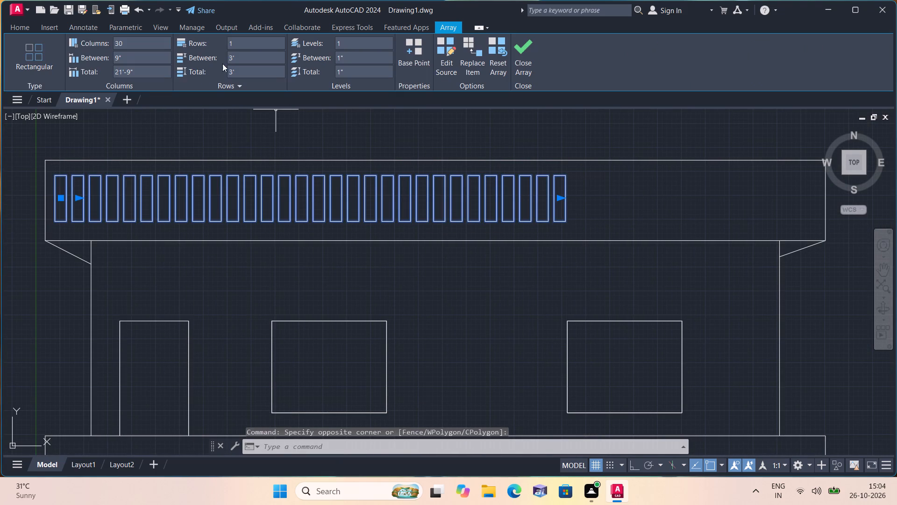
click(137, 42)
key(BackSpace)
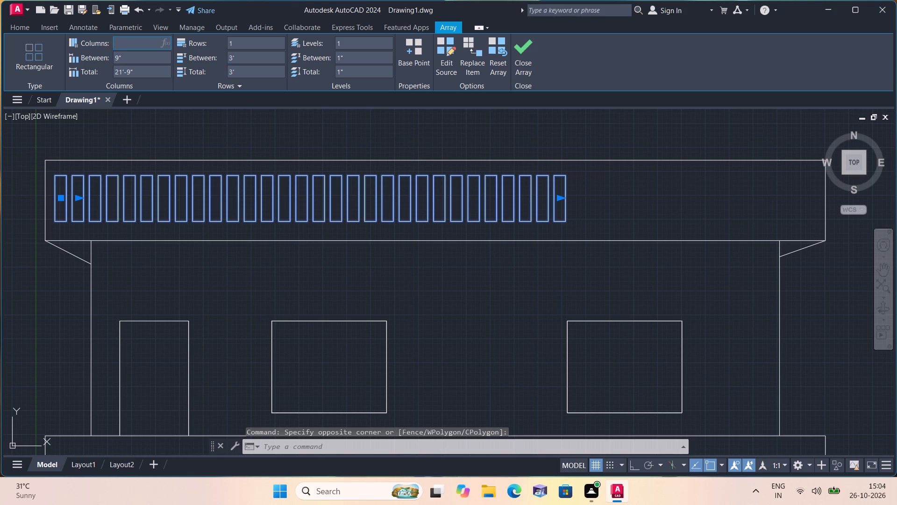
text(40)
click(419, 141)
scroll(419, 141, down, 1)
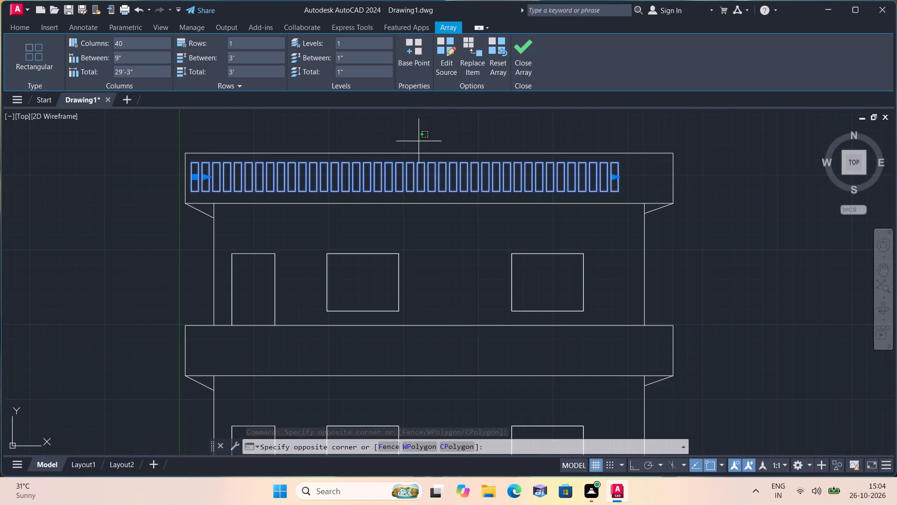
click(431, 128)
scroll(431, 128, down, 1)
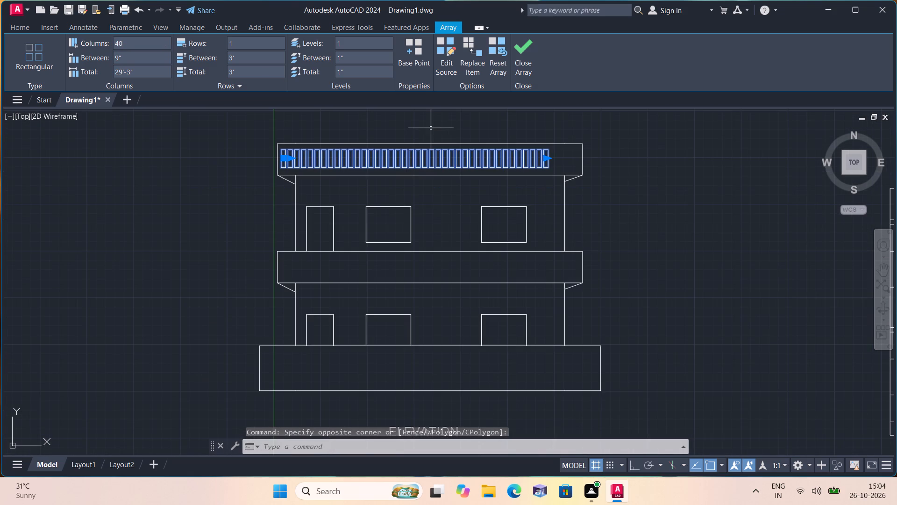
Set the column count of the rectangle array in the front elevation's top parapet band to 25.
key(Escape)
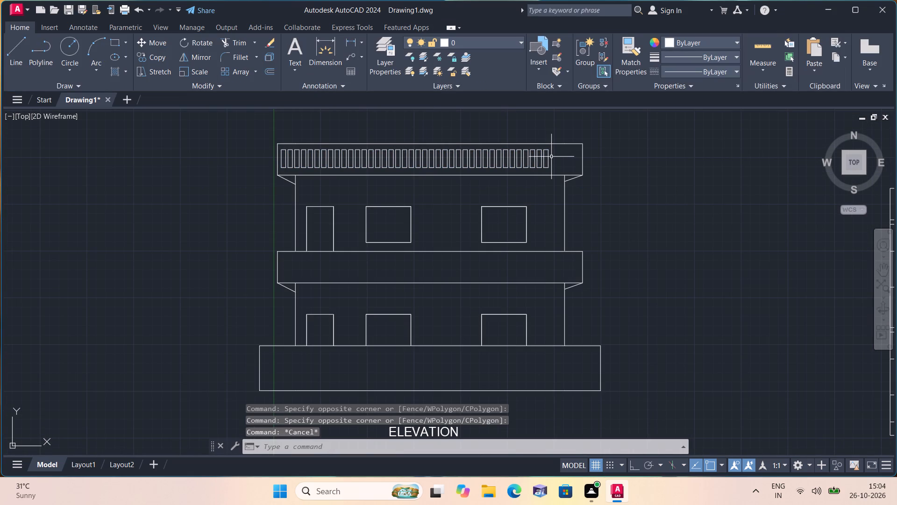
scroll(551, 156, up, 1)
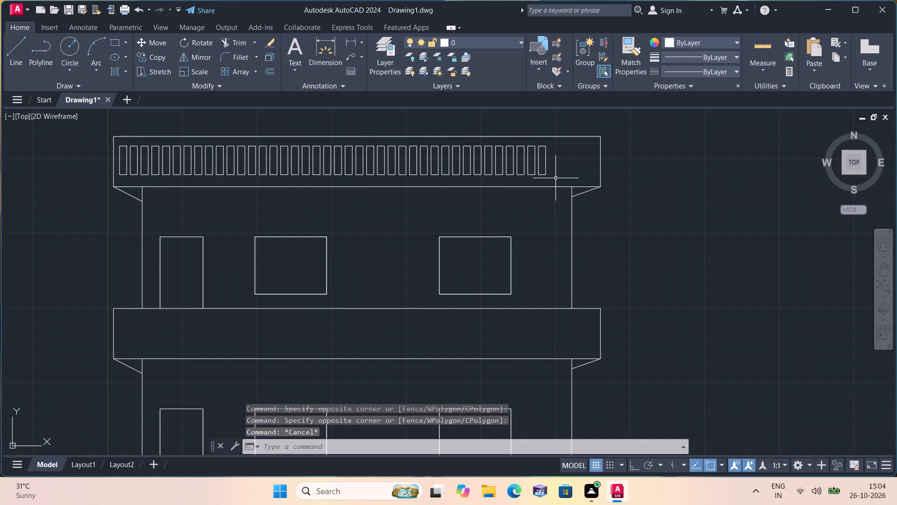
click(555, 178)
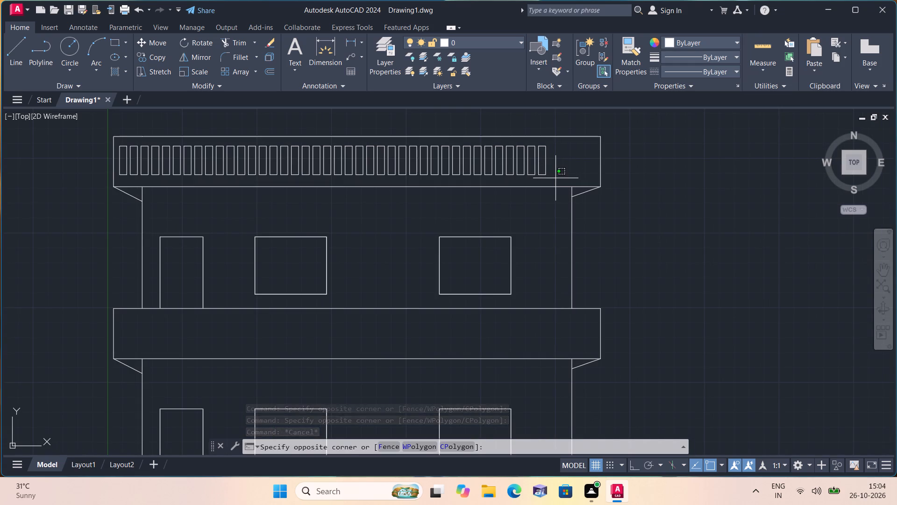
click(441, 146)
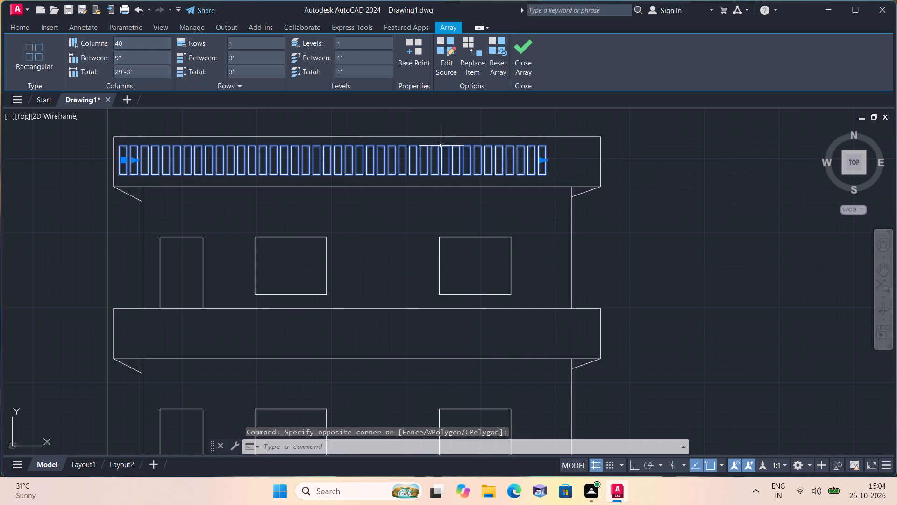
scroll(441, 146, down, 1)
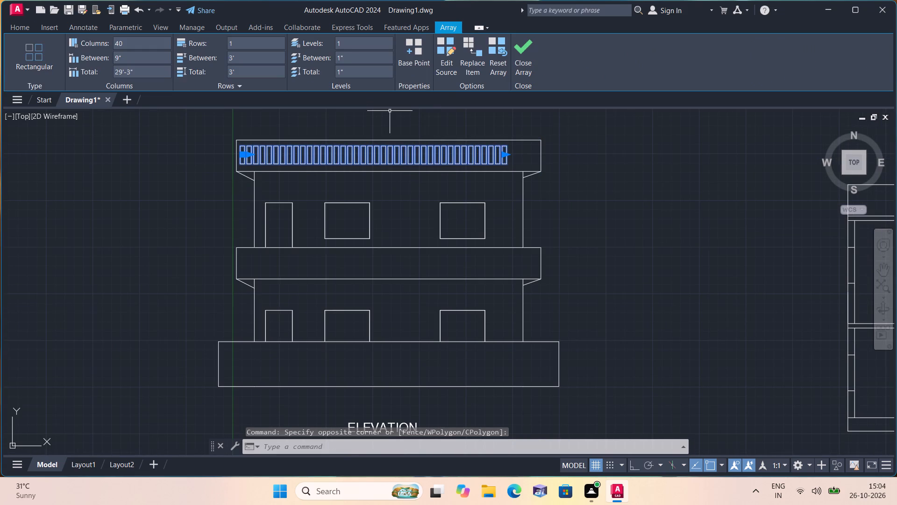
click(149, 45)
key(BackSpace)
text(25)
click(143, 142)
middle_drag(157, 145, 162, 195)
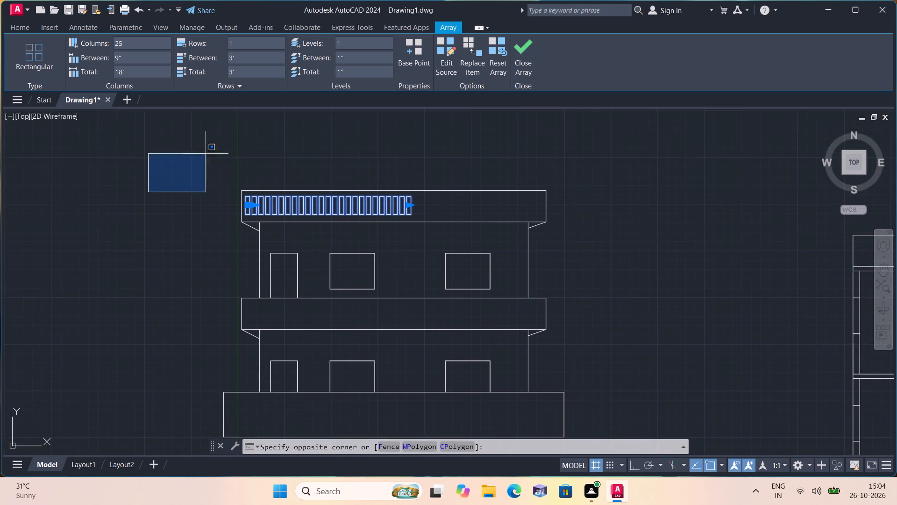
click(171, 137)
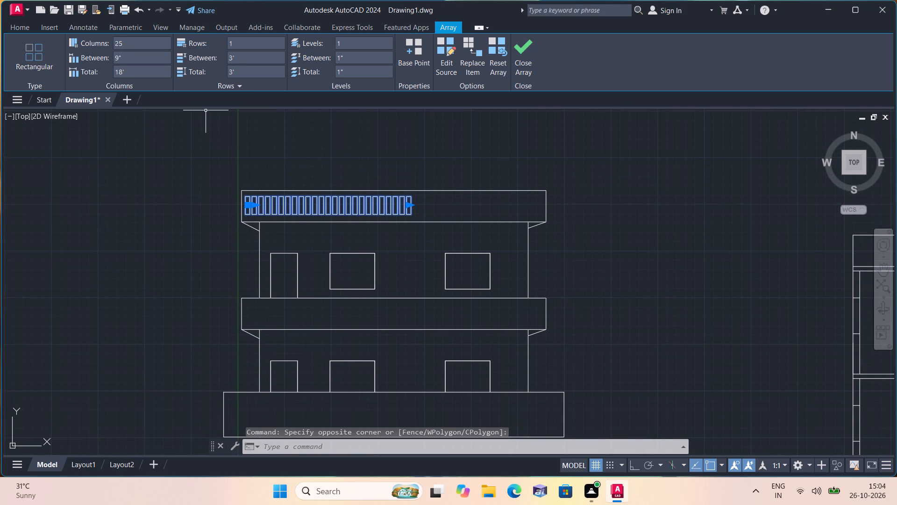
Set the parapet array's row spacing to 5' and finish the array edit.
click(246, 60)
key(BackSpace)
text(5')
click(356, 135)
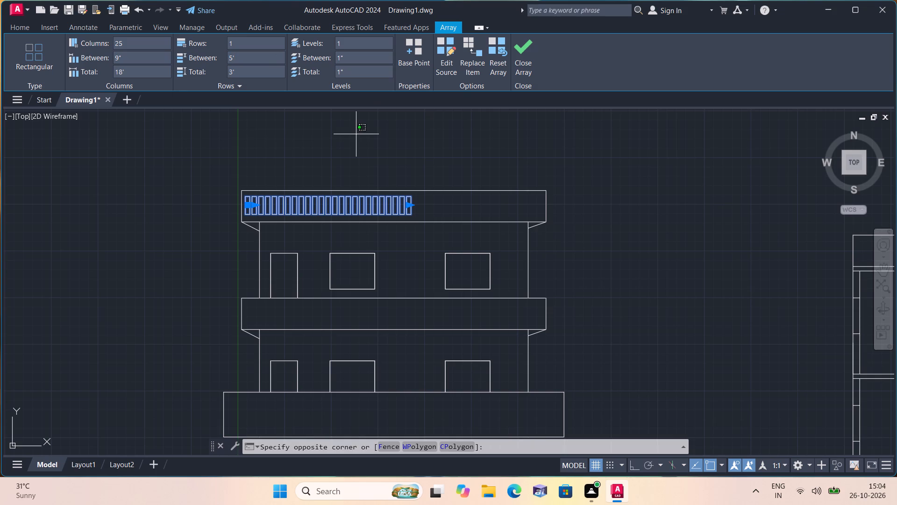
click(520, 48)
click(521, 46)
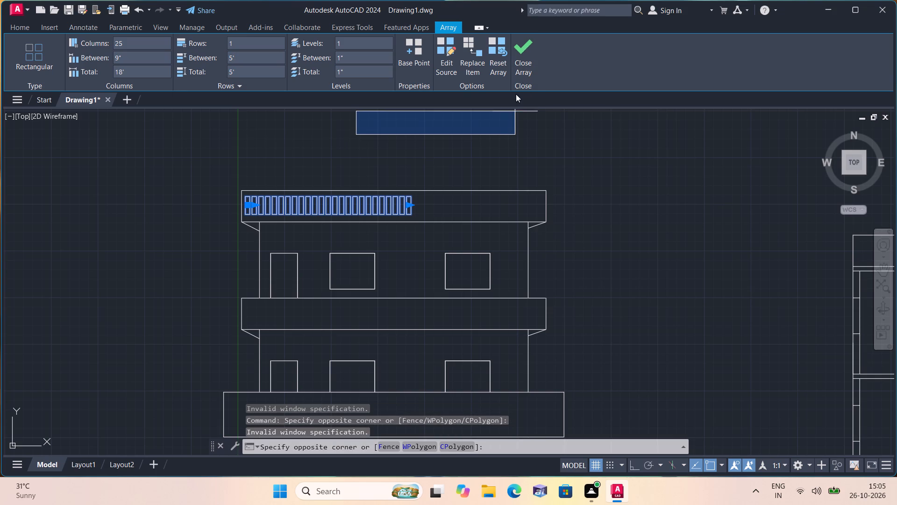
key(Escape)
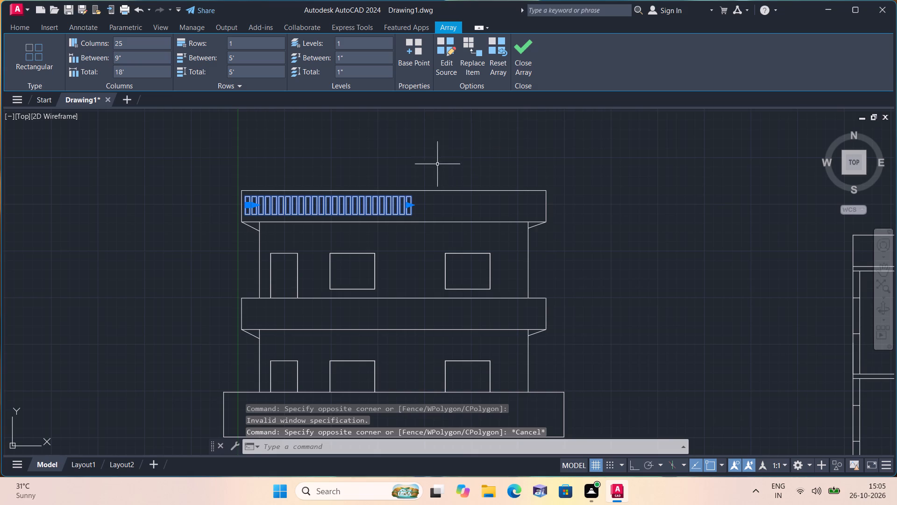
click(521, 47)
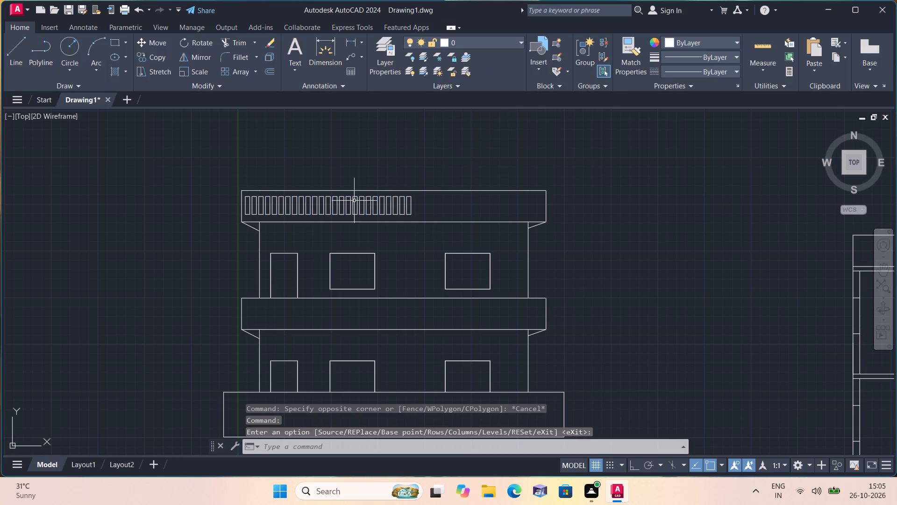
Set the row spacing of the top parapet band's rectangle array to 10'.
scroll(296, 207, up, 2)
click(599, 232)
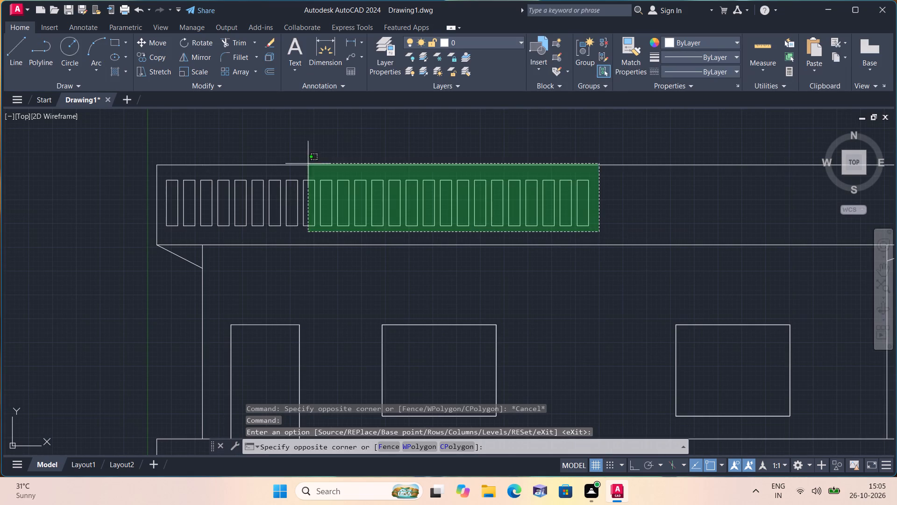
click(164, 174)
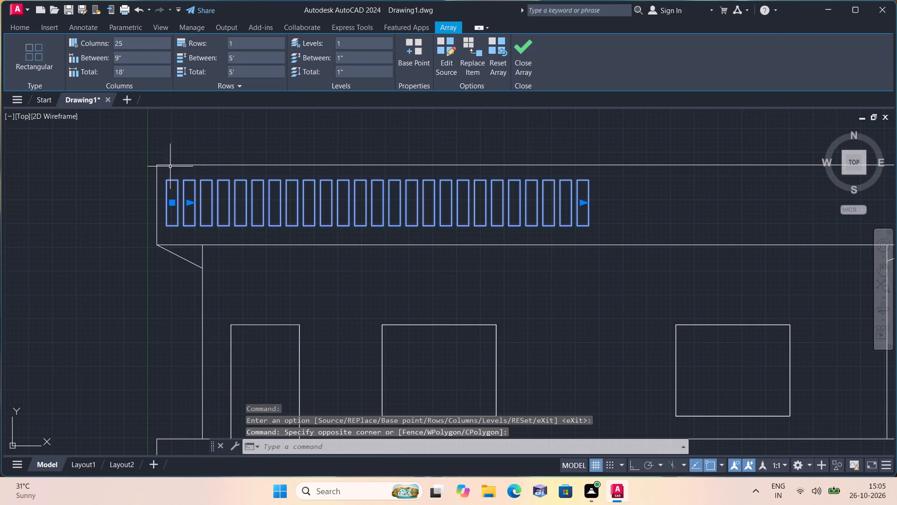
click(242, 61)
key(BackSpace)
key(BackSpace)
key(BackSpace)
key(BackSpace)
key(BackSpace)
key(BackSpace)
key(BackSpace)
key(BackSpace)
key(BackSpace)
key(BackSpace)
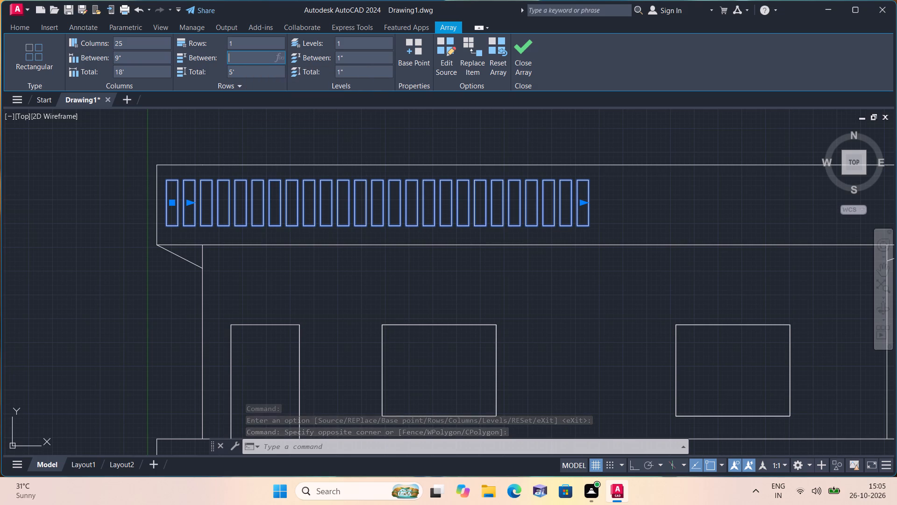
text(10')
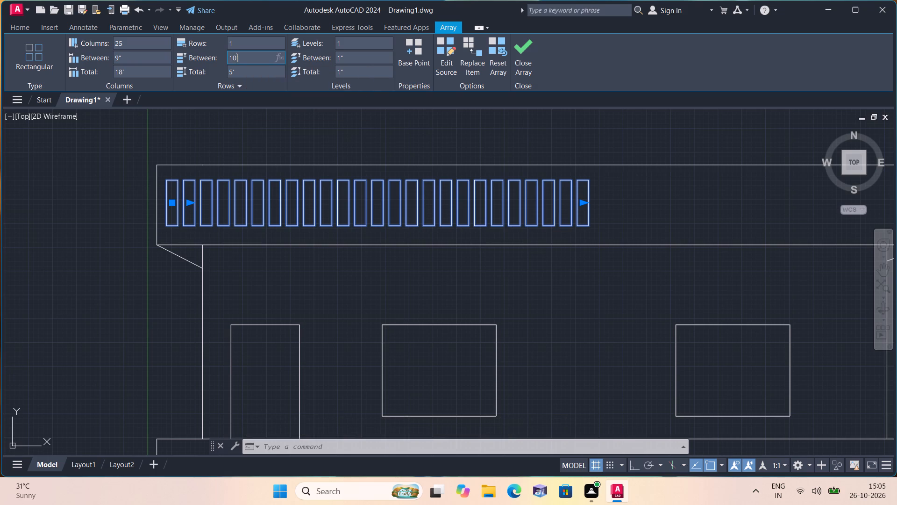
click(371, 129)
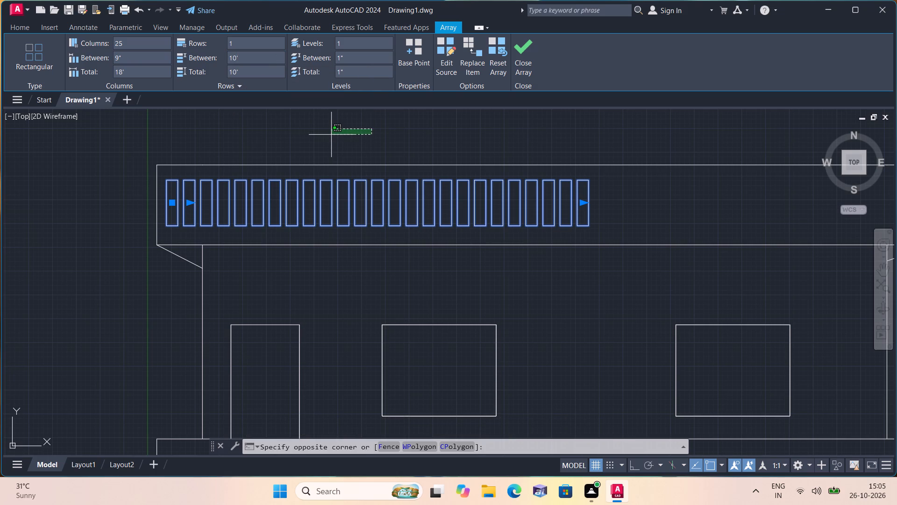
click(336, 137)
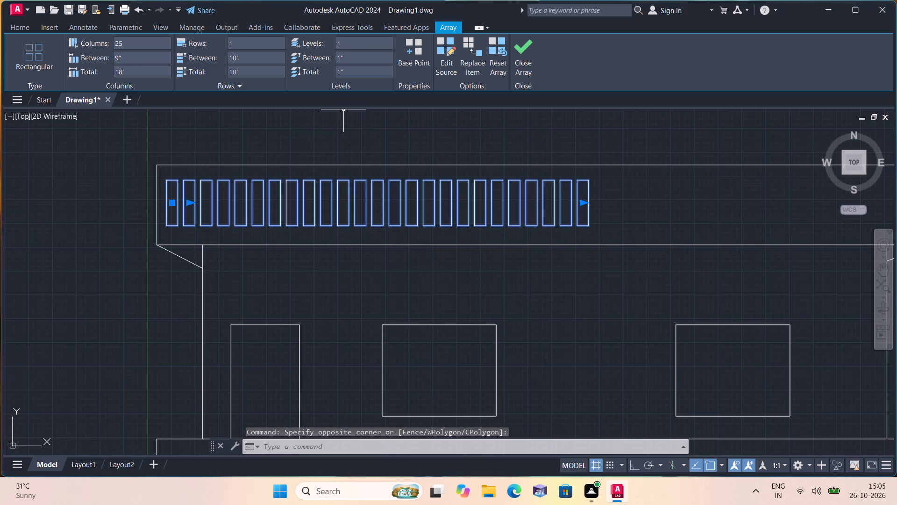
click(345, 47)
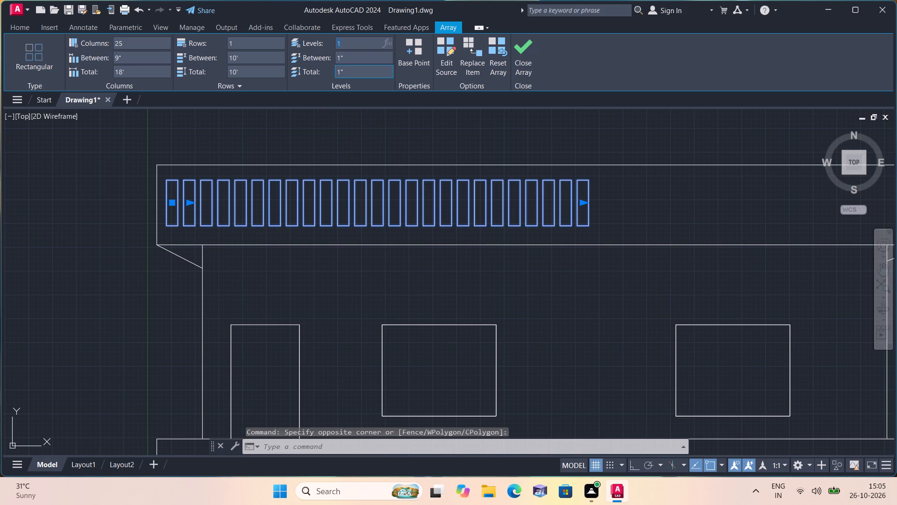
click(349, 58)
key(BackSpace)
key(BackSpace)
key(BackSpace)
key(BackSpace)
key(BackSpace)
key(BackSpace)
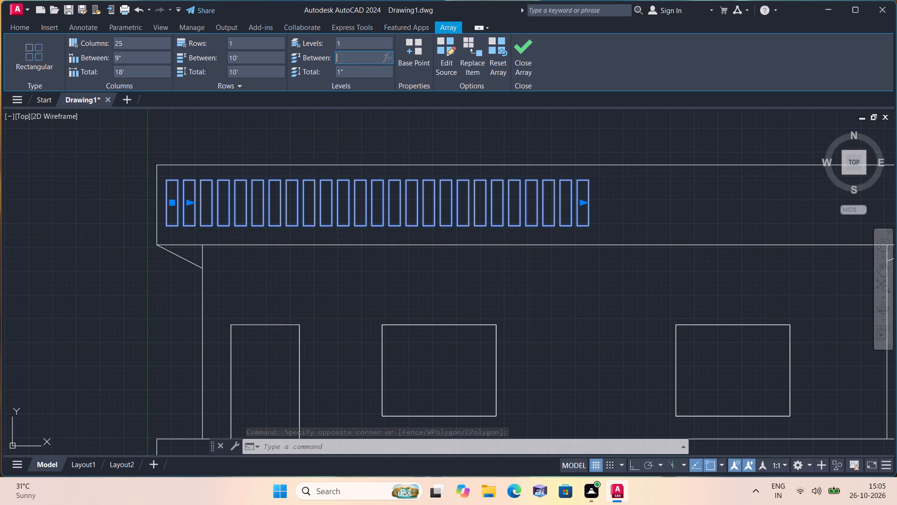
Set the parapet array's row spacing to 3'.
click(246, 58)
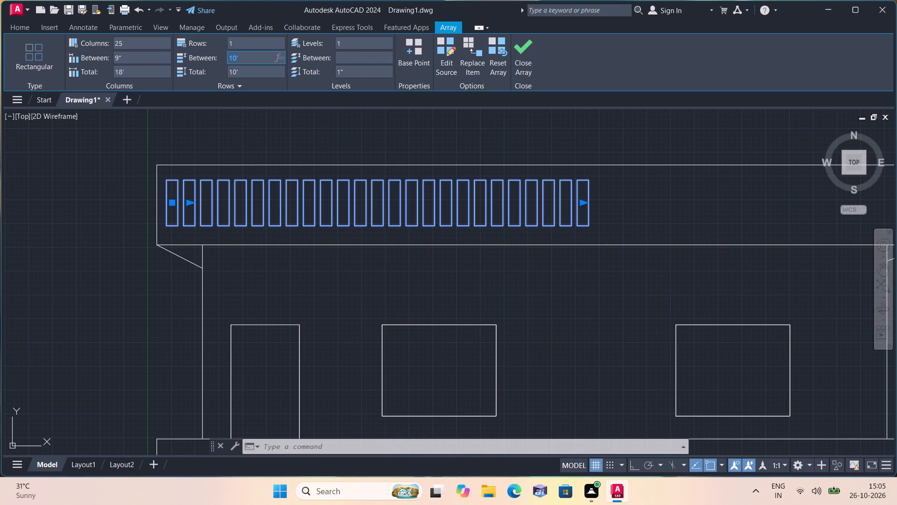
key(BackSpace)
text(3')
Set the parapet array's level spacing to 5' and finish the array edit.
click(356, 60)
key(BackSpace)
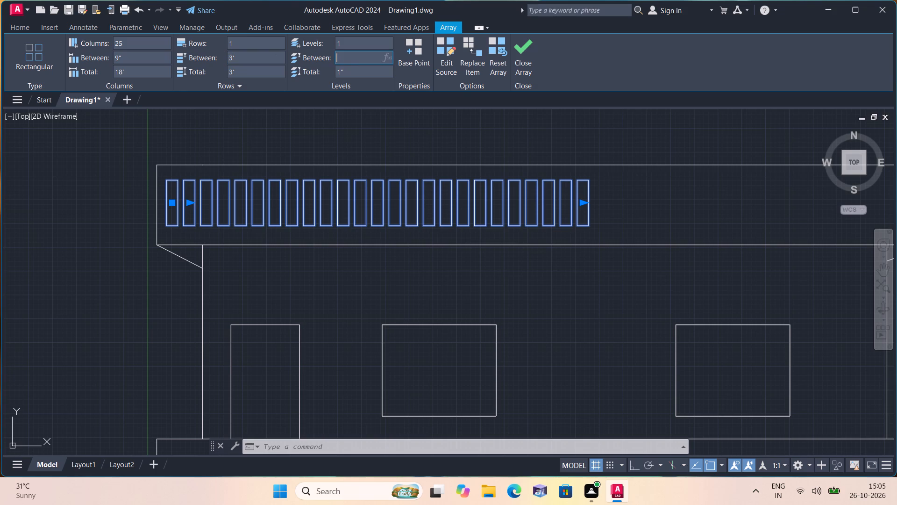
text(5')
click(524, 48)
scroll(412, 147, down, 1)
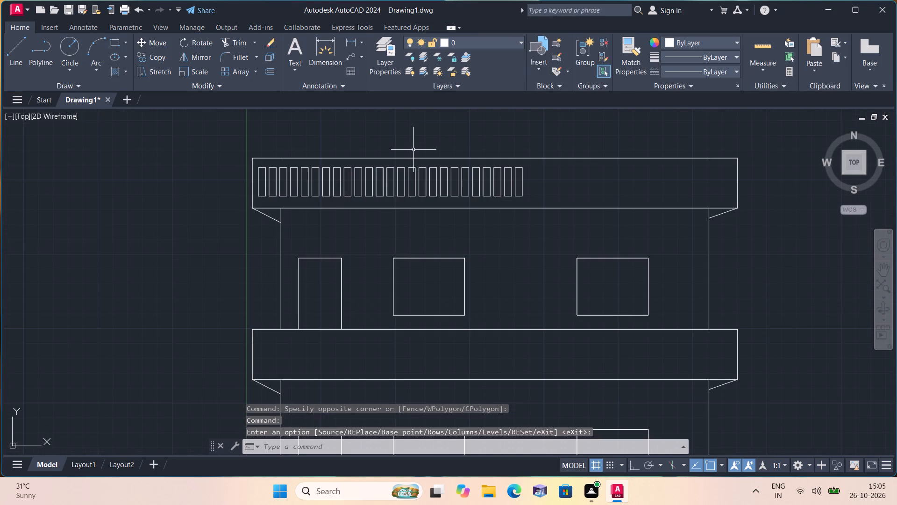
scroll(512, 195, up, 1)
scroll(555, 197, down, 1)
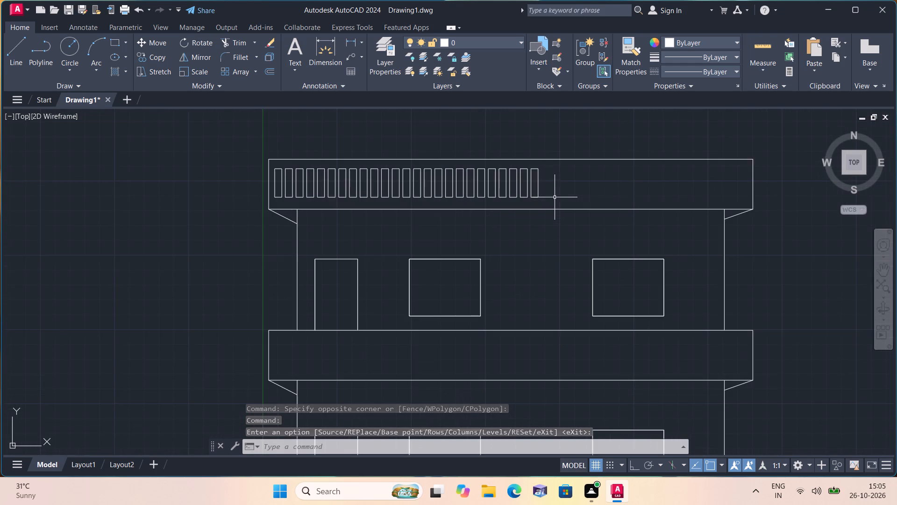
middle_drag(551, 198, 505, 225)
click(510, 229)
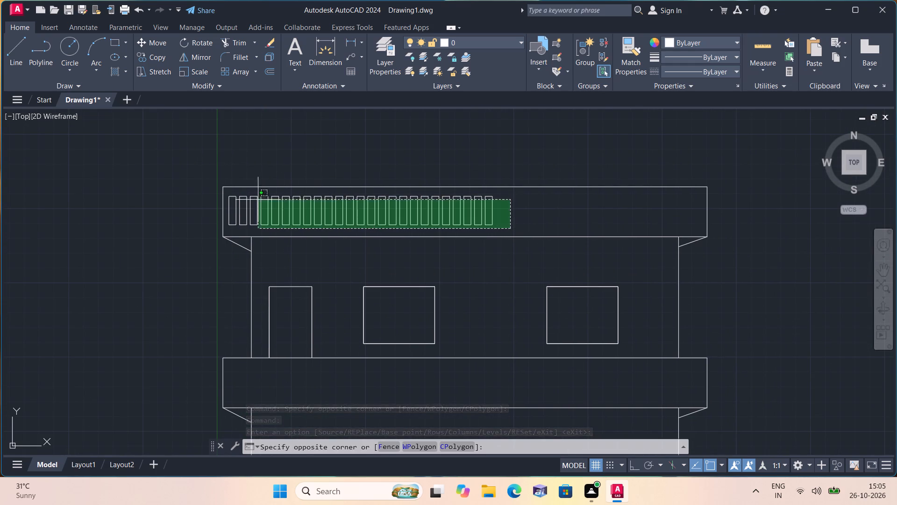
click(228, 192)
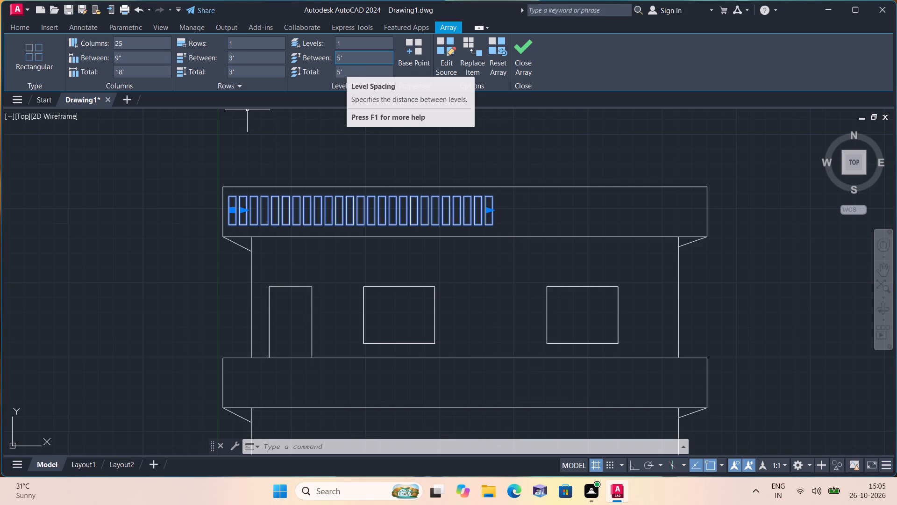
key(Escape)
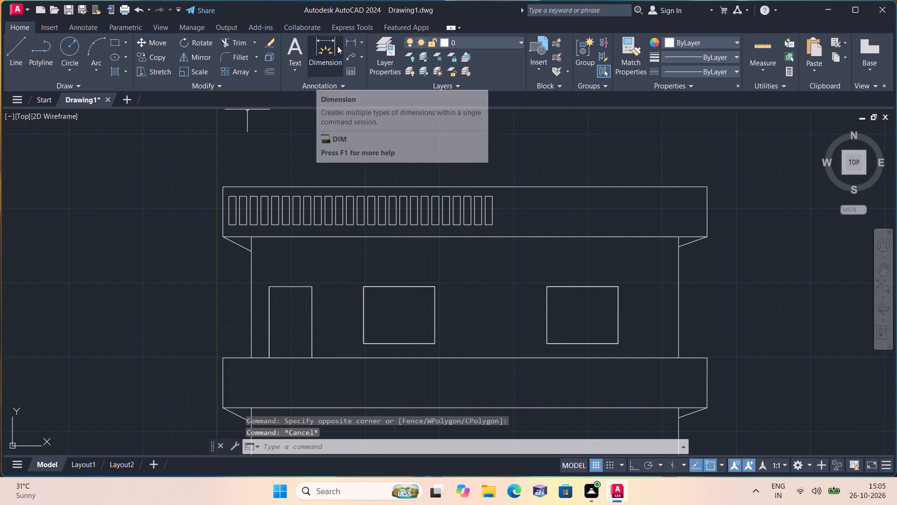
Measure the horizontal gap between the first two rectangles in the top parapet band with a linear dimension preview.
click(348, 41)
scroll(256, 204, up, 3)
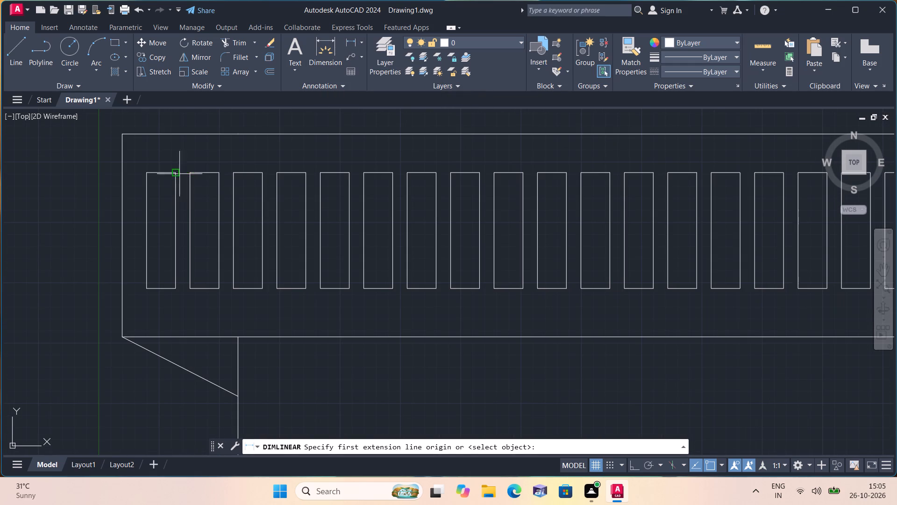
click(174, 171)
click(188, 172)
scroll(180, 174, up, 3)
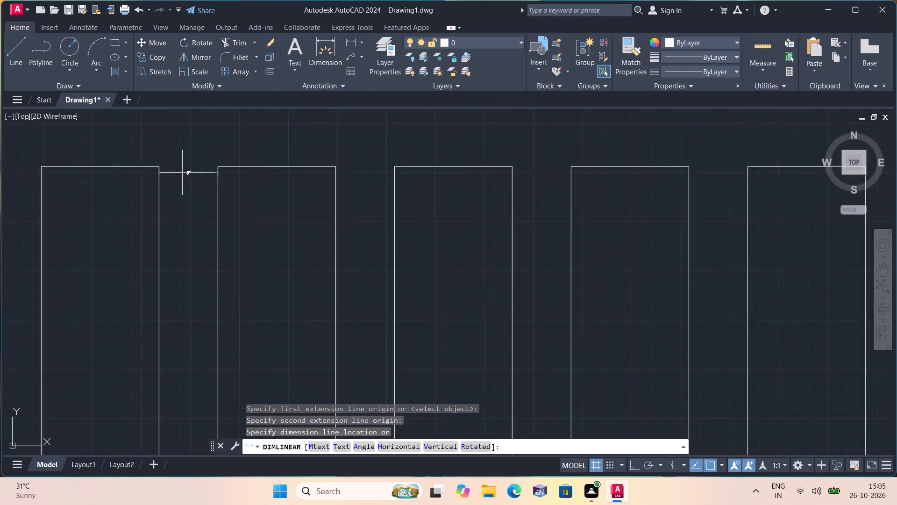
scroll(182, 173, up, 2)
key(Escape)
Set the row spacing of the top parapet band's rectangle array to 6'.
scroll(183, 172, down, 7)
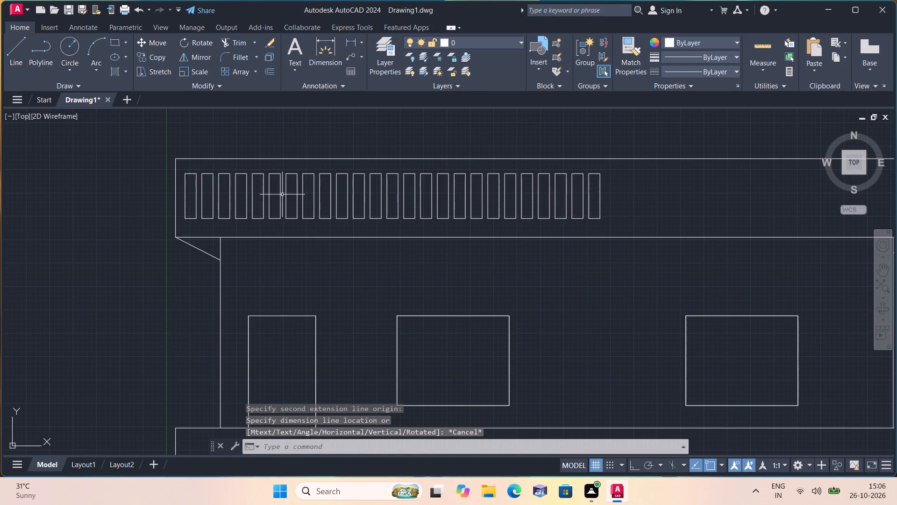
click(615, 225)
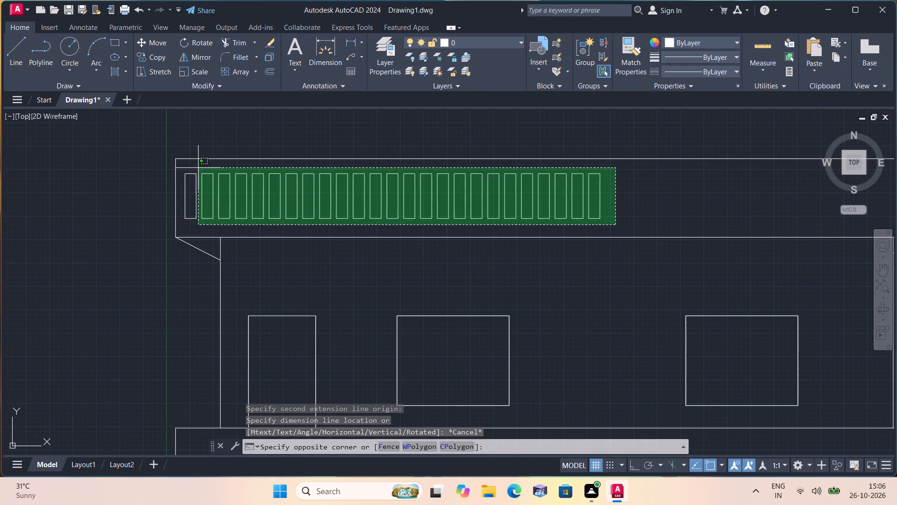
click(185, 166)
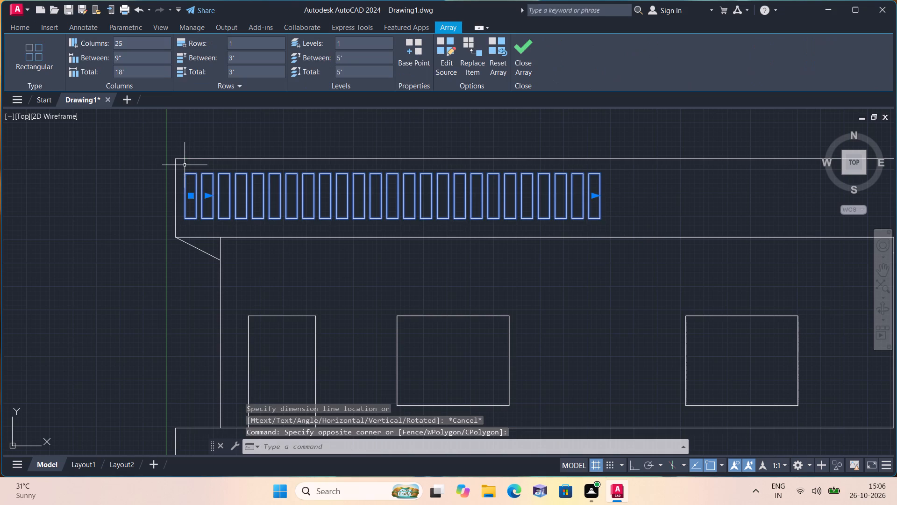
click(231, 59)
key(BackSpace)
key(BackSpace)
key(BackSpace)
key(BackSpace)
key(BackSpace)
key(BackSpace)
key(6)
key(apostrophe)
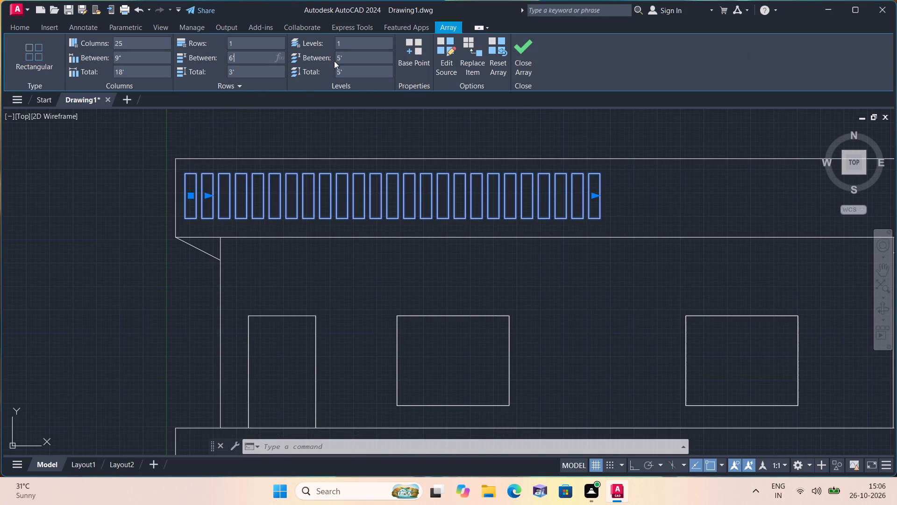
Set the parapet array's level spacing to 6' and finish the array edit.
click(347, 58)
key(BackSpace)
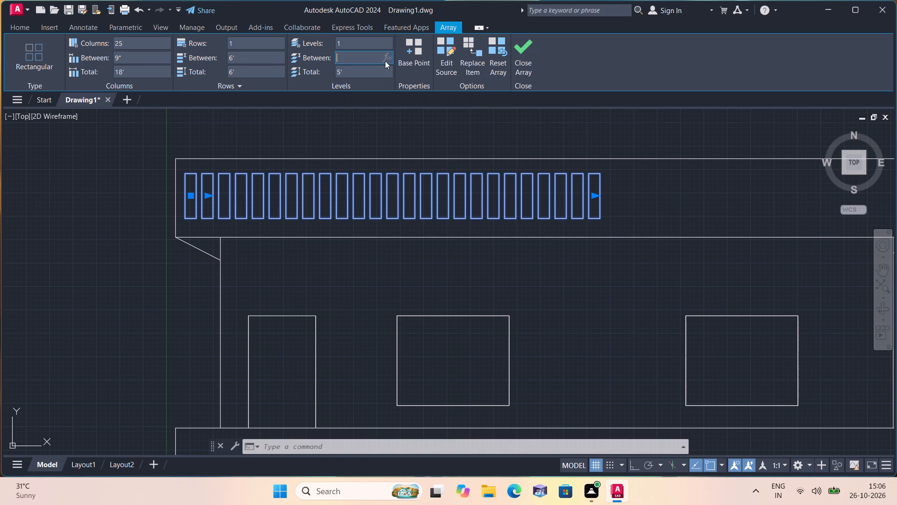
text(6')
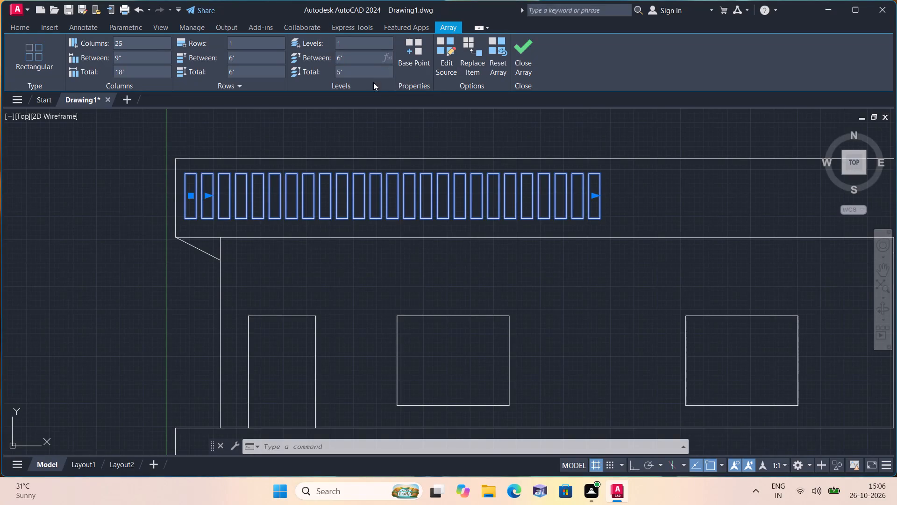
click(517, 47)
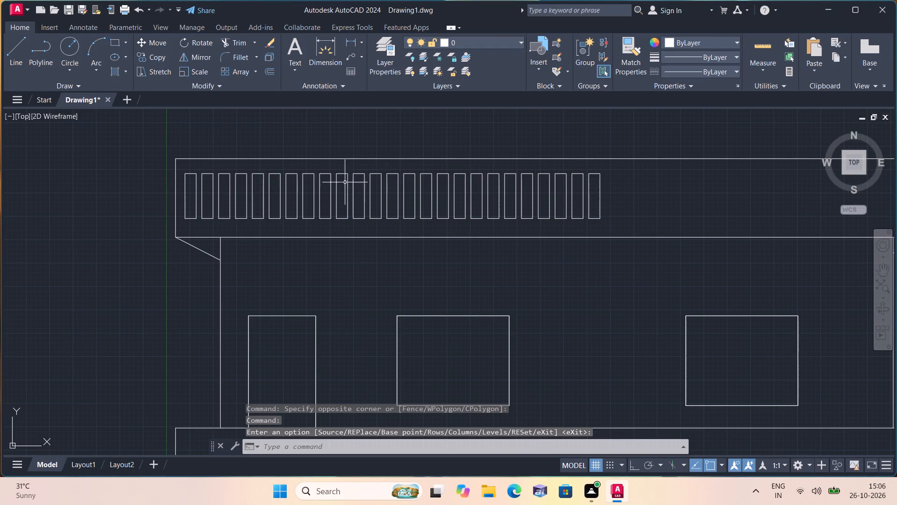
Measure the horizontal gap between the first two rectangles in the top parapet band with a linear dimension preview.
click(355, 41)
scroll(208, 176, up, 2)
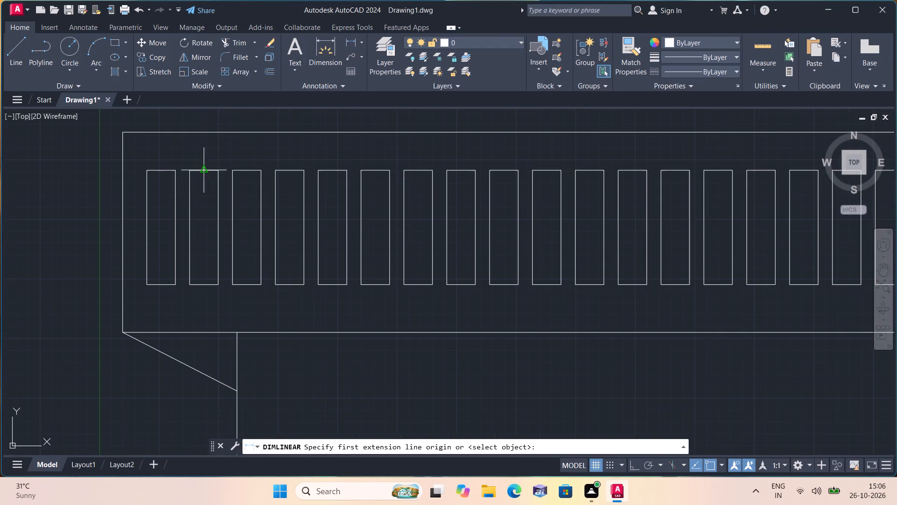
click(176, 172)
click(189, 169)
scroll(178, 172, up, 1)
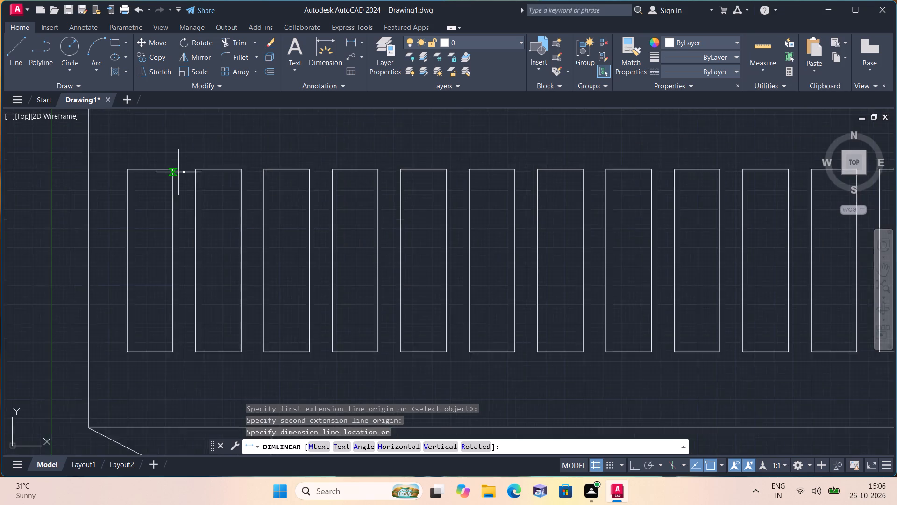
scroll(178, 172, up, 4)
scroll(188, 172, down, 1)
scroll(188, 172, up, 2)
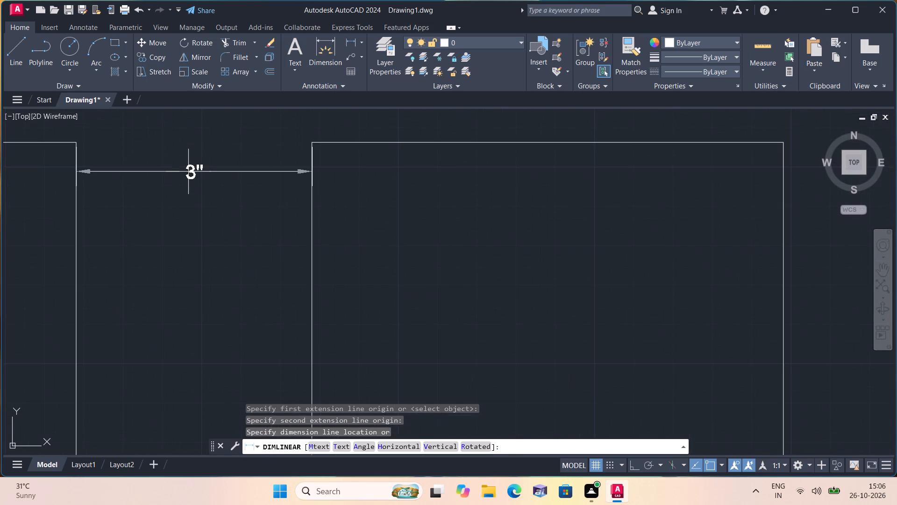
key(Escape)
scroll(188, 172, down, 7)
scroll(265, 185, down, 1)
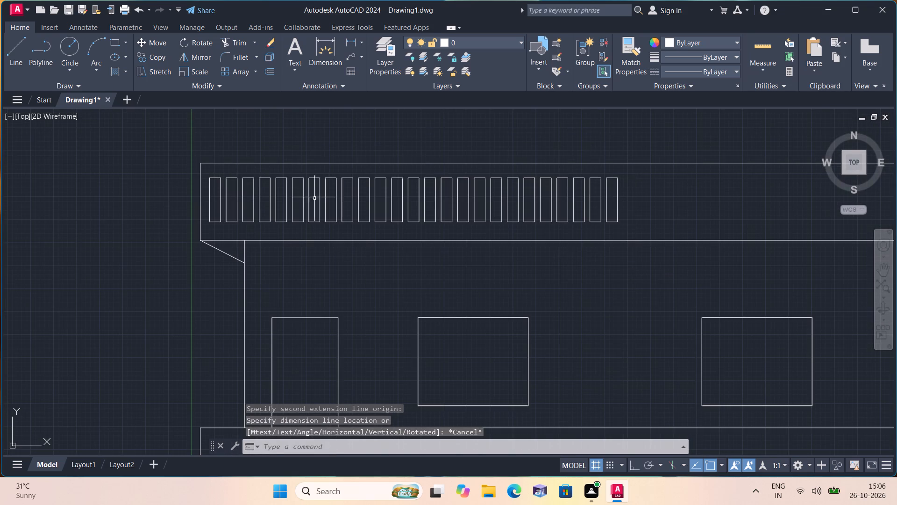
Set the row spacing of the top parapet band's rectangle array to 10' and finish the array edit.
click(622, 226)
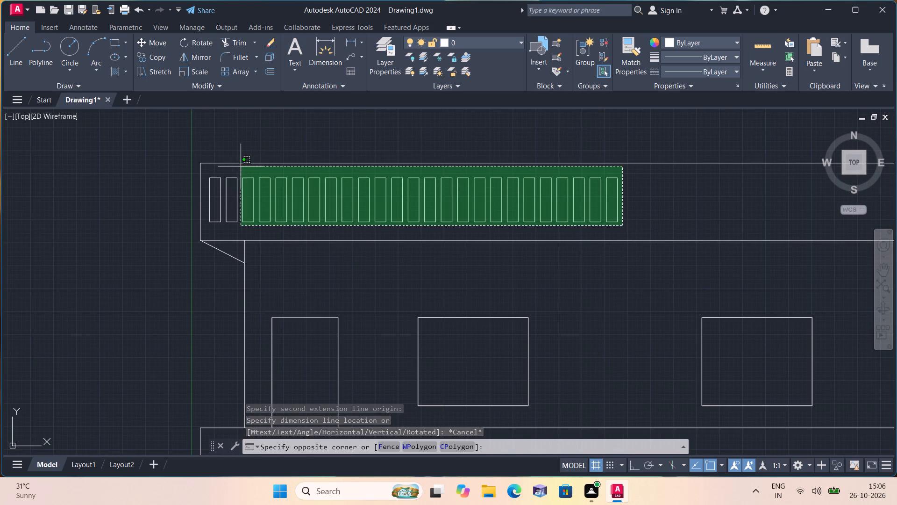
click(206, 168)
middle_drag(209, 159, 167, 180)
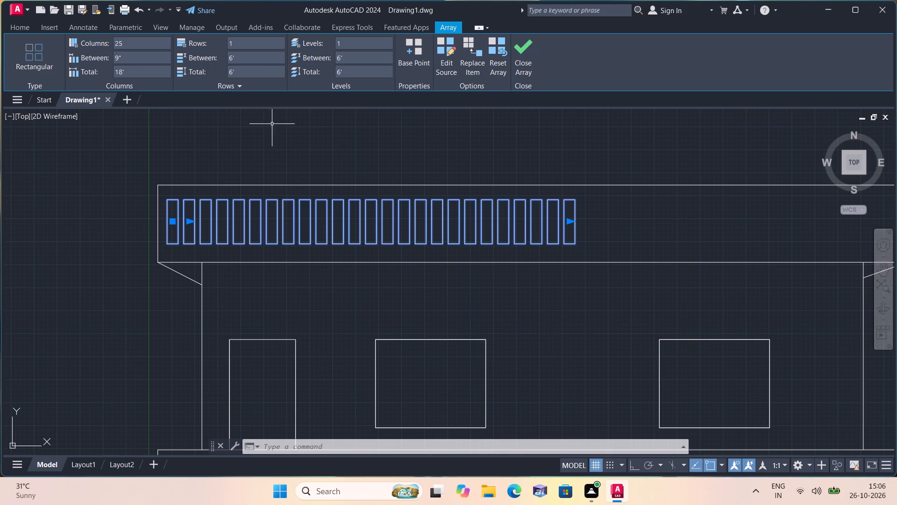
click(232, 58)
click(347, 58)
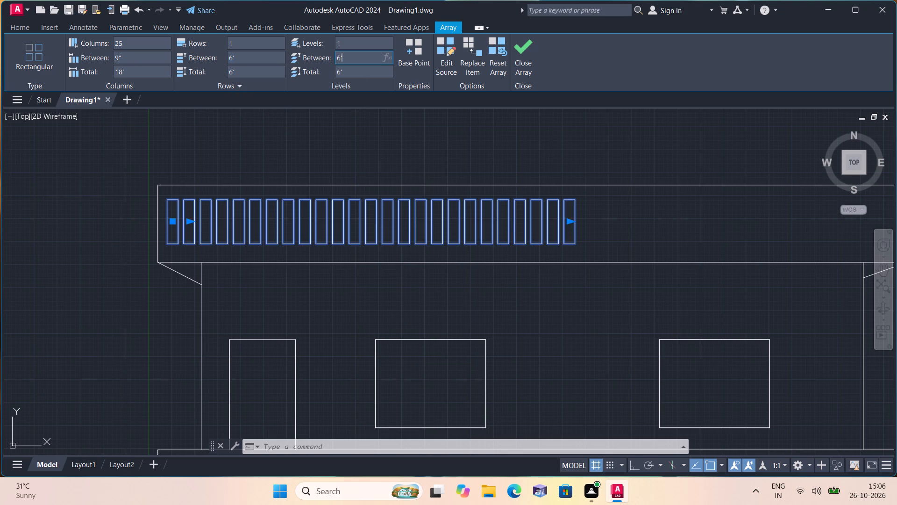
click(239, 58)
key(BackSpace)
key(BackSpace)
key(BackSpace)
key(BackSpace)
key(BackSpace)
key(BackSpace)
key(BackSpace)
key(BackSpace)
key(BackSpace)
key(BackSpace)
key(BackSpace)
key(BackSpace)
key(BackSpace)
key(BackSpace)
key(BackSpace)
key(BackSpace)
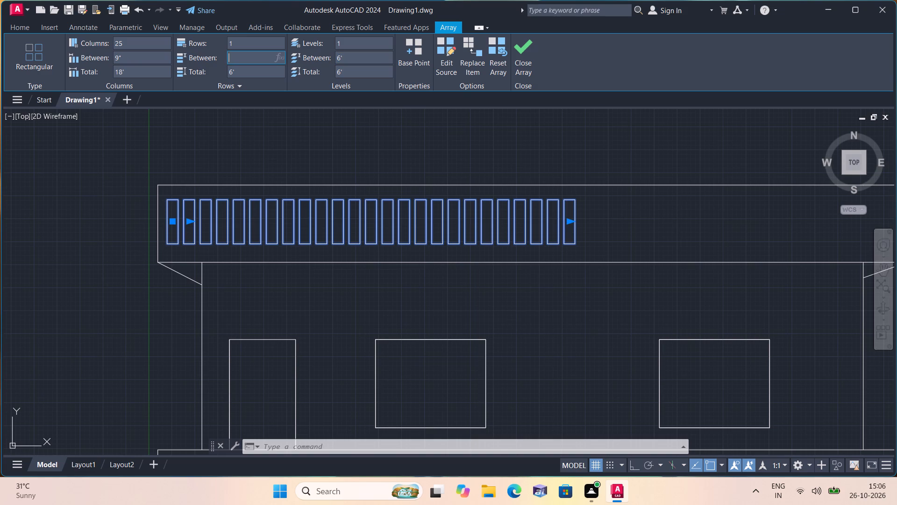
text(10')
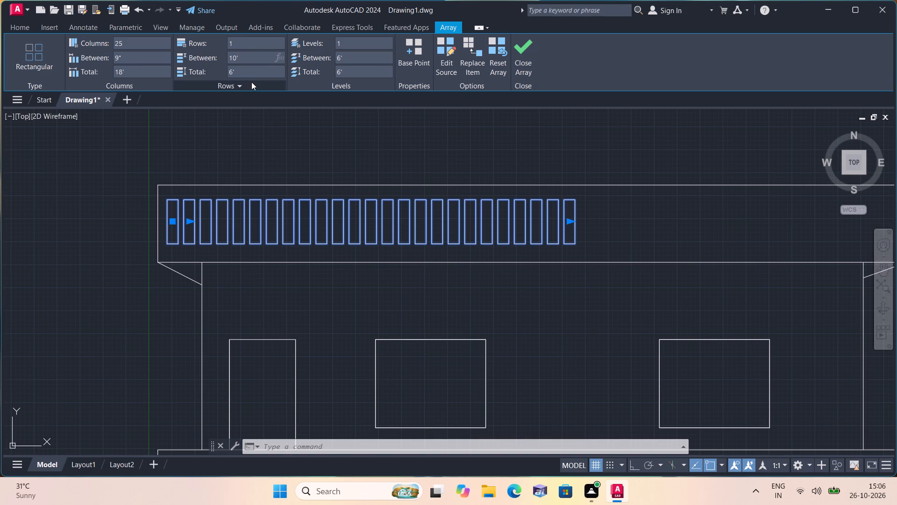
click(255, 74)
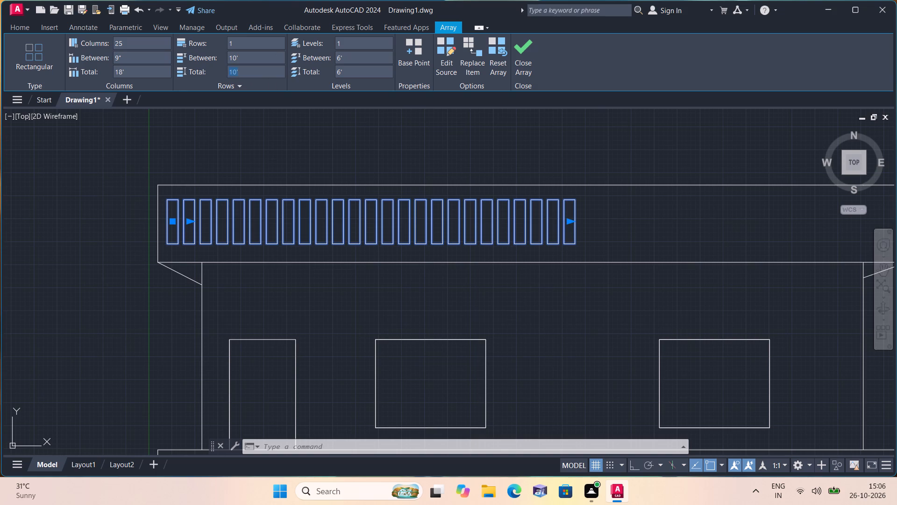
click(520, 45)
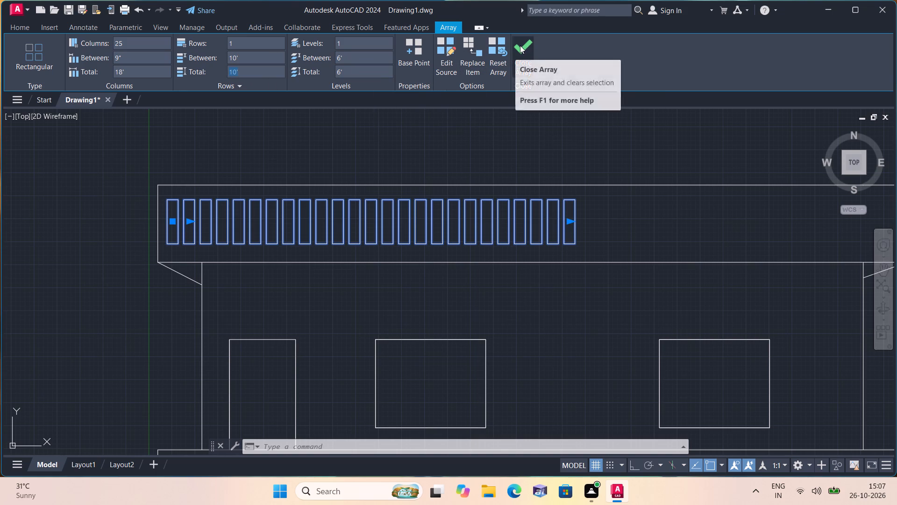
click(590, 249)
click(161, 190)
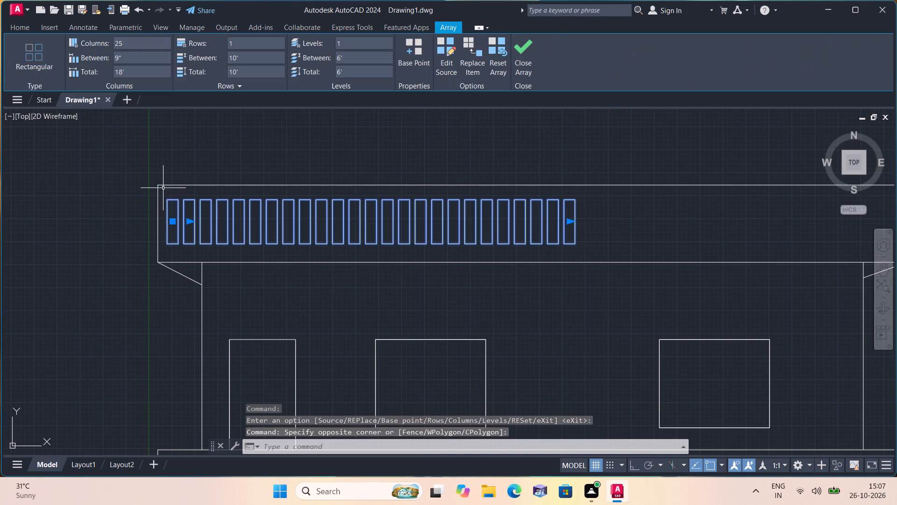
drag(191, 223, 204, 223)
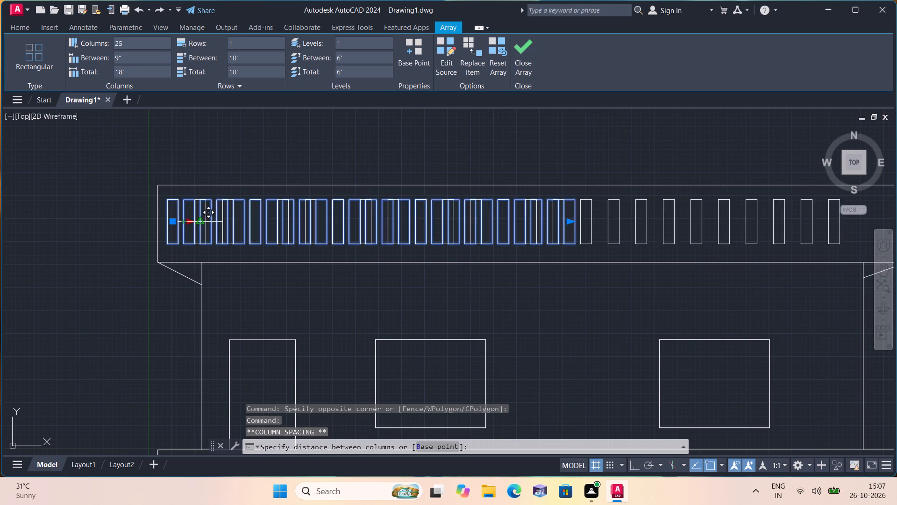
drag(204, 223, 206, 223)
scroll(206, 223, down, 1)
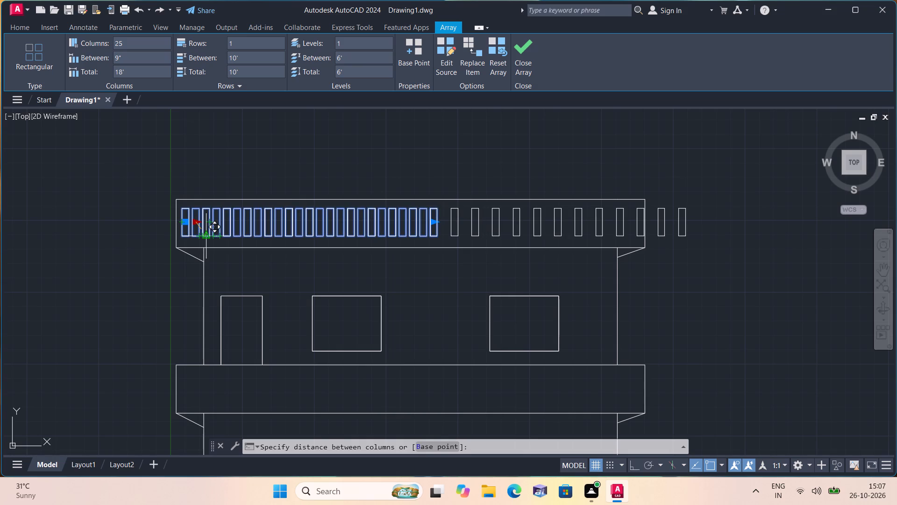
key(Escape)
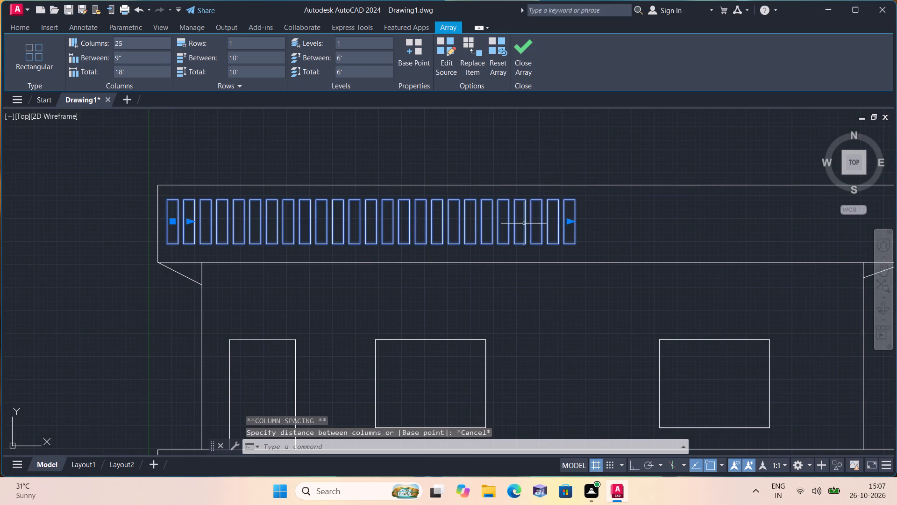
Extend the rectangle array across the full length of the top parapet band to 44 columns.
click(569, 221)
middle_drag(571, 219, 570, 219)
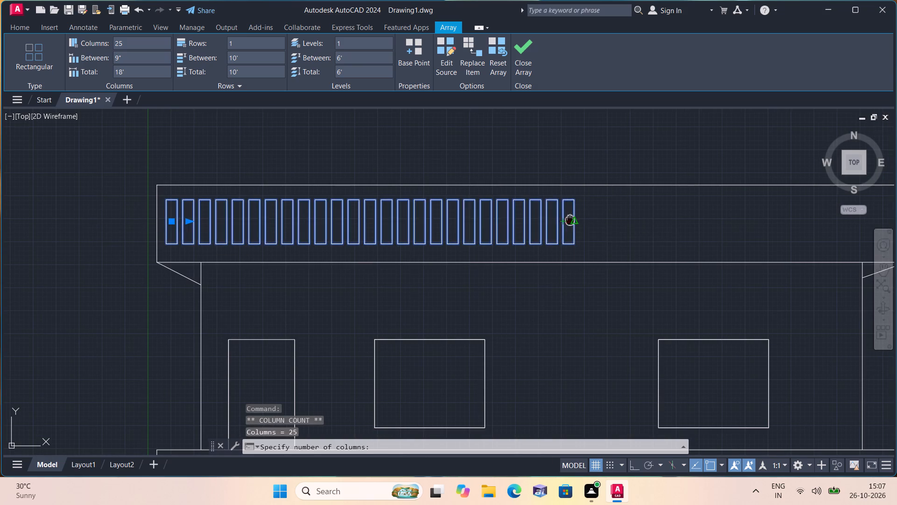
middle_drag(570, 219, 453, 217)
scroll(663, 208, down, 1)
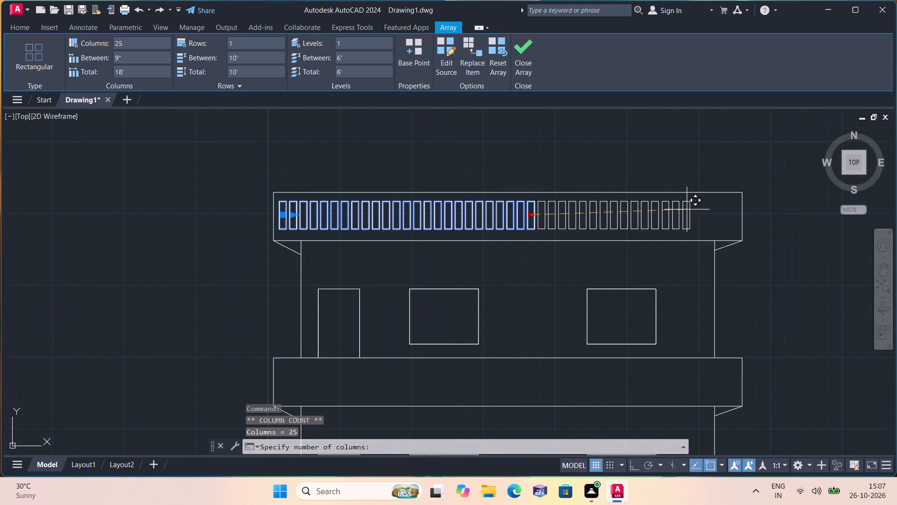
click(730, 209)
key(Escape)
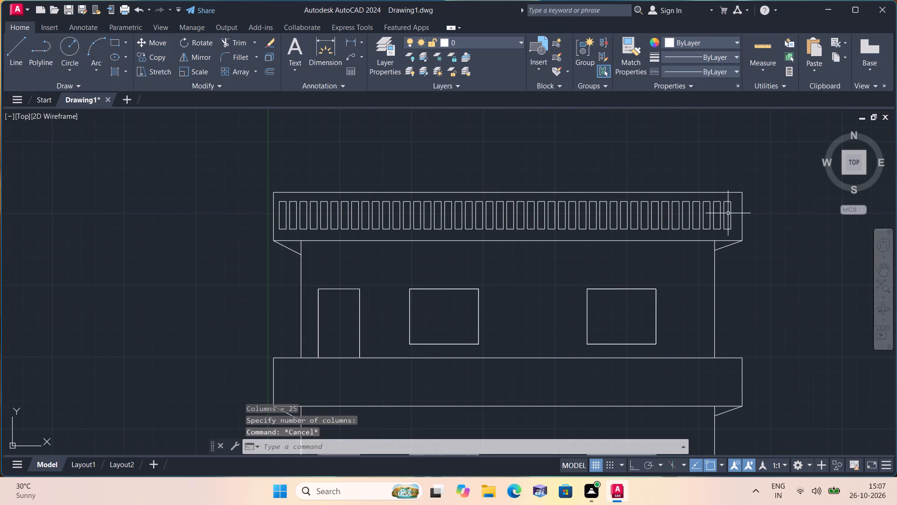
Select the whole parapet rectangle array and review its column, row and level settings.
scroll(730, 226, up, 1)
click(733, 231)
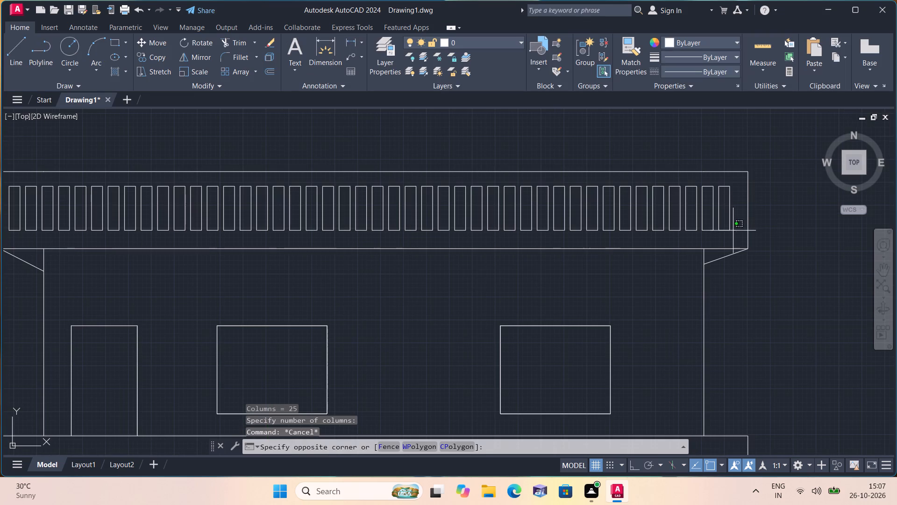
scroll(626, 191, down, 1)
scroll(294, 202, up, 1)
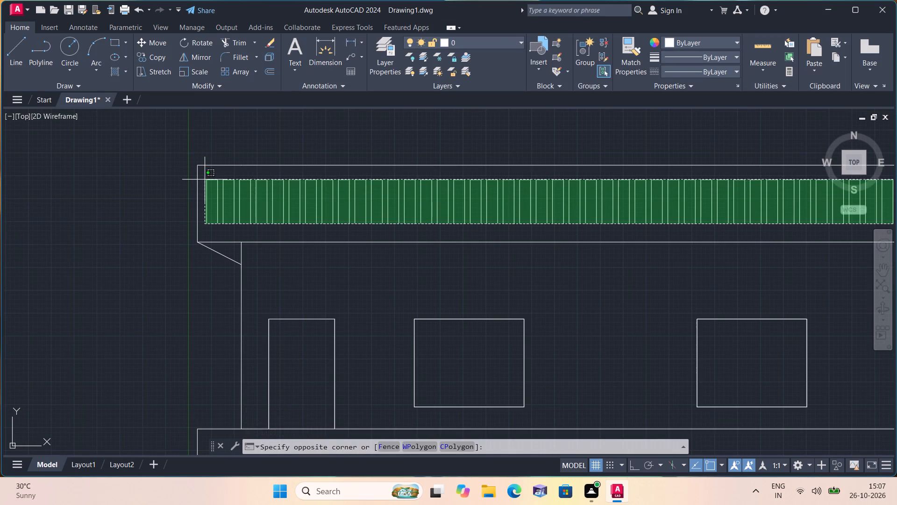
click(205, 178)
scroll(245, 181, down, 1)
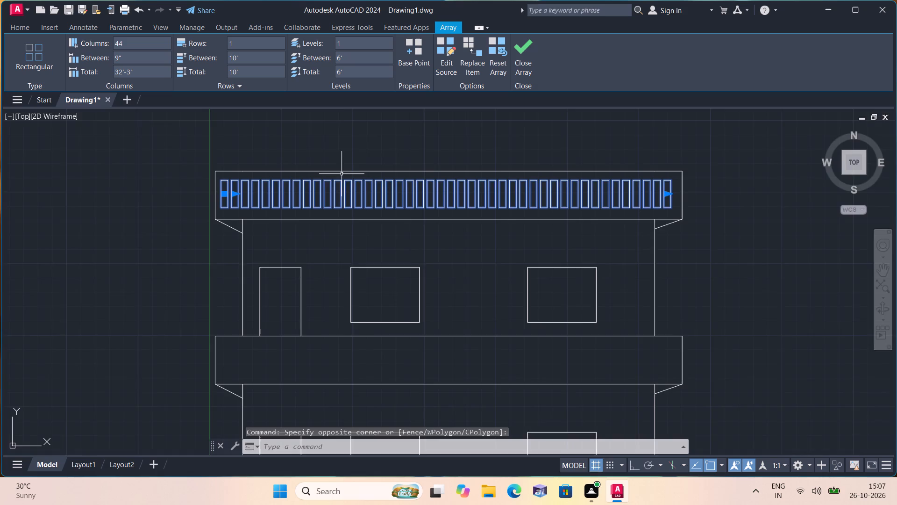
middle_drag(328, 179, 271, 204)
key(Escape)
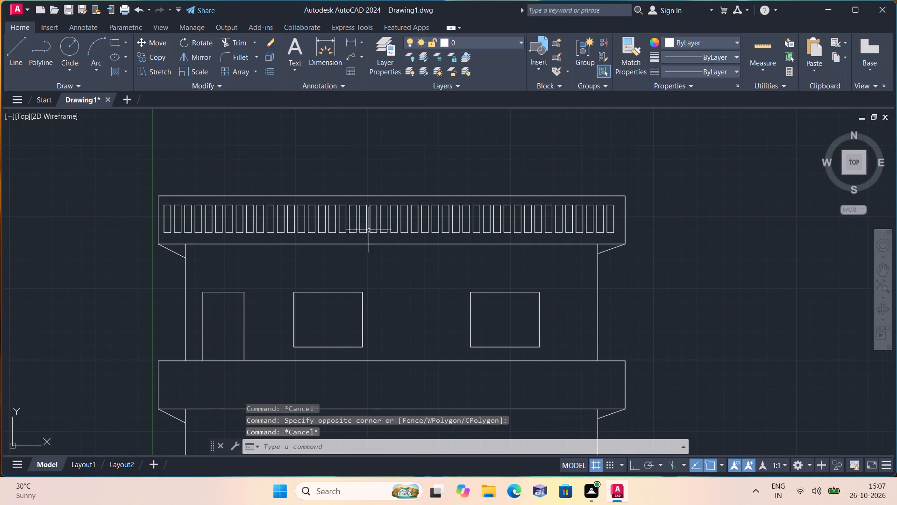
Reduce the column count of the top parapet band's rectangle array to 19.
click(431, 226)
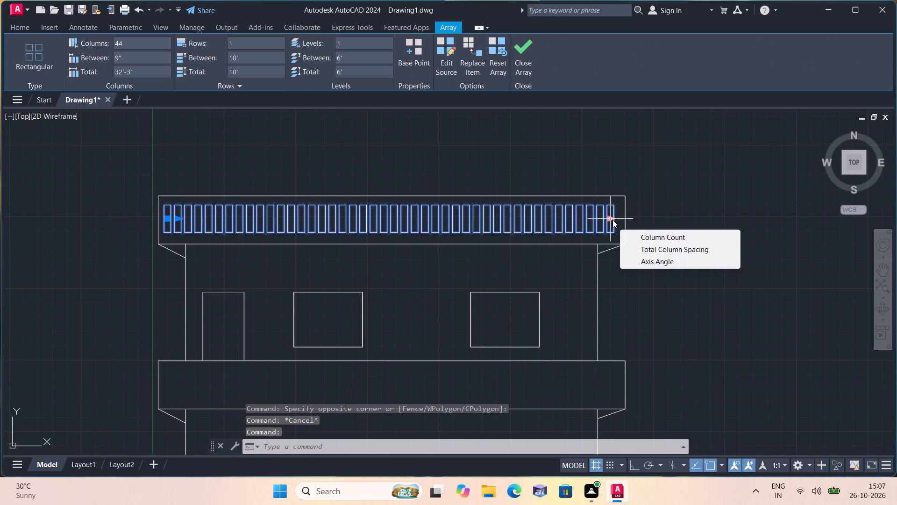
click(612, 220)
click(358, 216)
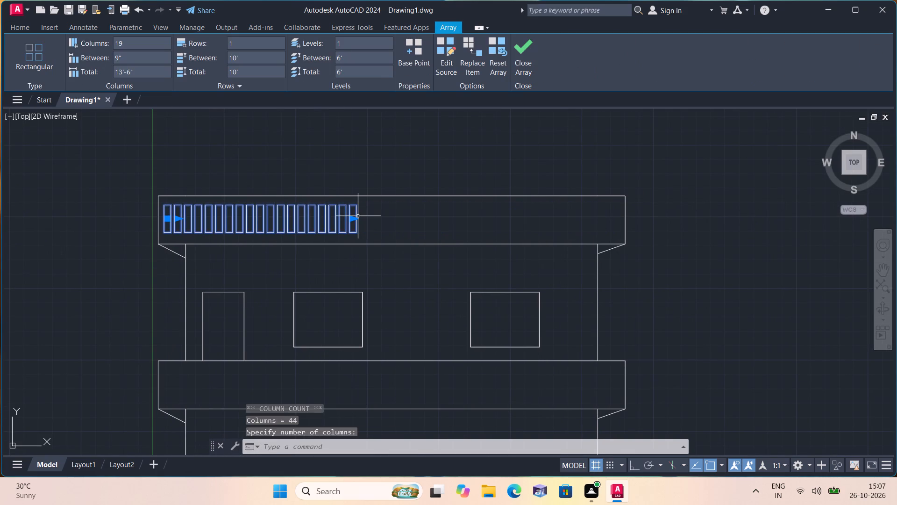
key(Escape)
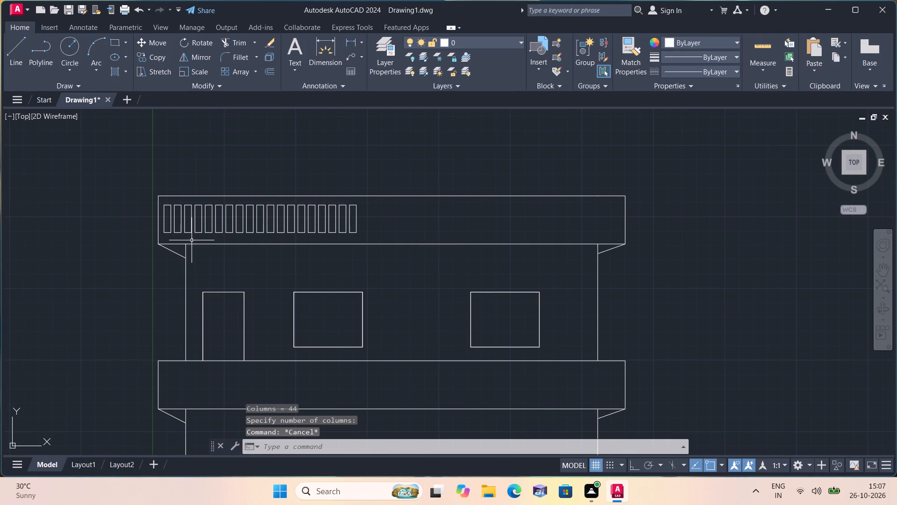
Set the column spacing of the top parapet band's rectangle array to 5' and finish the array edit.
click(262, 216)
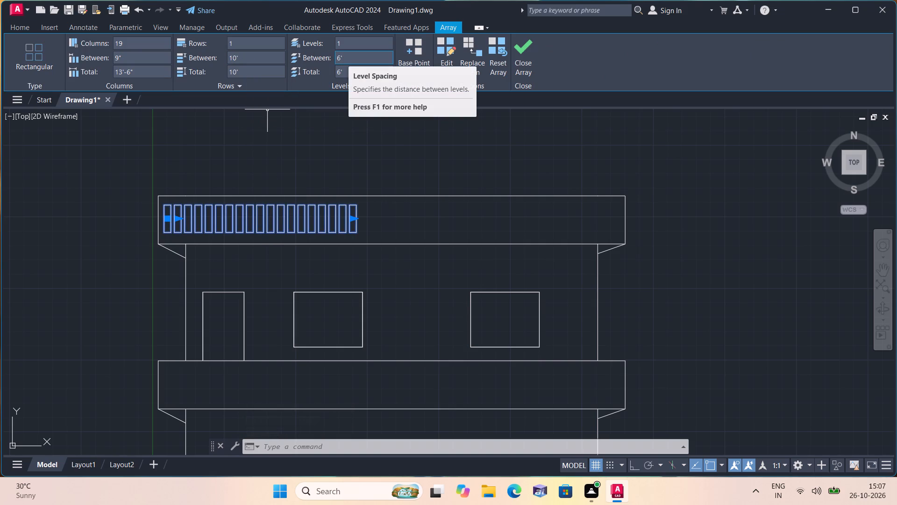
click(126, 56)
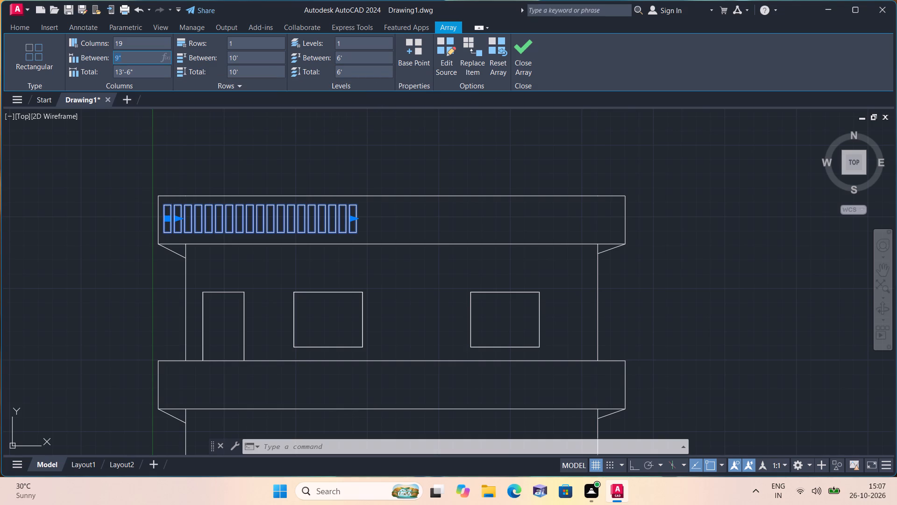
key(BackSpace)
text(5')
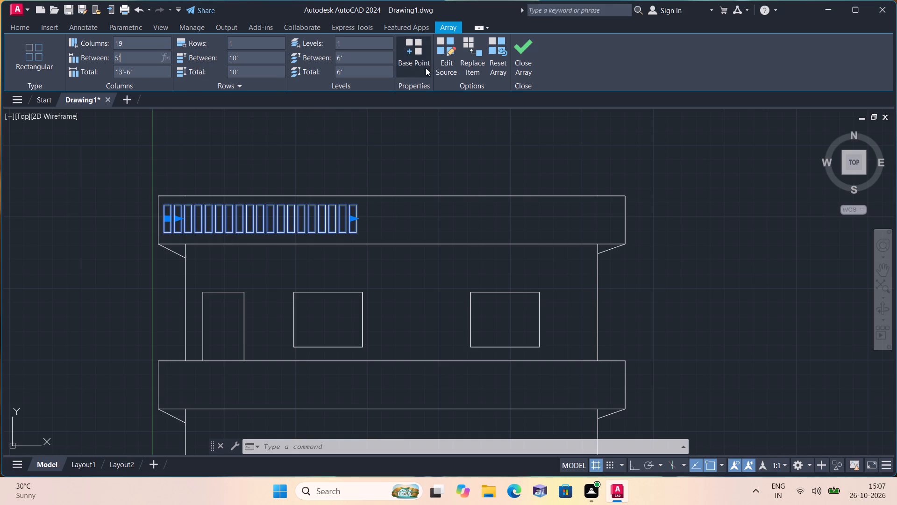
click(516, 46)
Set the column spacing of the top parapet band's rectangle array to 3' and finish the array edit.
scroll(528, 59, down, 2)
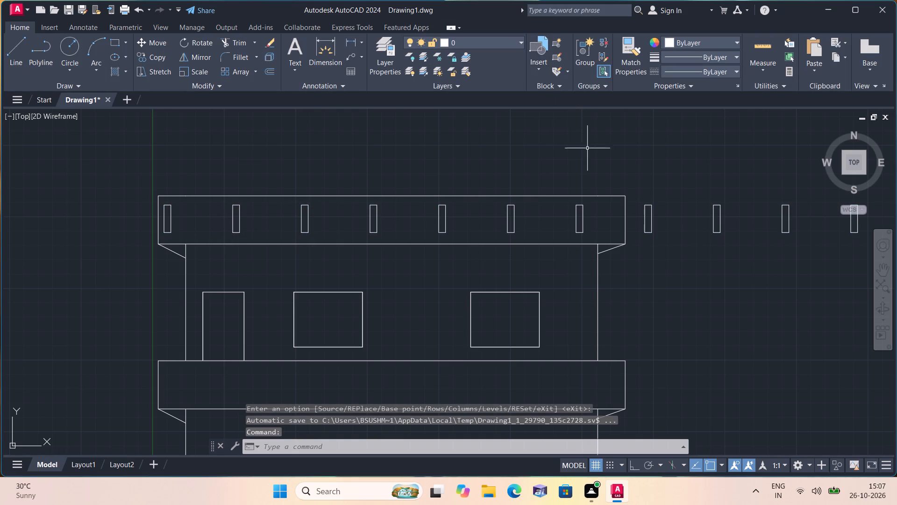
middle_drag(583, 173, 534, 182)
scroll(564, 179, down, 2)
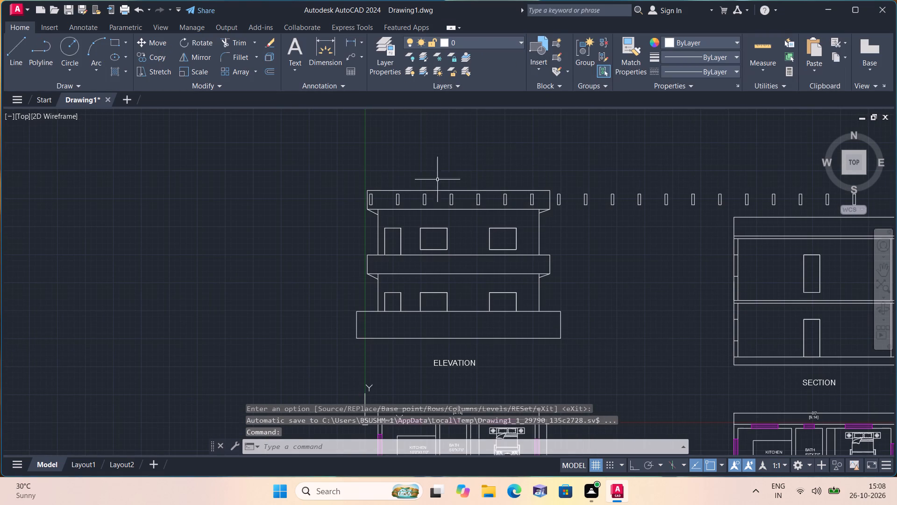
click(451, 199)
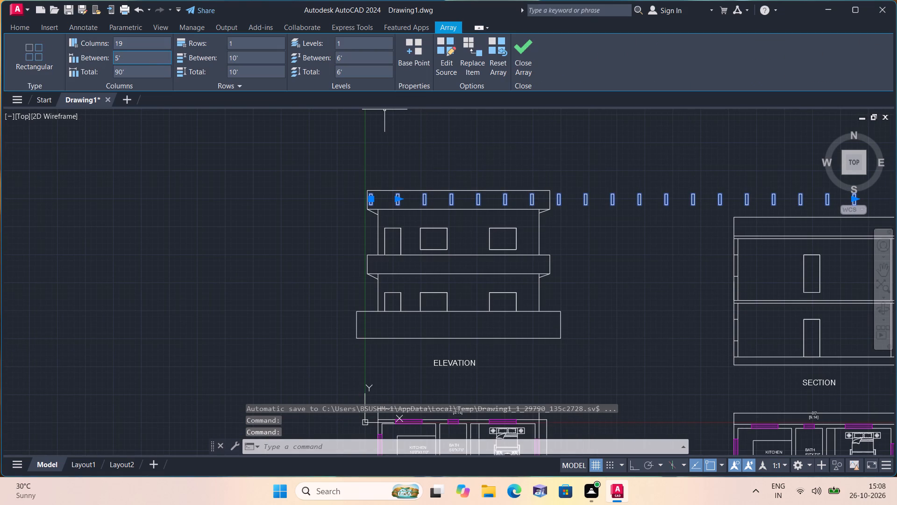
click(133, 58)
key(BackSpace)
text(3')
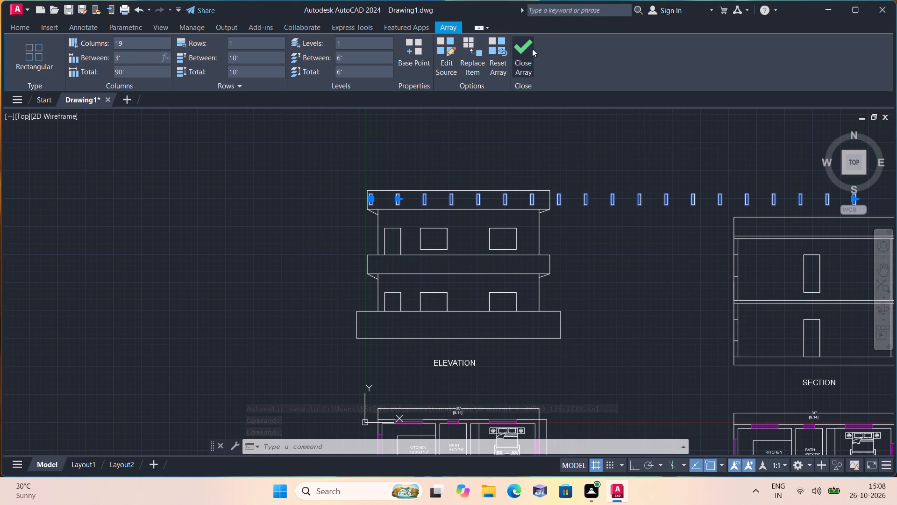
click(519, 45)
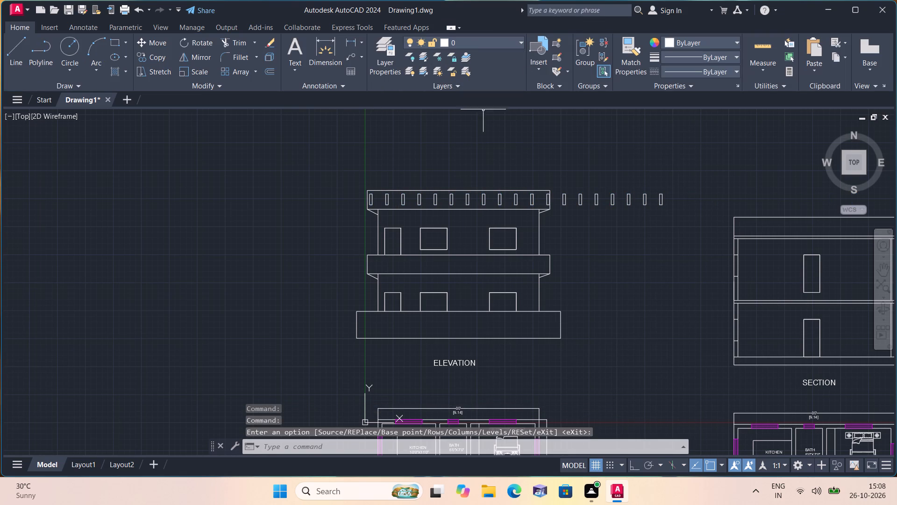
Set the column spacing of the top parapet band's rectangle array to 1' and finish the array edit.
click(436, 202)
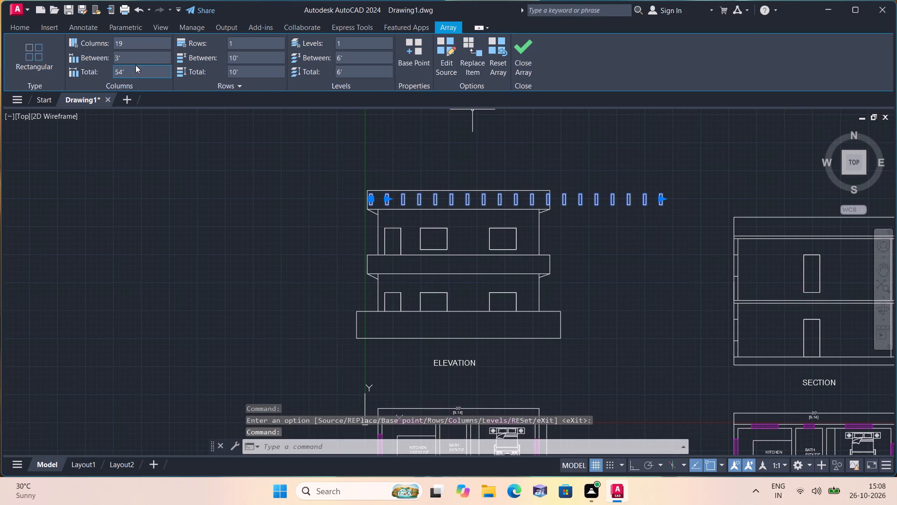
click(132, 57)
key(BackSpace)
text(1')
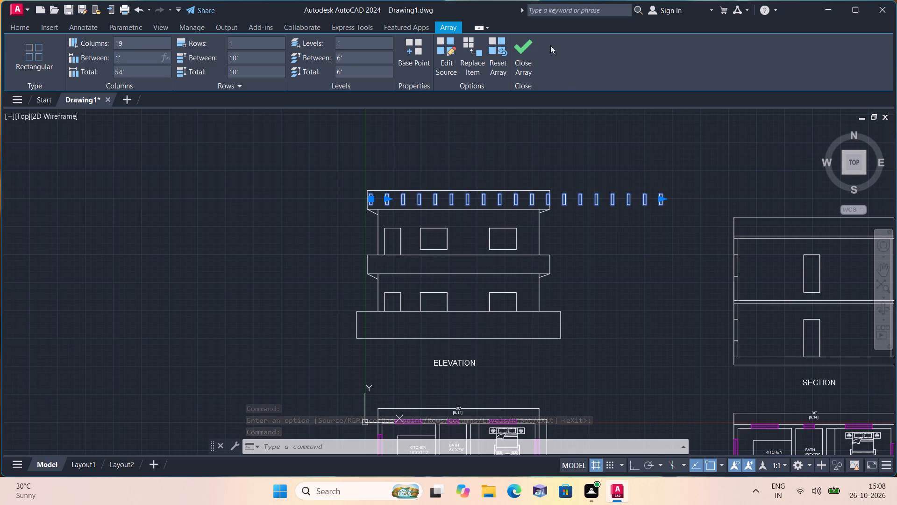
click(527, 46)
Set the column spacing of the top parapet band's rectangle array to 2' and finish the array edit.
scroll(474, 201, up, 2)
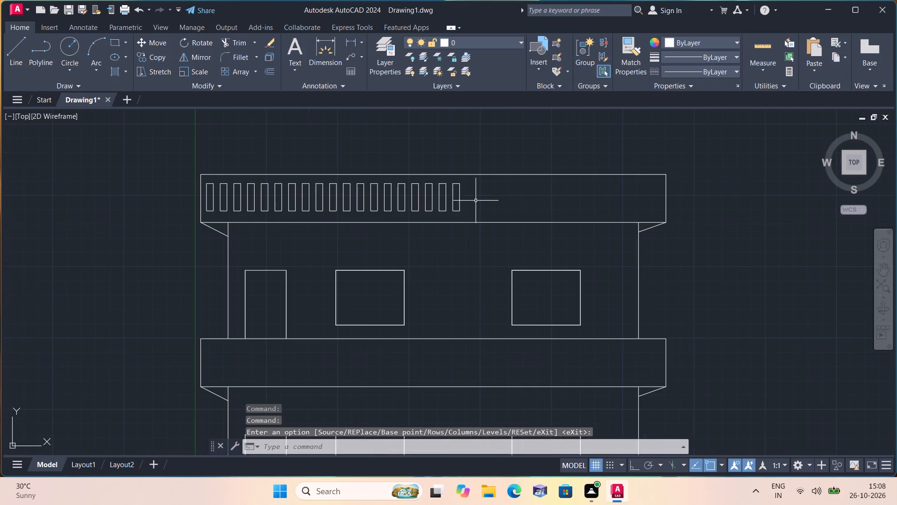
click(477, 206)
click(427, 193)
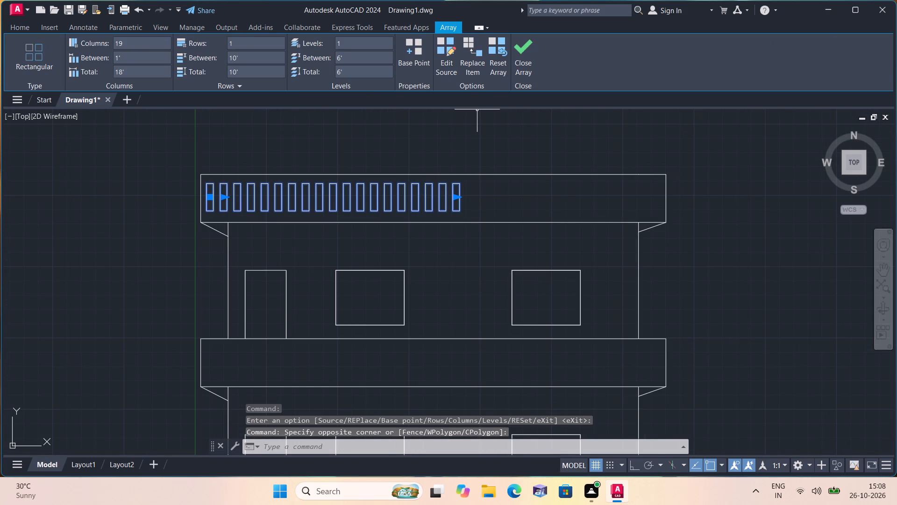
click(124, 56)
key(BackSpace)
text(2')
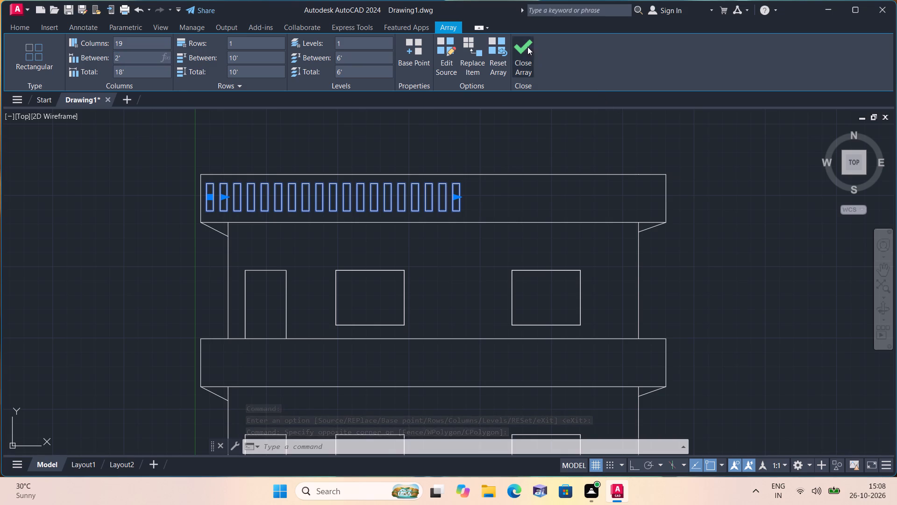
click(525, 44)
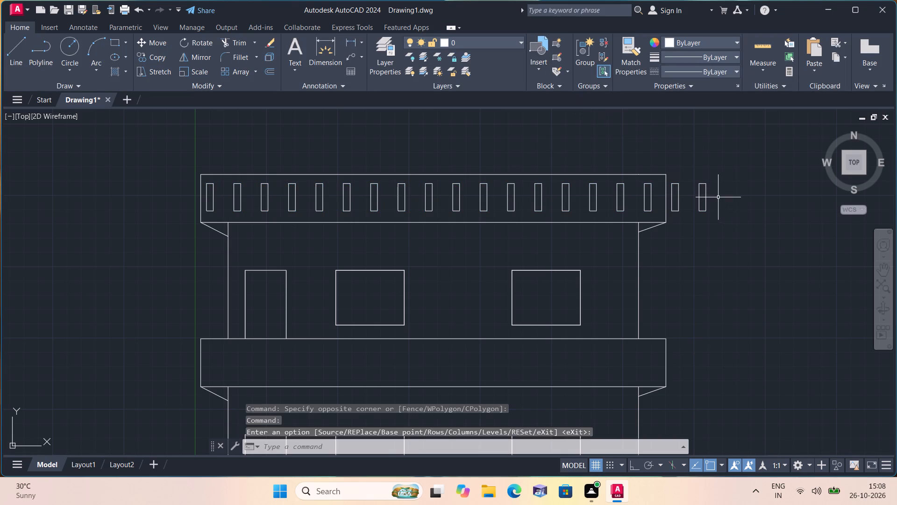
Reduce the parapet rectangle array to 17 columns so that it ends inside the top band.
middle_drag(717, 204, 698, 222)
click(711, 238)
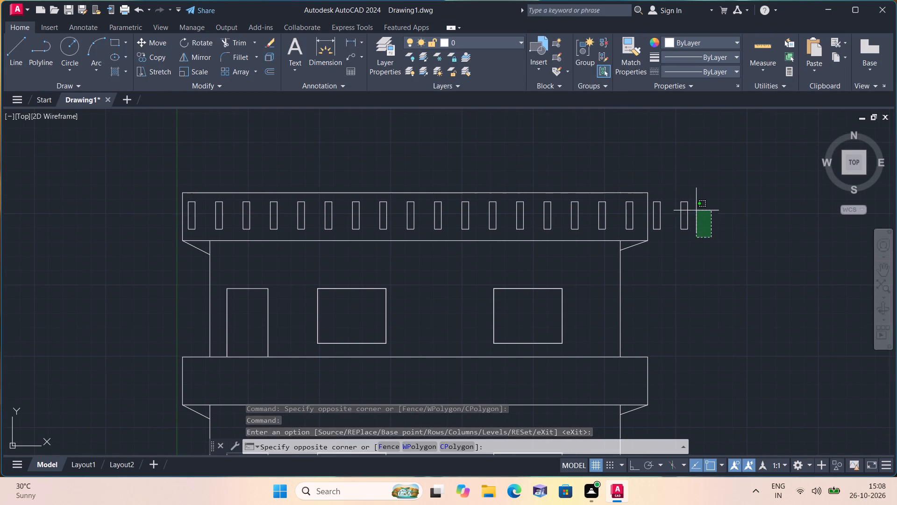
click(682, 190)
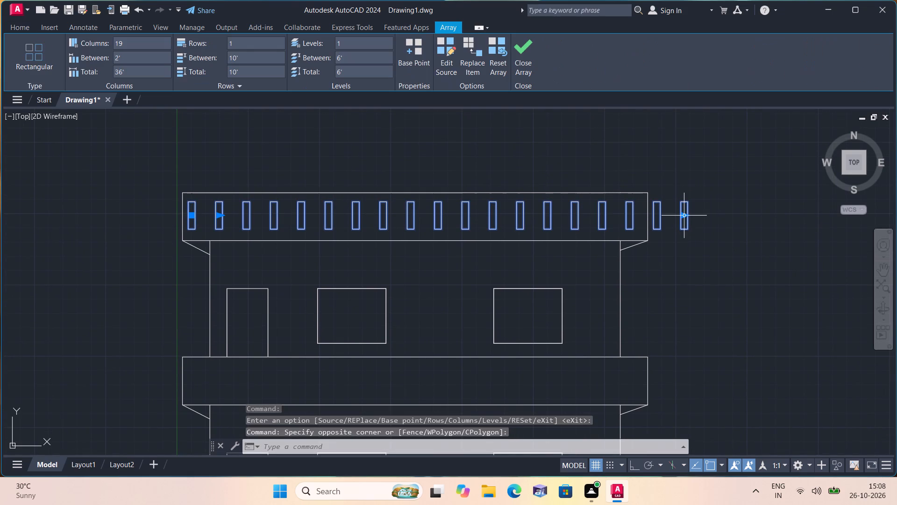
click(685, 213)
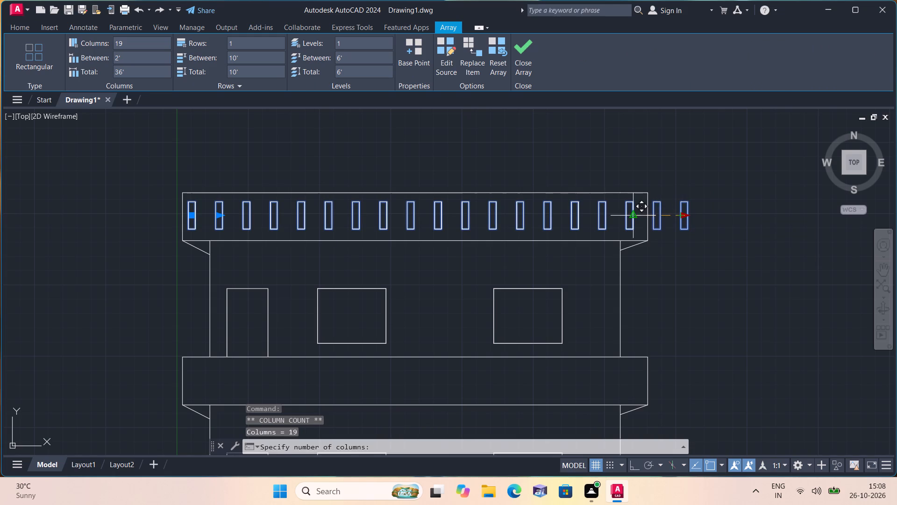
click(634, 214)
key(Escape)
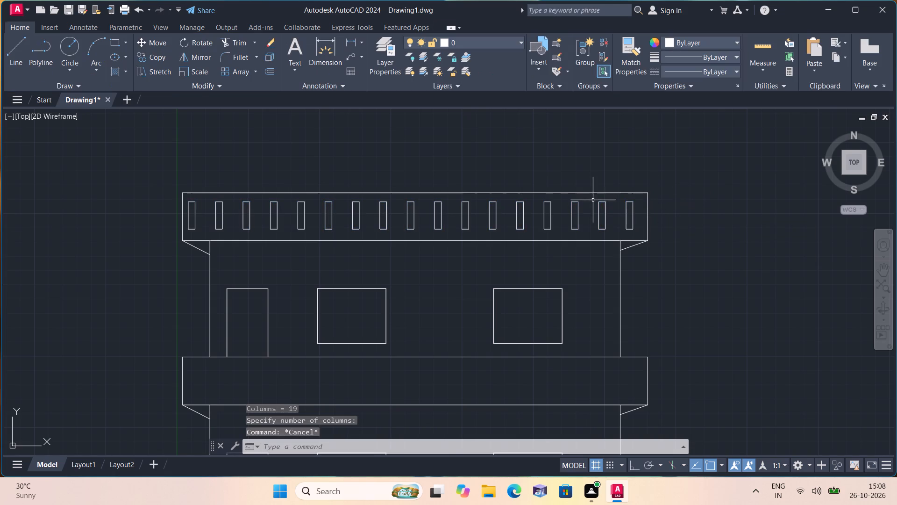
Move the whole parapet rectangle array slightly to the right to centre it within the top band.
scroll(604, 231, down, 1)
scroll(367, 220, up, 1)
middle_drag(420, 228, 411, 228)
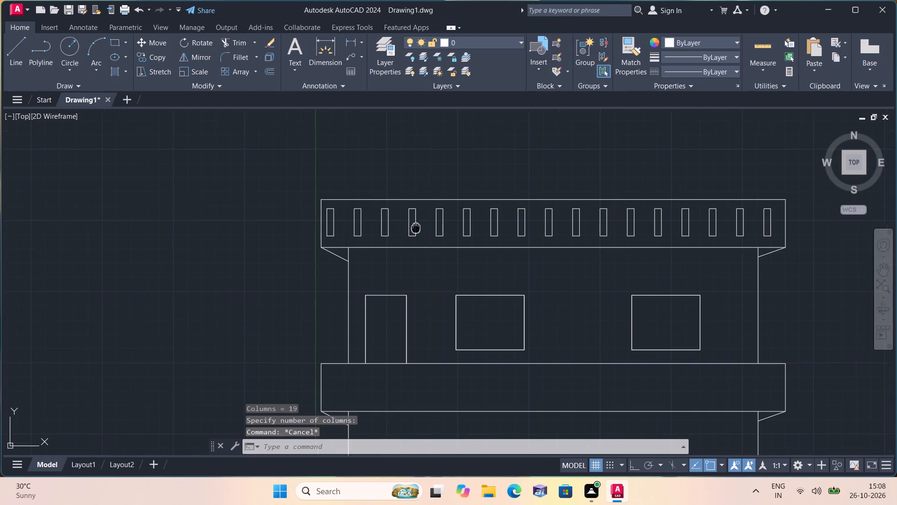
middle_drag(411, 228, 320, 245)
click(675, 243)
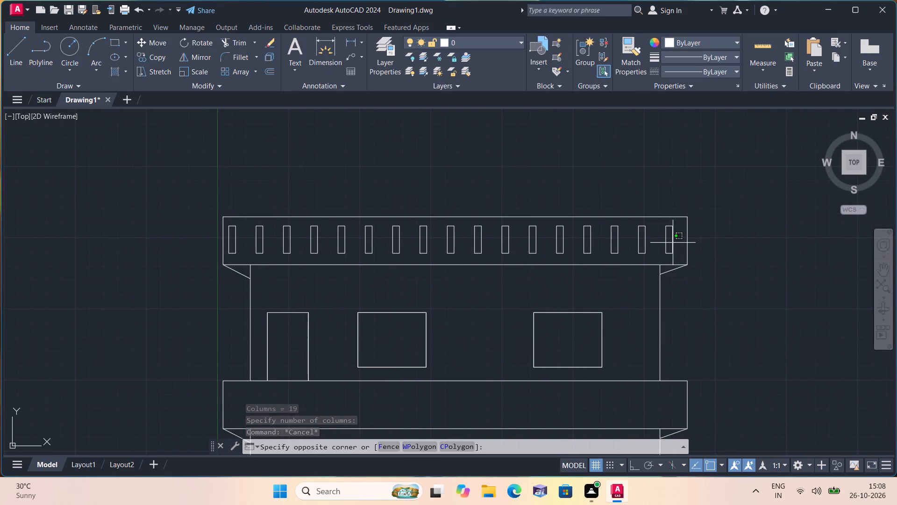
click(672, 242)
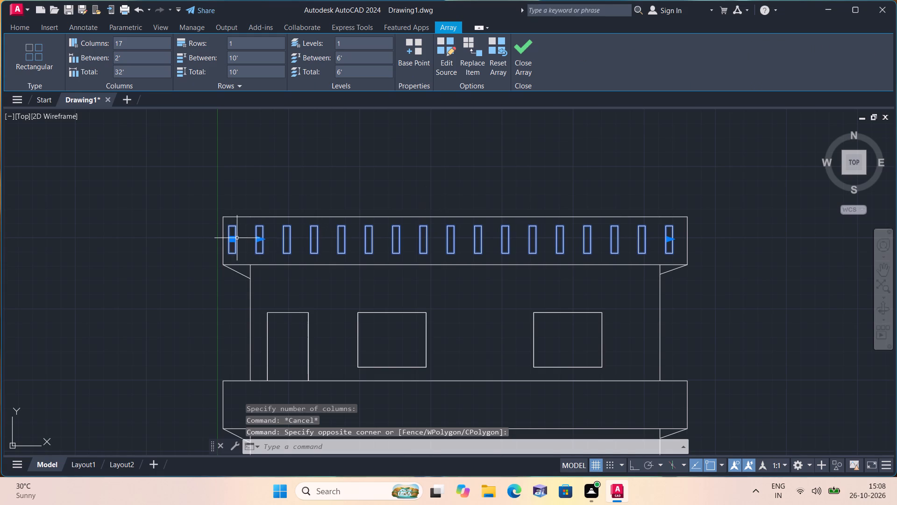
click(234, 238)
click(237, 238)
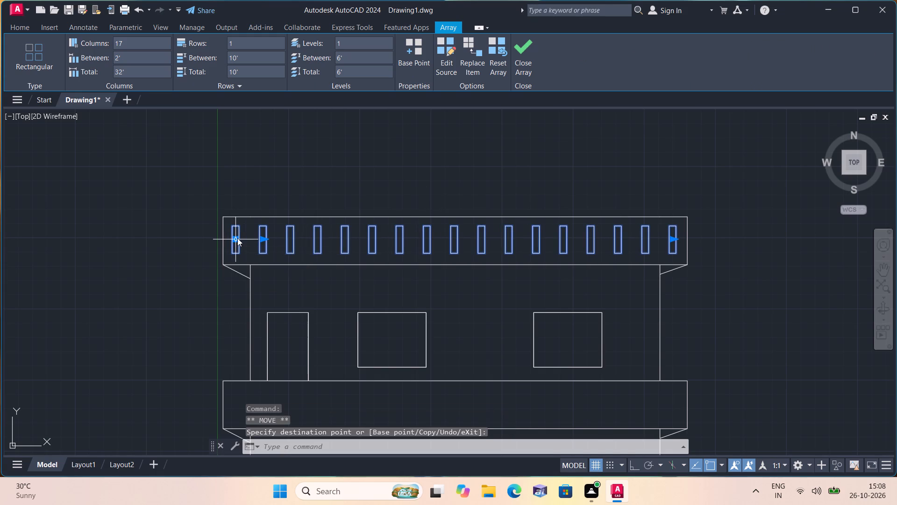
key(Escape)
scroll(272, 241, down, 1)
key(Escape)
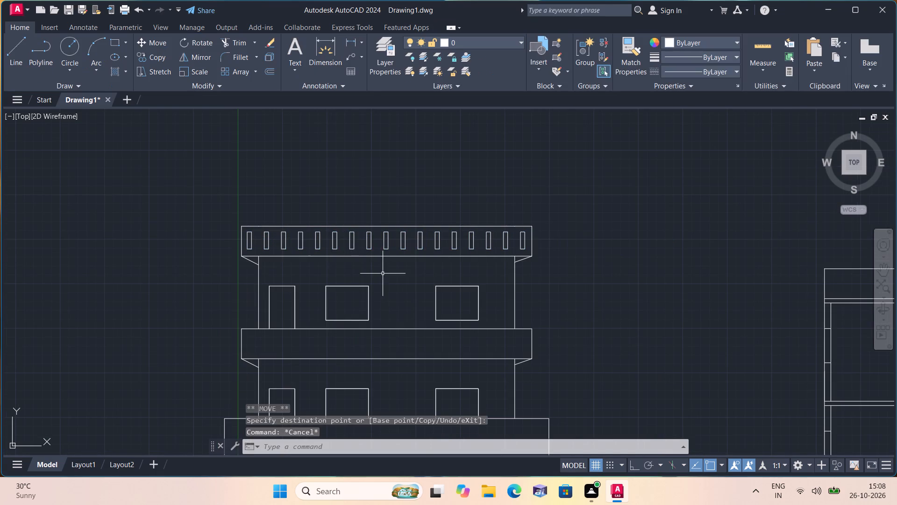
Draw a small circle in the elevation's middle band, directly below the upper-floor door.
scroll(383, 274, down, 2)
middle_drag(380, 272, 306, 274)
scroll(329, 297, up, 1)
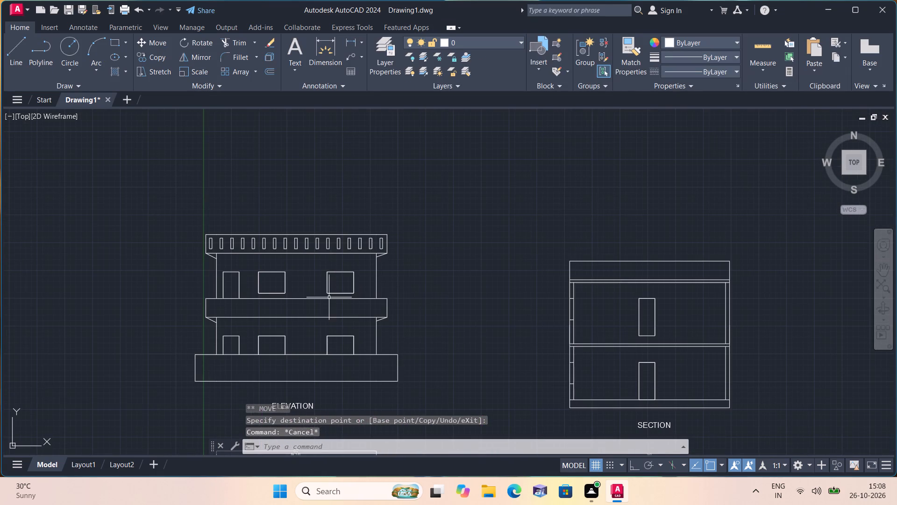
middle_drag(323, 287, 318, 242)
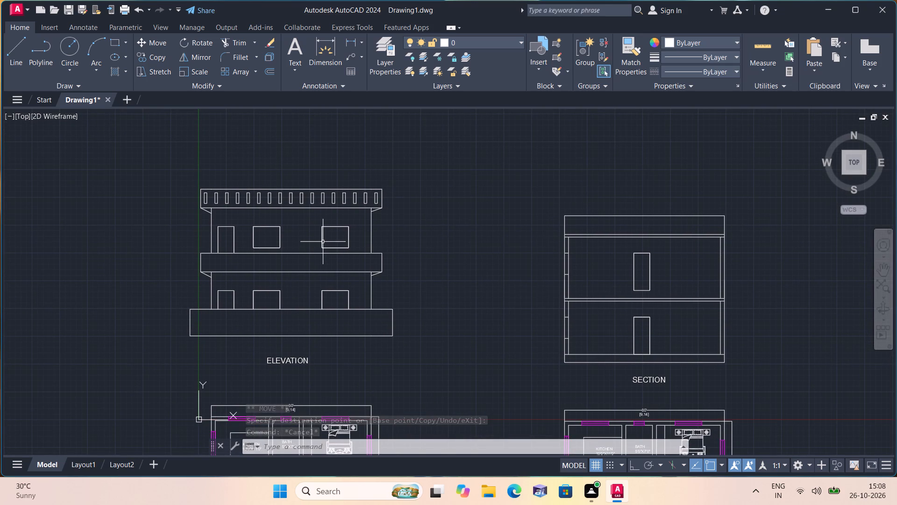
key(c)
key(space)
scroll(249, 274, up, 1)
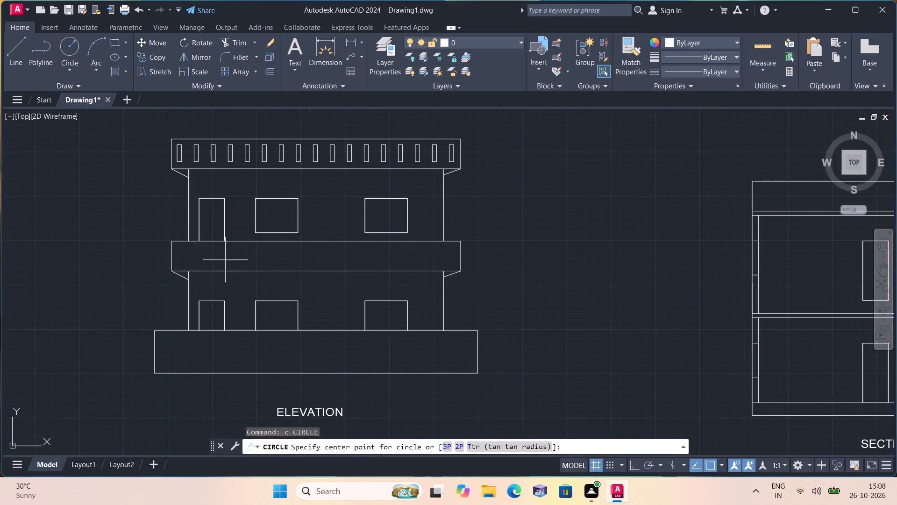
click(212, 254)
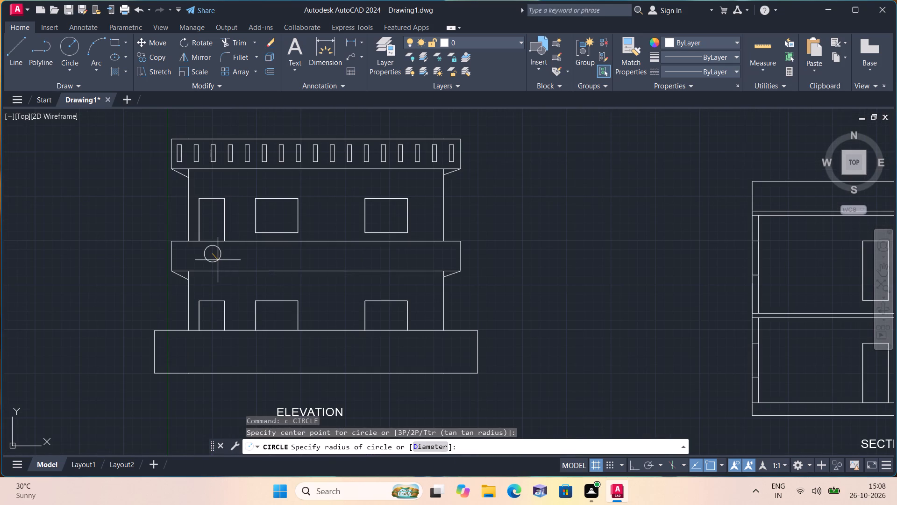
click(217, 257)
Draw two smaller circles of about 5" radius centred on the first circle's right and left quadrants.
scroll(218, 256, up, 2)
key(space)
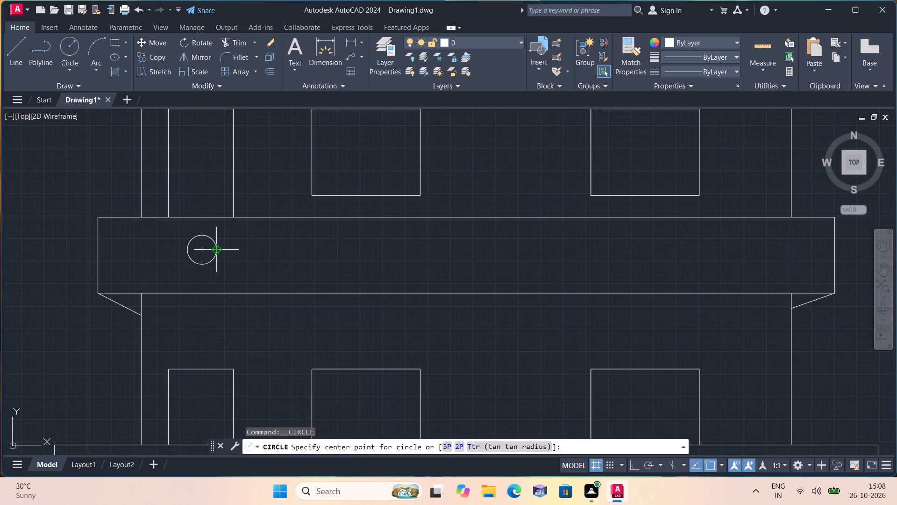
click(216, 252)
click(221, 259)
key(space)
key(space)
click(185, 251)
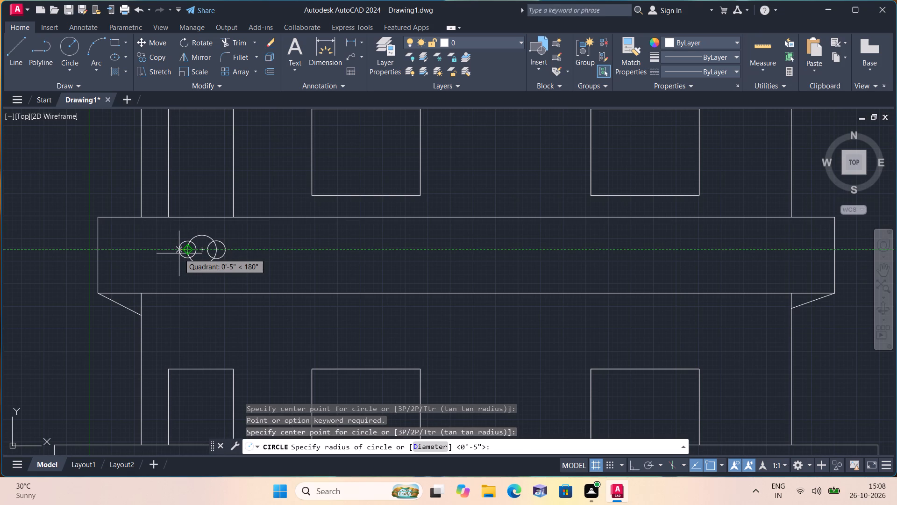
click(179, 253)
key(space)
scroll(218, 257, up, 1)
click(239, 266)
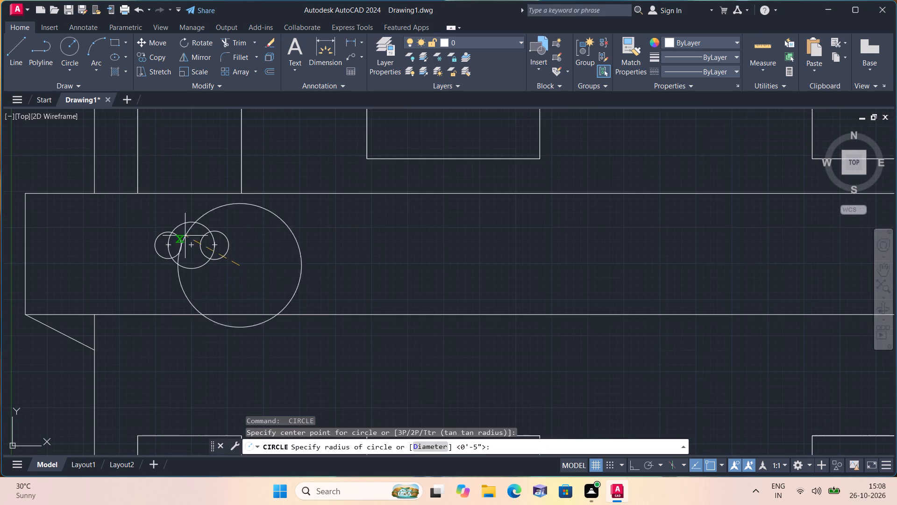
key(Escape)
Copy the three-circle ornament from the middle band into the elevation's base band, once near its left end and once near its right end.
click(261, 273)
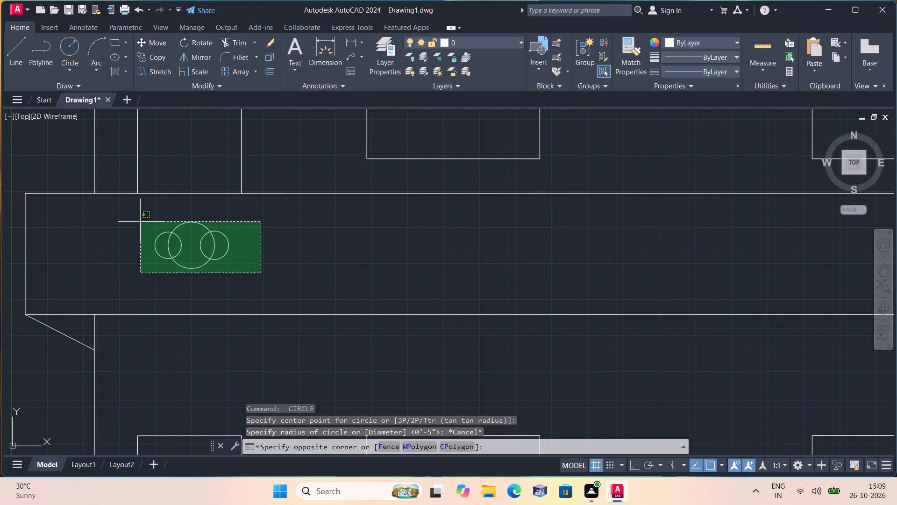
click(137, 220)
click(157, 55)
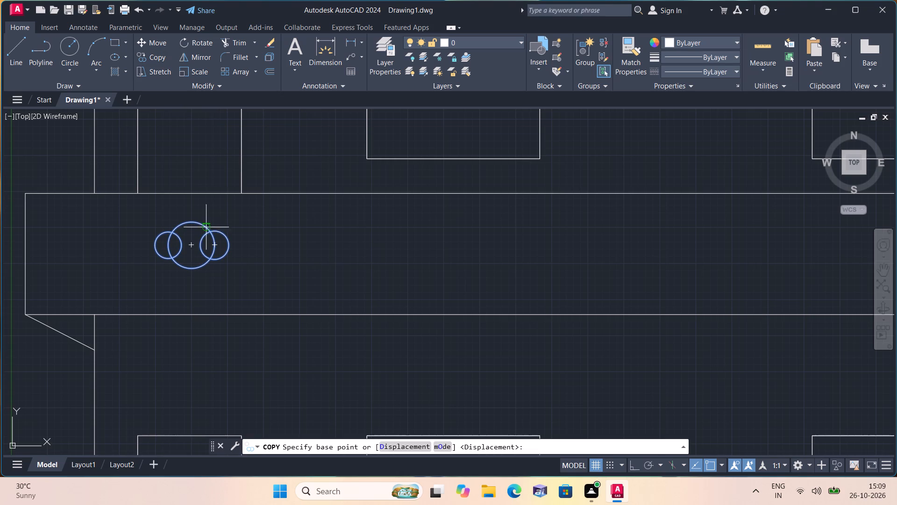
click(191, 236)
scroll(238, 283, down, 3)
middle_drag(238, 284, 233, 206)
scroll(210, 304, up, 1)
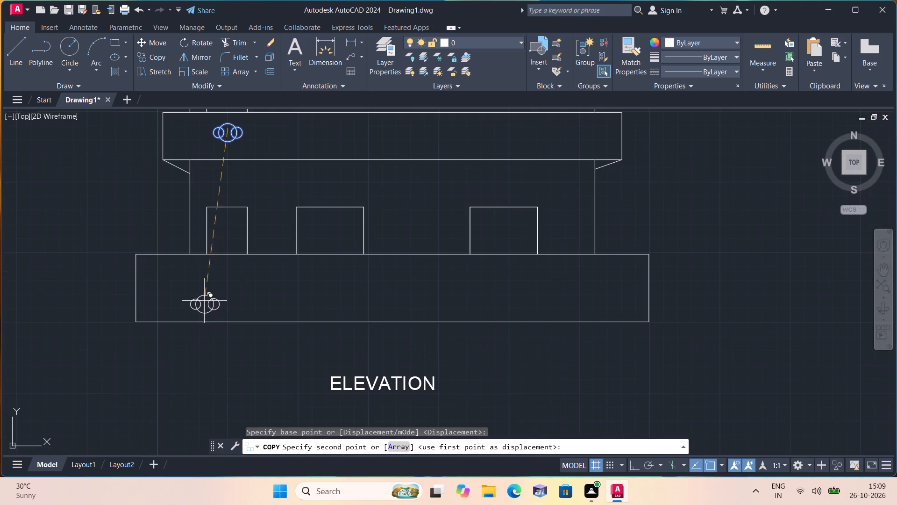
click(170, 288)
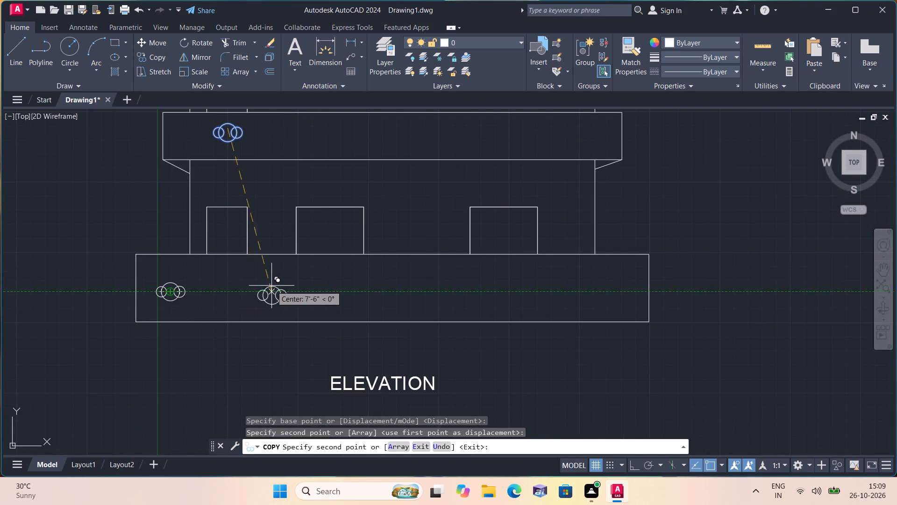
click(609, 285)
key(Escape)
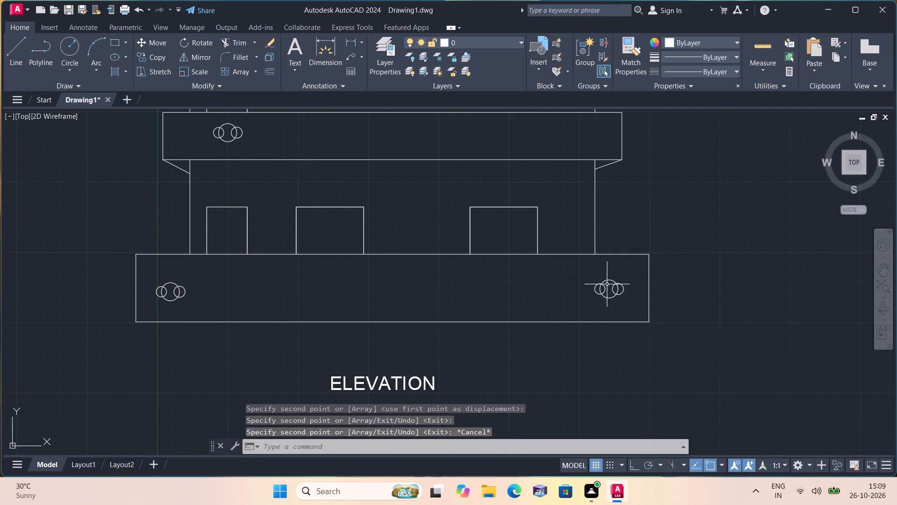
Delete the original three-circle ornament from the elevation's middle band.
middle_drag(305, 167, 357, 274)
scroll(300, 245, up, 1)
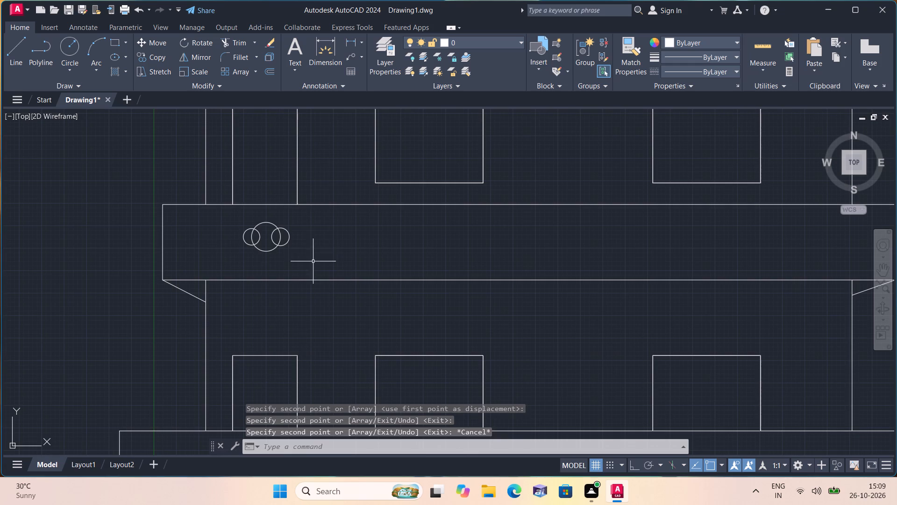
drag(315, 263, 299, 247)
click(222, 220)
key(Delete)
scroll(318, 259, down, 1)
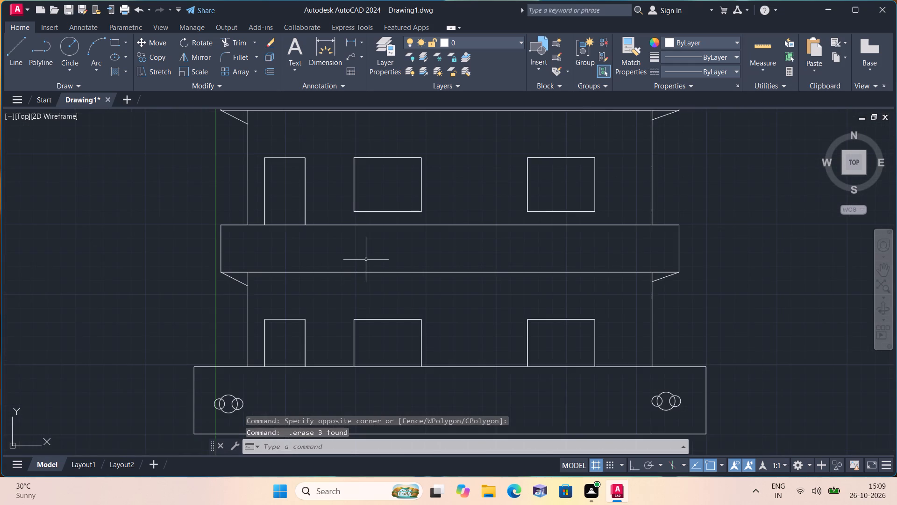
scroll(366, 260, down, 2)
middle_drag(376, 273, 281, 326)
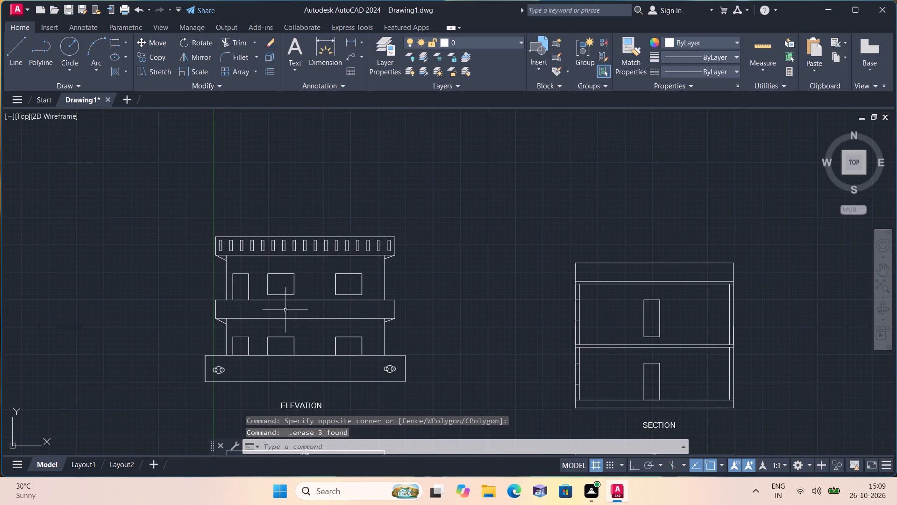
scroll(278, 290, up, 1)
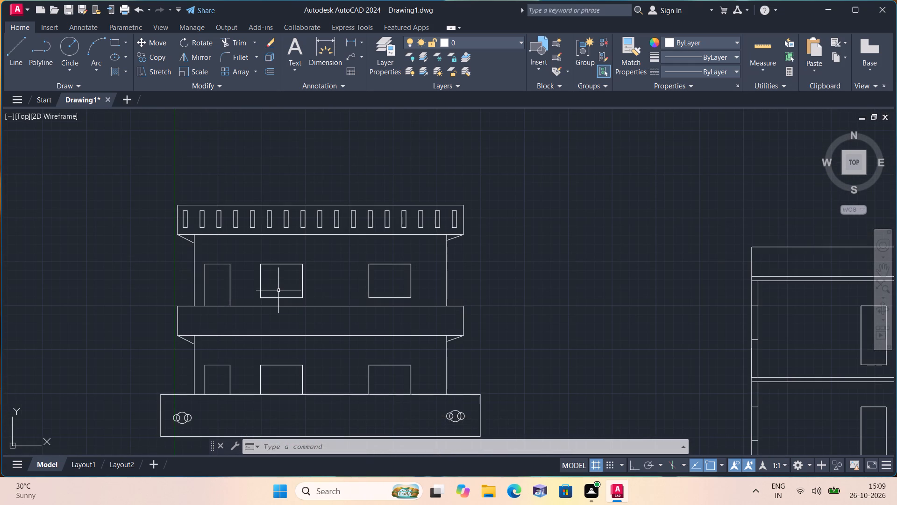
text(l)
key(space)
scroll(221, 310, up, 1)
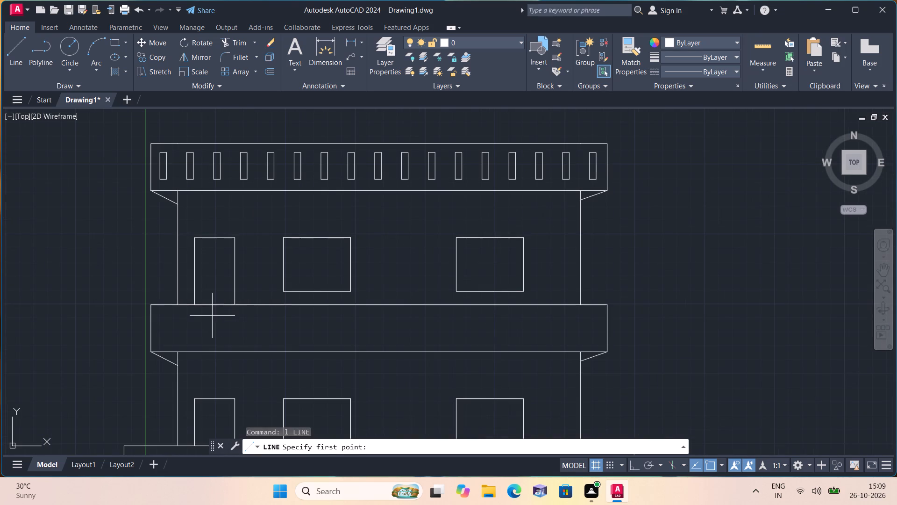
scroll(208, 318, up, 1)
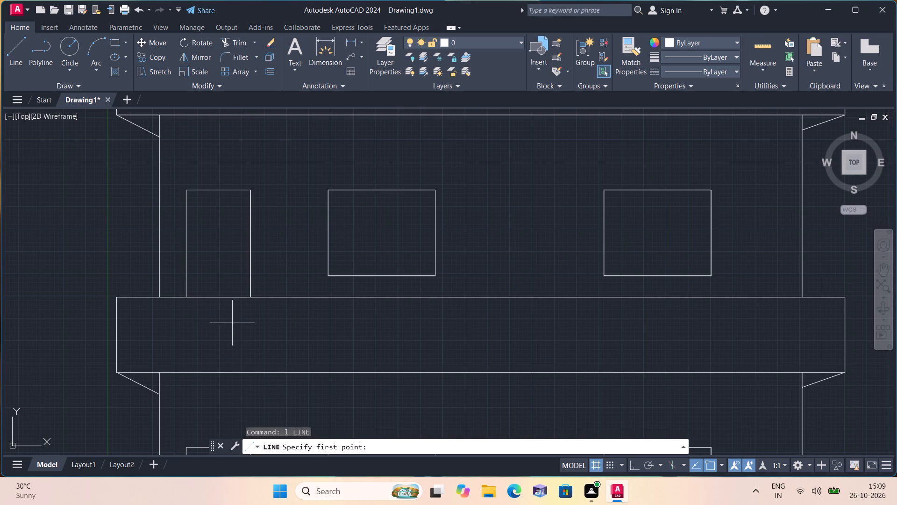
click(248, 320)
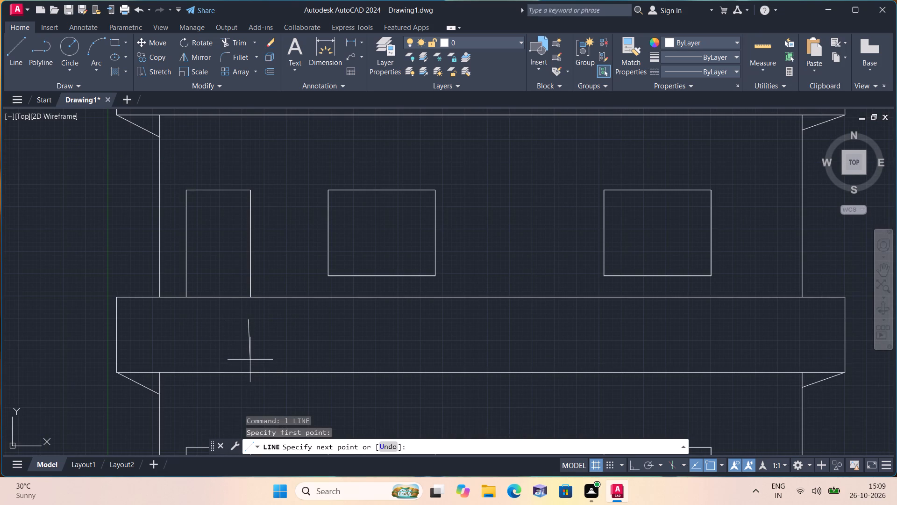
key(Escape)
Draw a shallow inverted V of two lines in the base band, beside the left circle ornament and beneath the ground-floor door and window.
scroll(260, 356, down, 1)
middle_drag(331, 355, 311, 246)
scroll(329, 352, down, 1)
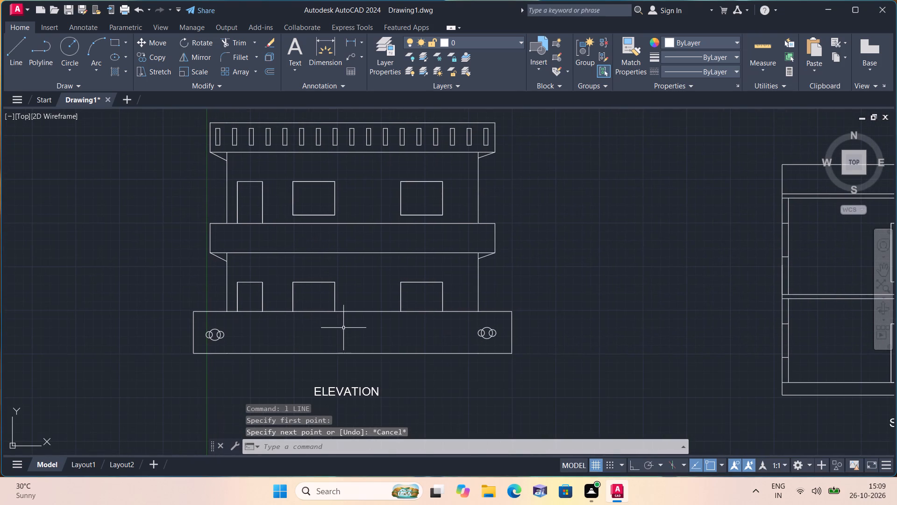
scroll(337, 335, up, 1)
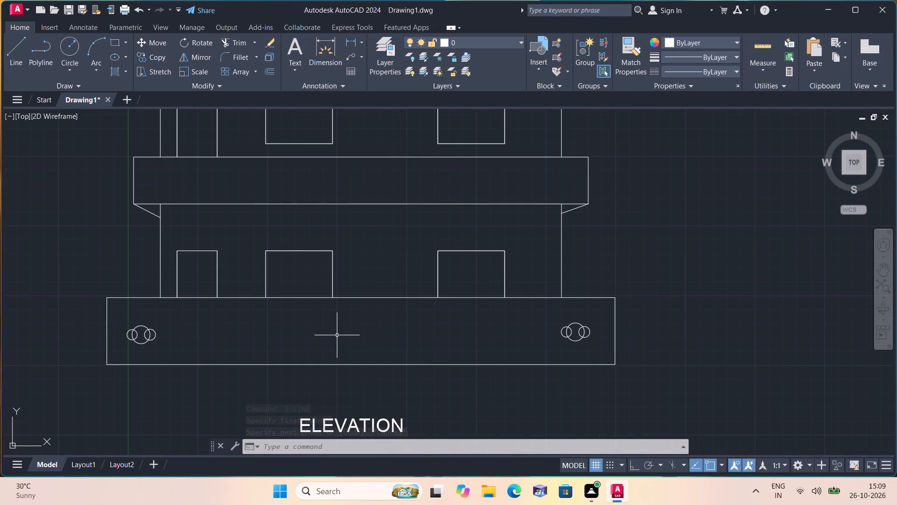
key(l)
key(space)
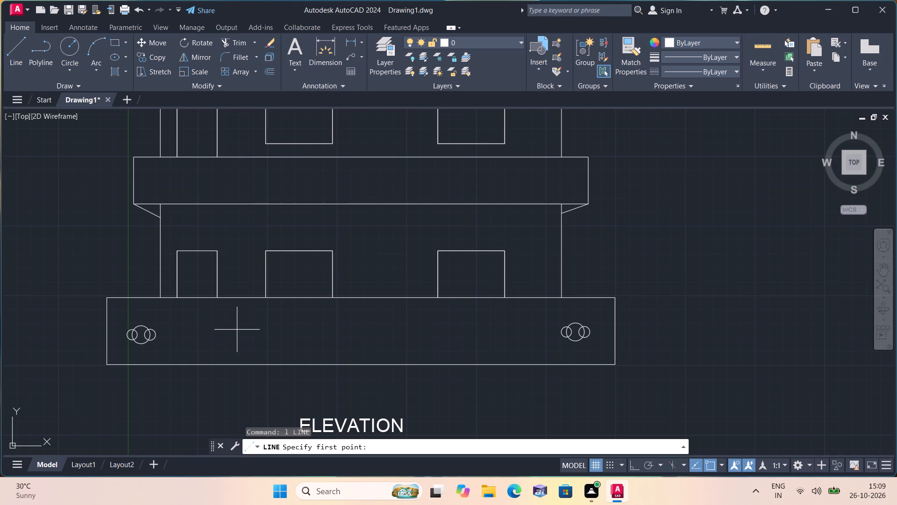
middle_drag(251, 315, 263, 287)
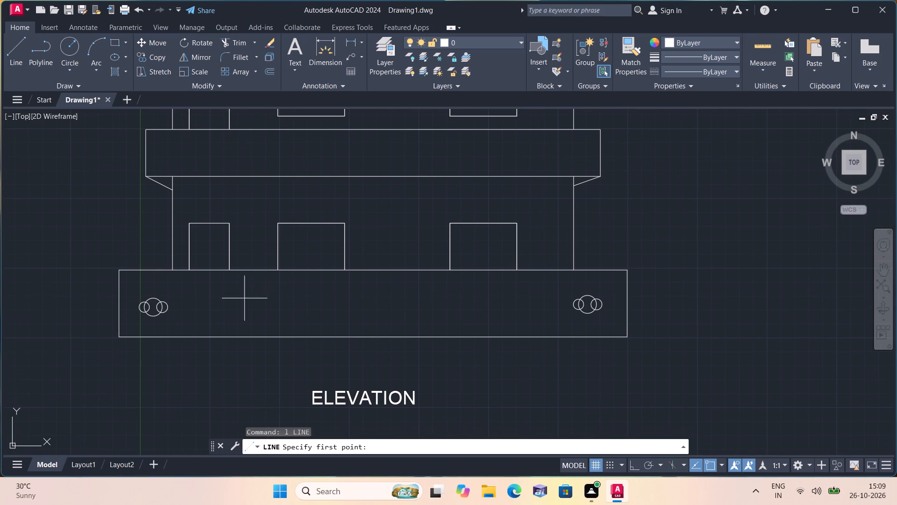
click(215, 310)
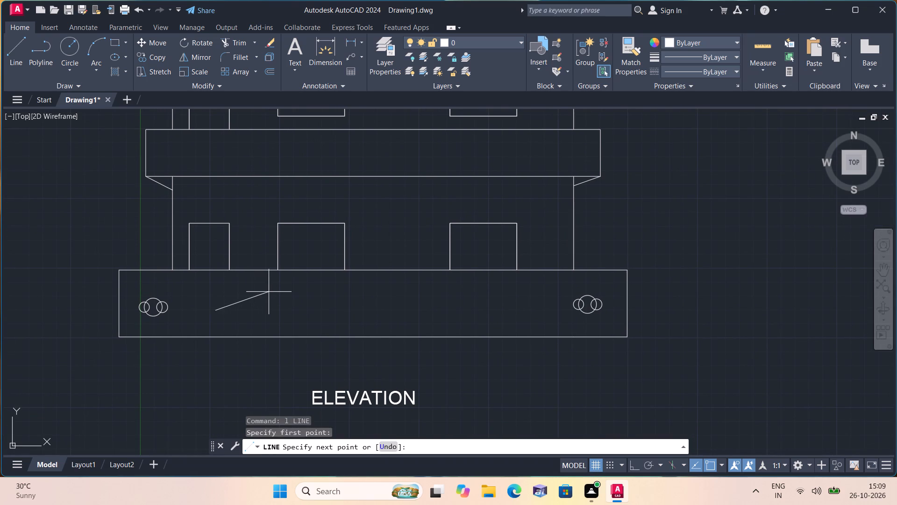
click(269, 291)
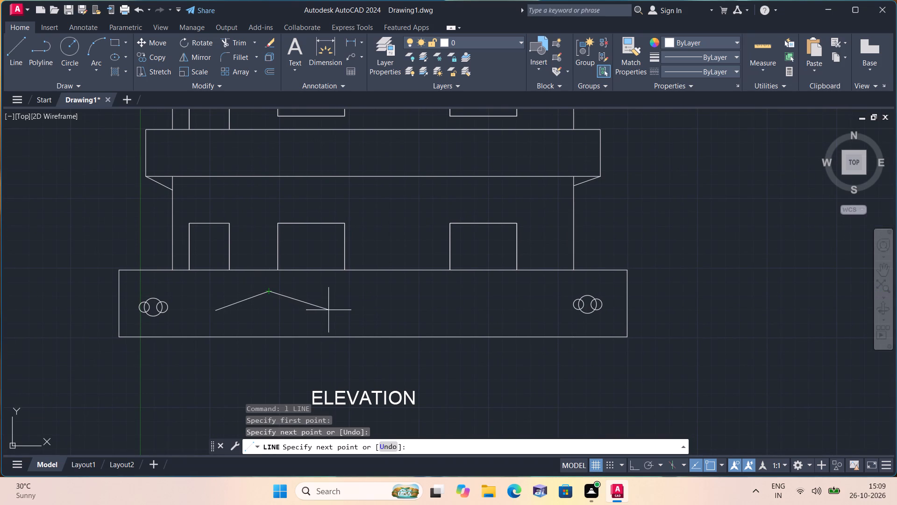
click(324, 310)
key(Escape)
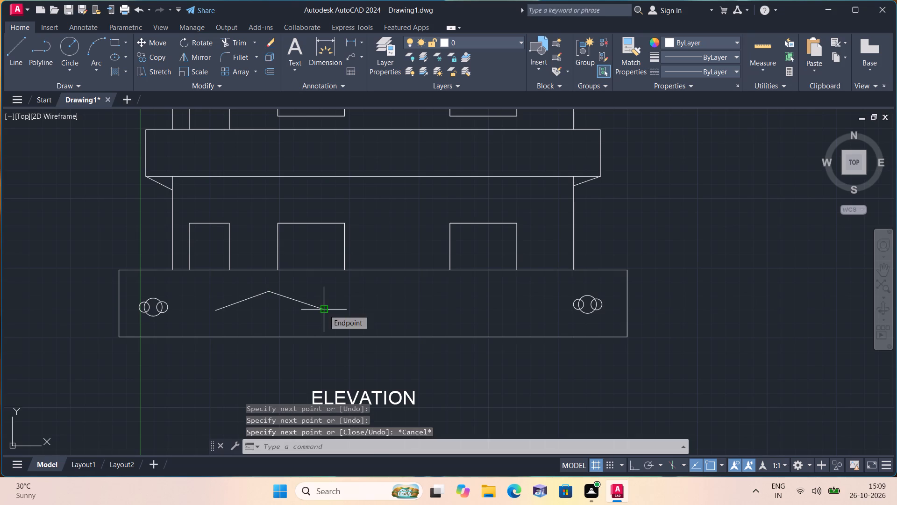
Mirror the inverted V downward about a horizontal line through its left endpoint with Ortho on, keeping the source lines to form a diamond.
scroll(321, 311, up, 2)
drag(330, 300, 316, 294)
click(132, 261)
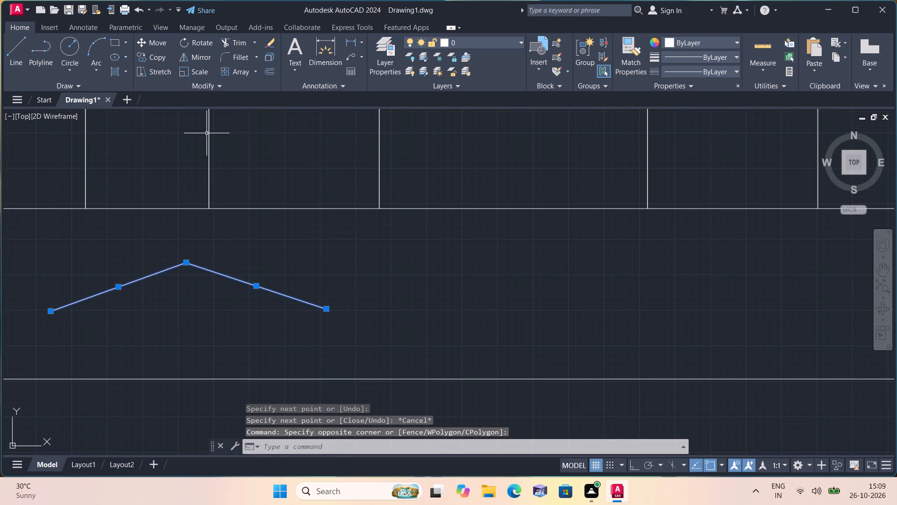
click(195, 55)
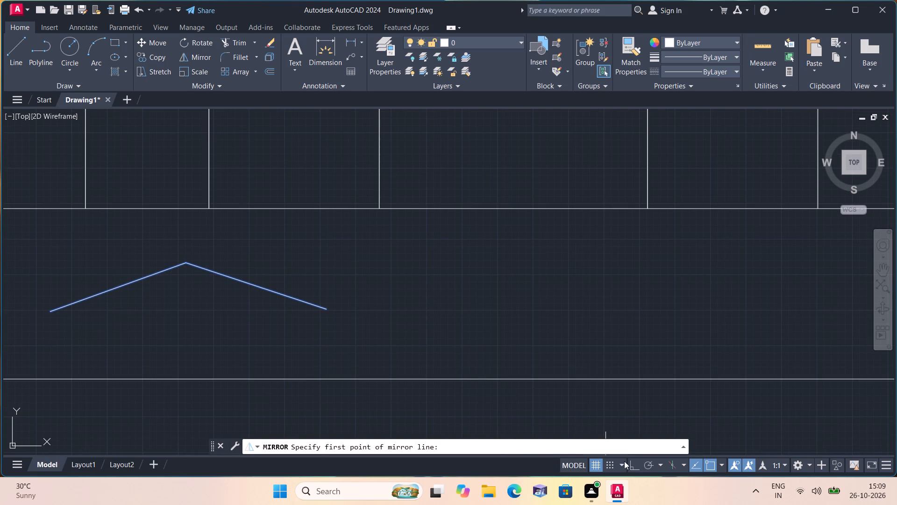
click(629, 464)
scroll(414, 363, down, 2)
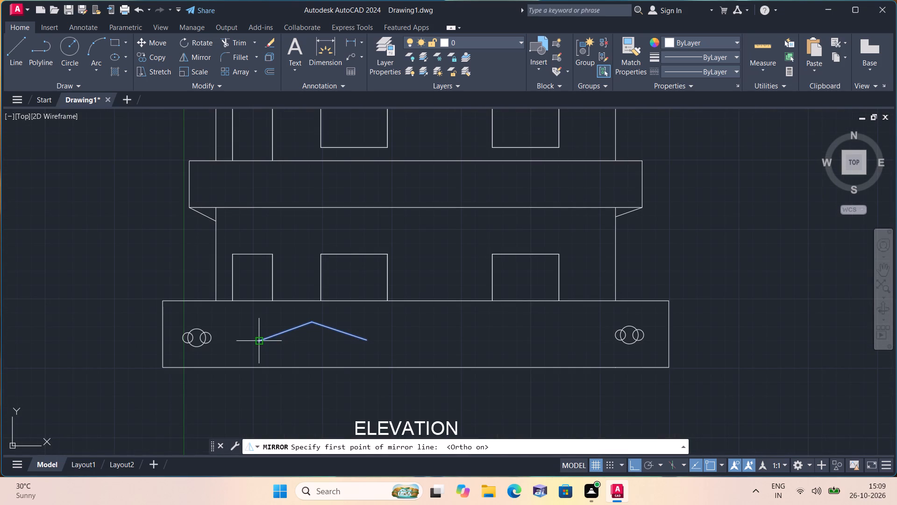
click(259, 342)
click(384, 337)
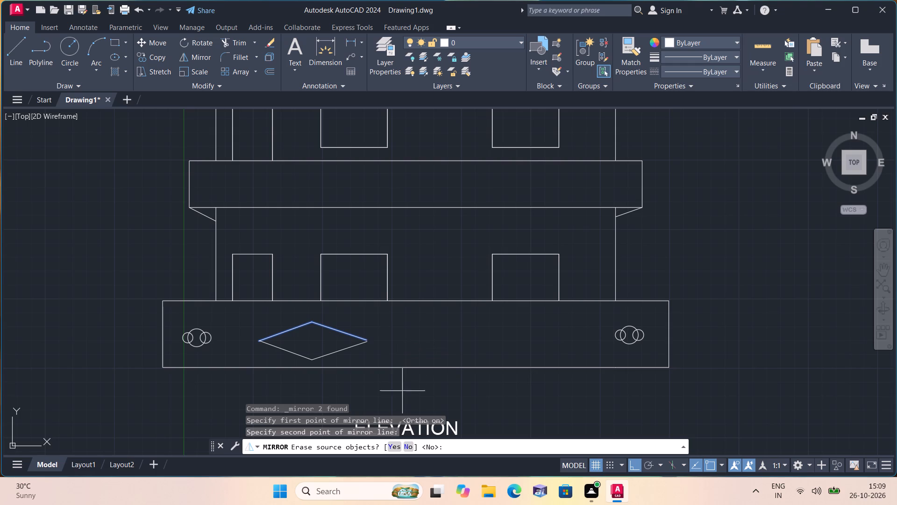
scroll(406, 449, up, 1)
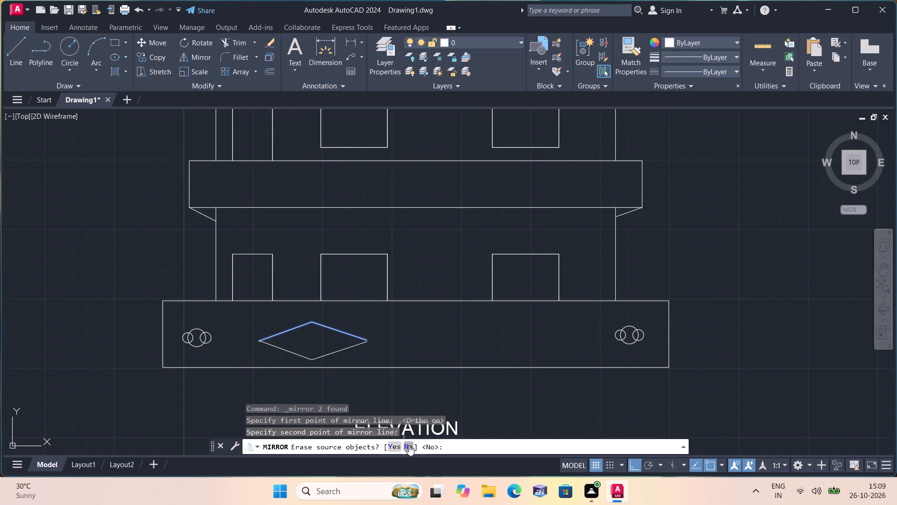
click(409, 444)
Stretch the right end of the diamond's lower-right line to meet the end of the upper-right line.
scroll(267, 337, up, 4)
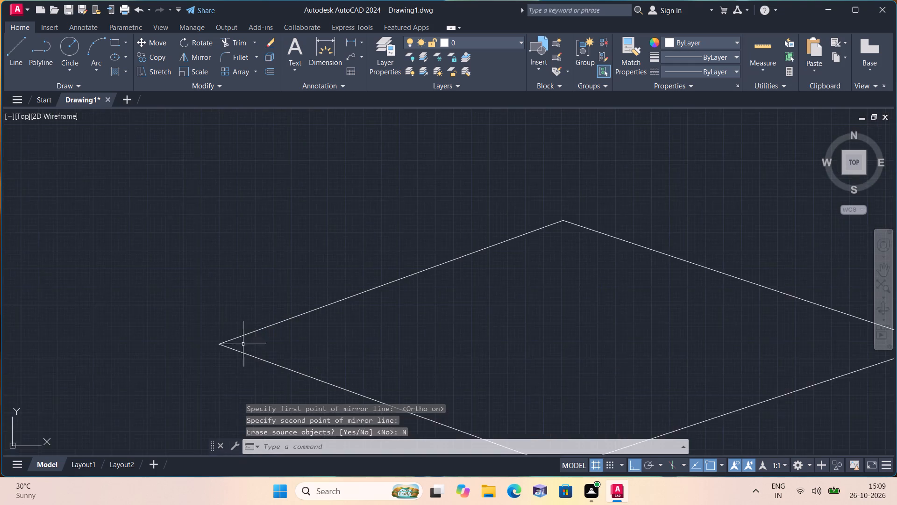
scroll(237, 342, up, 4)
scroll(235, 341, down, 5)
middle_drag(672, 368, 621, 335)
click(607, 321)
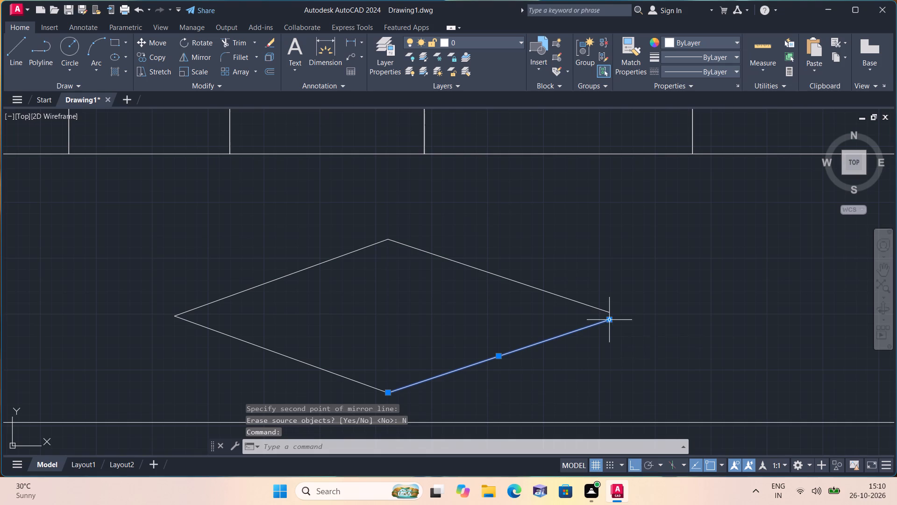
click(610, 317)
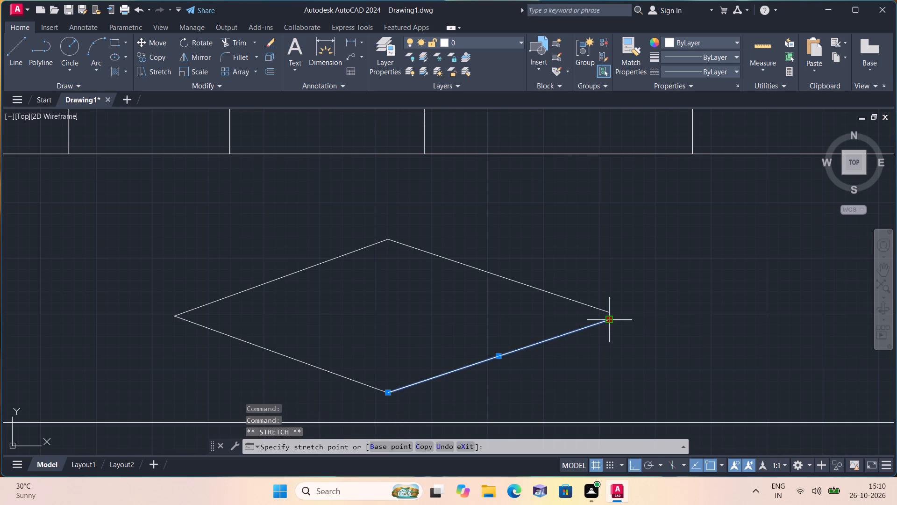
click(610, 313)
key(Escape)
Copy the right-end circle ornament about 15'-7" horizontally to the left, placing it just right of the diamond in the base band.
scroll(622, 323, down, 2)
middle_drag(619, 310, 496, 310)
scroll(444, 325, down, 1)
middle_drag(439, 327, 394, 323)
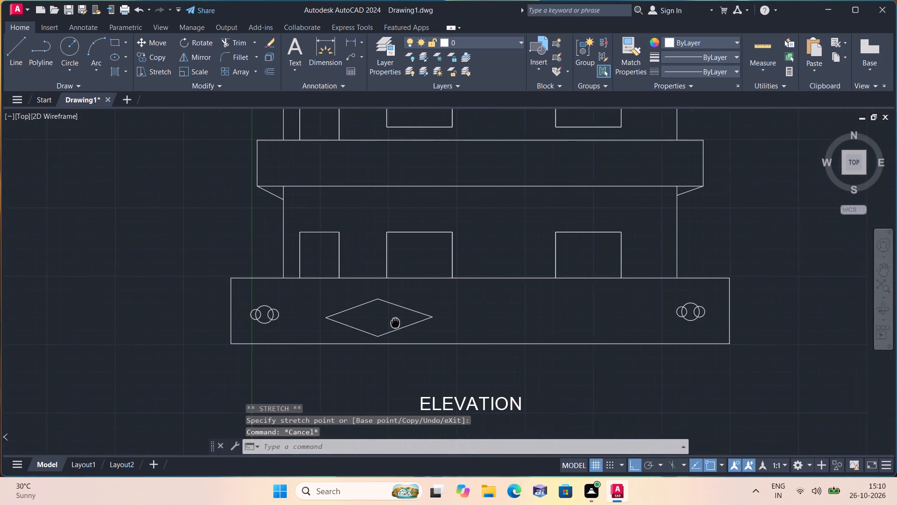
middle_drag(394, 323, 386, 322)
middle_drag(448, 317, 406, 318)
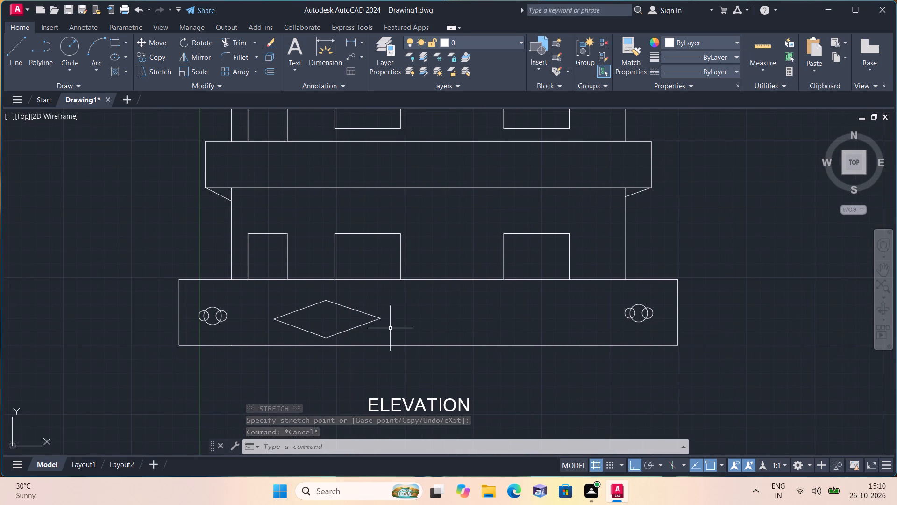
scroll(382, 323, down, 1)
middle_drag(370, 323, 359, 323)
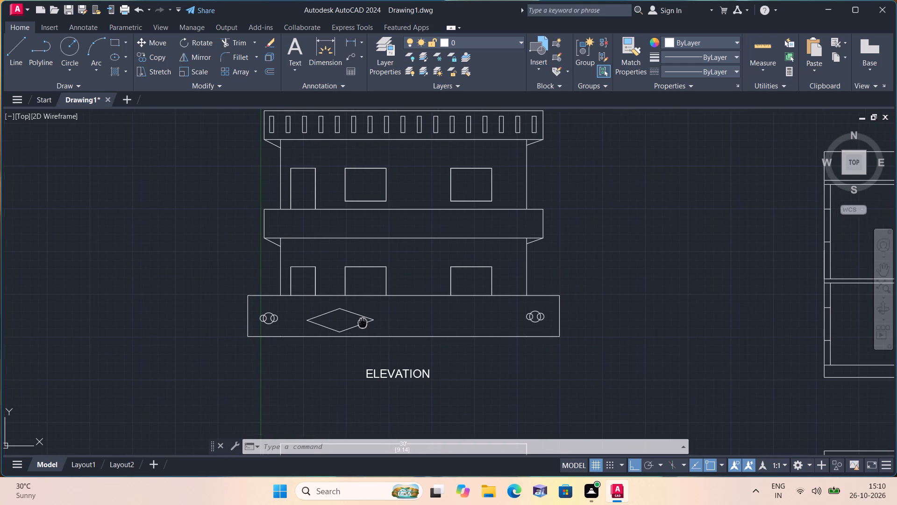
middle_drag(359, 323, 320, 322)
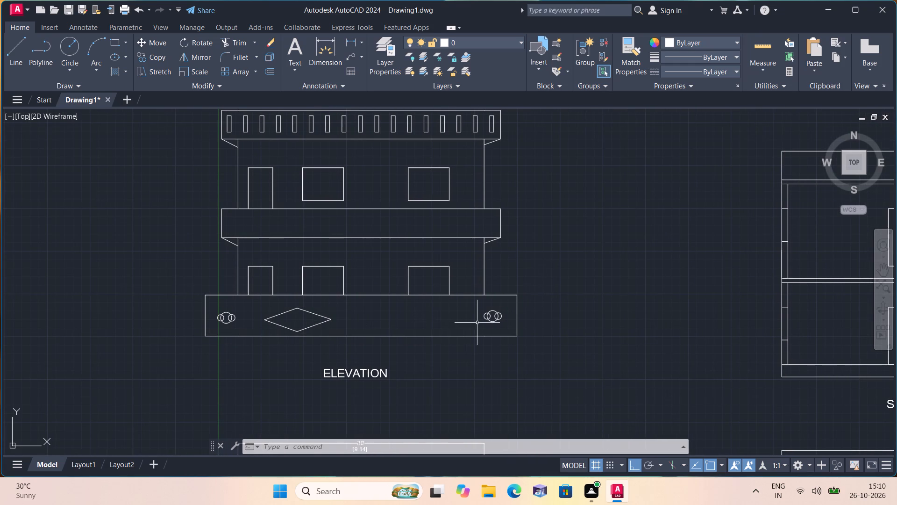
scroll(478, 323, up, 1)
drag(512, 325, 509, 320)
click(483, 296)
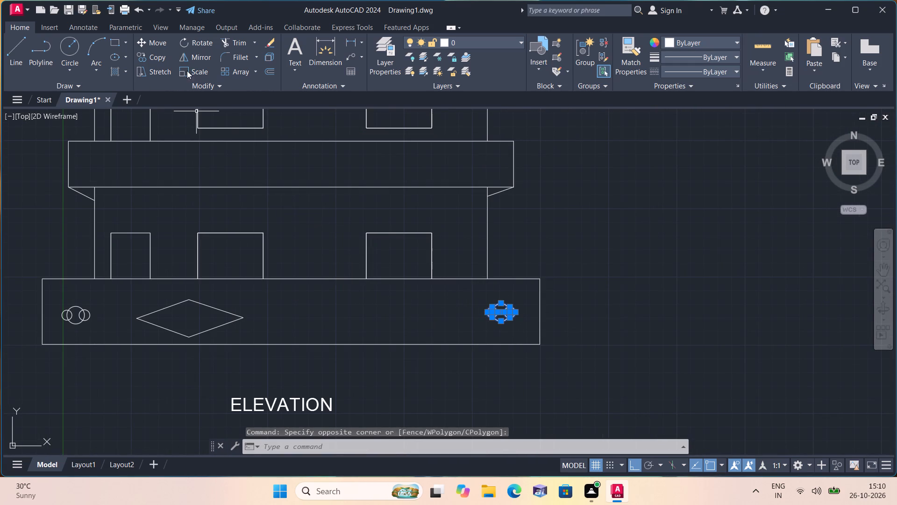
click(152, 57)
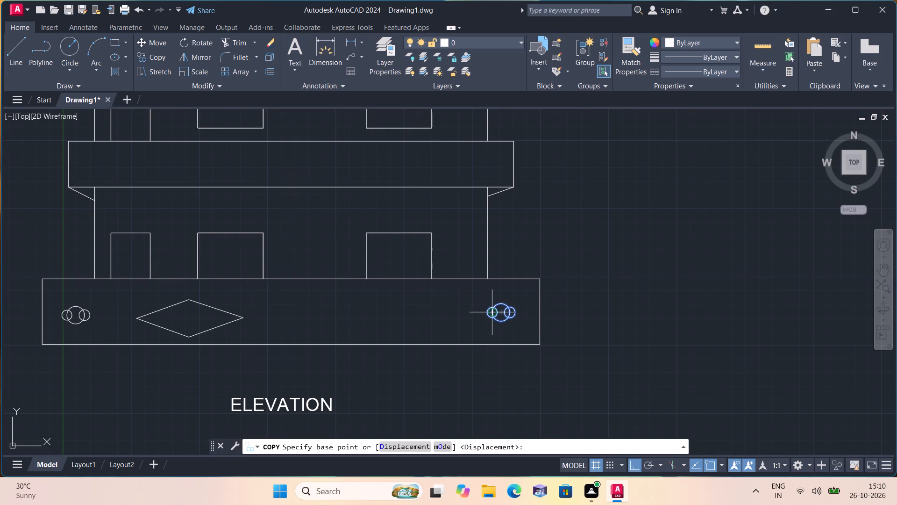
click(495, 313)
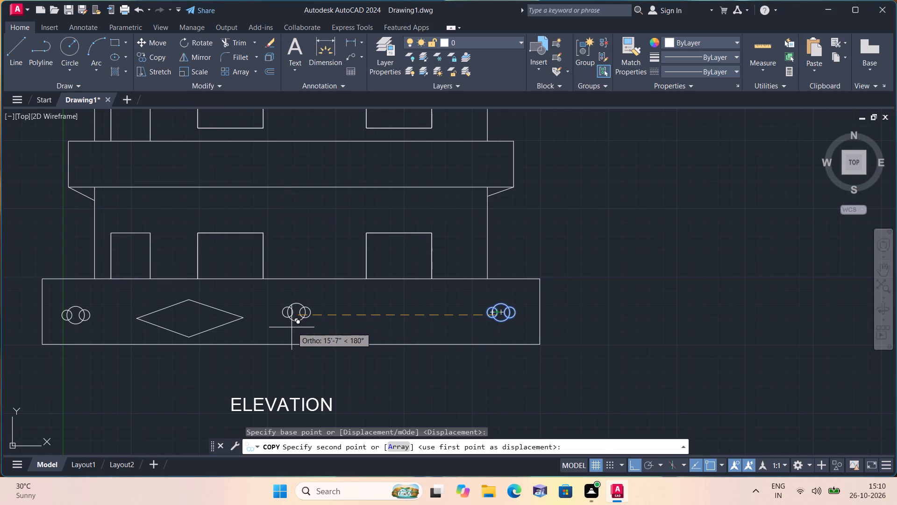
click(293, 327)
key(Escape)
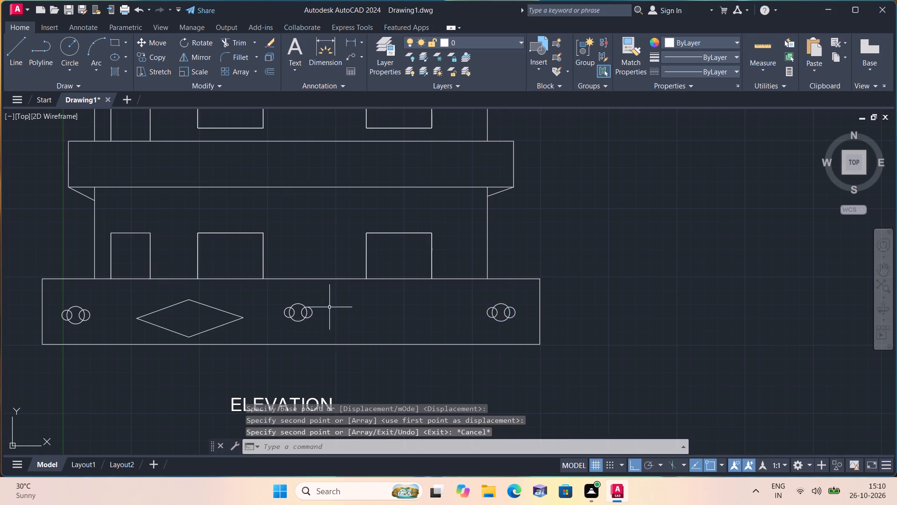
Draw two vertical lines across the base band, one below the right-hand window's left edge and one just left of the right-end circle ornament.
scroll(338, 301, down, 1)
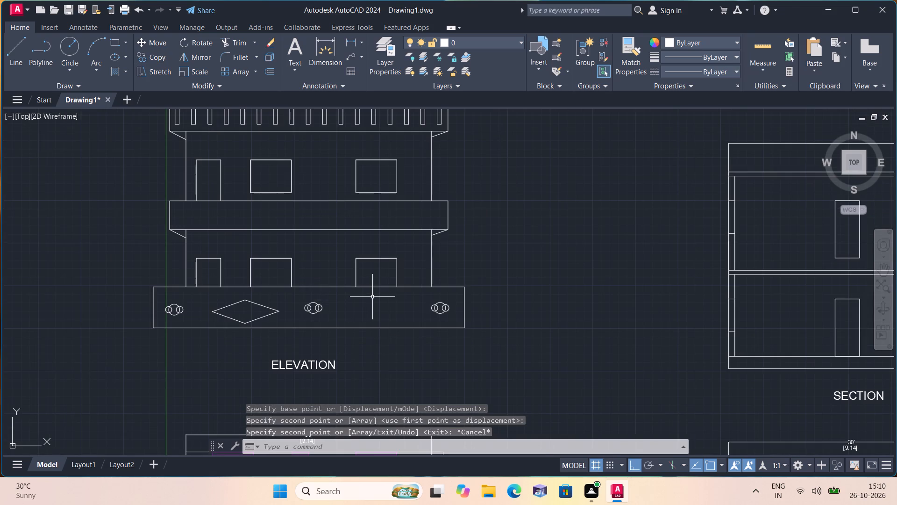
key(l)
key(space)
click(354, 289)
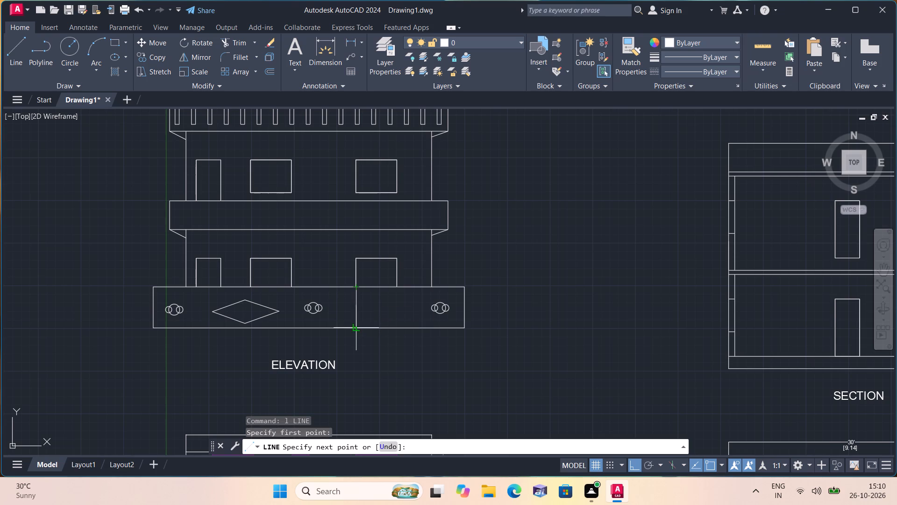
click(356, 329)
key(space)
key(space)
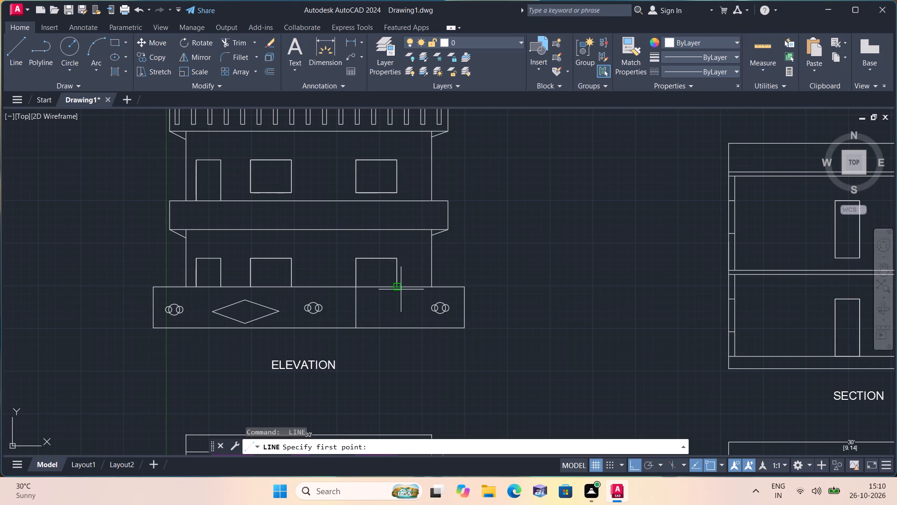
click(398, 288)
key(Escape)
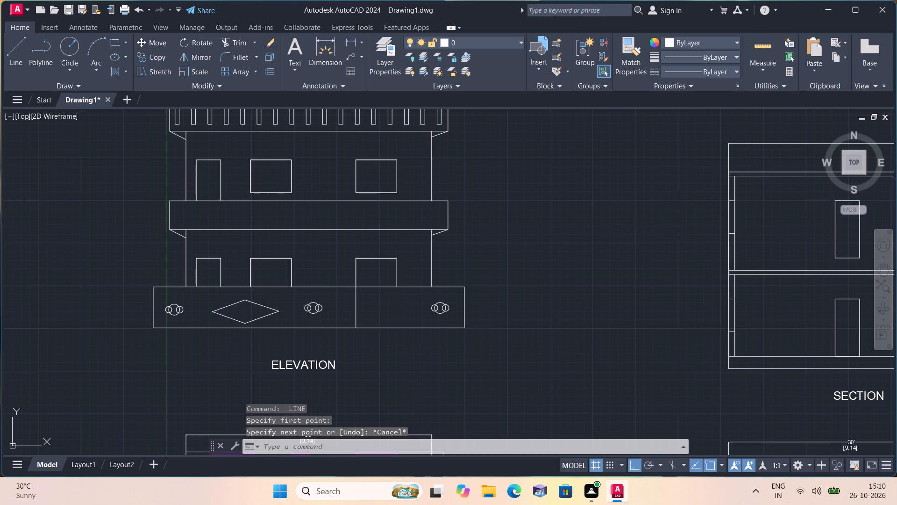
key(space)
click(418, 288)
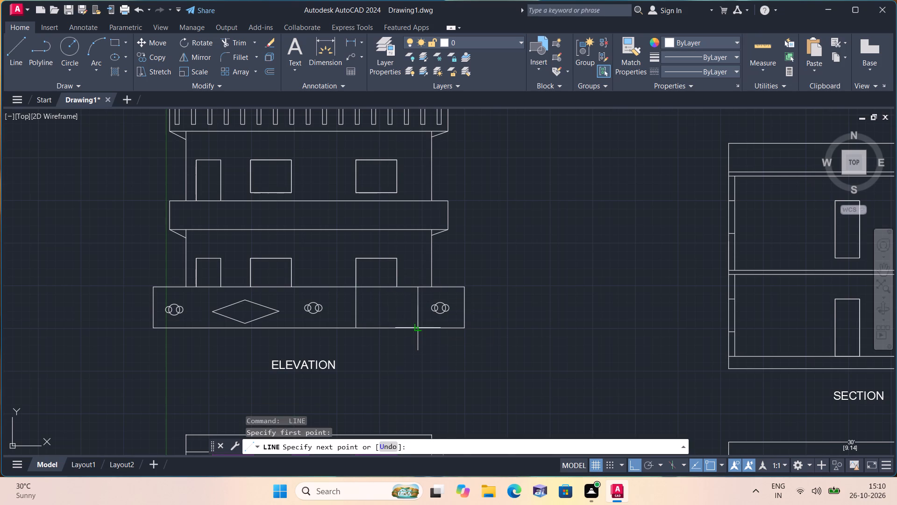
click(420, 327)
key(space)
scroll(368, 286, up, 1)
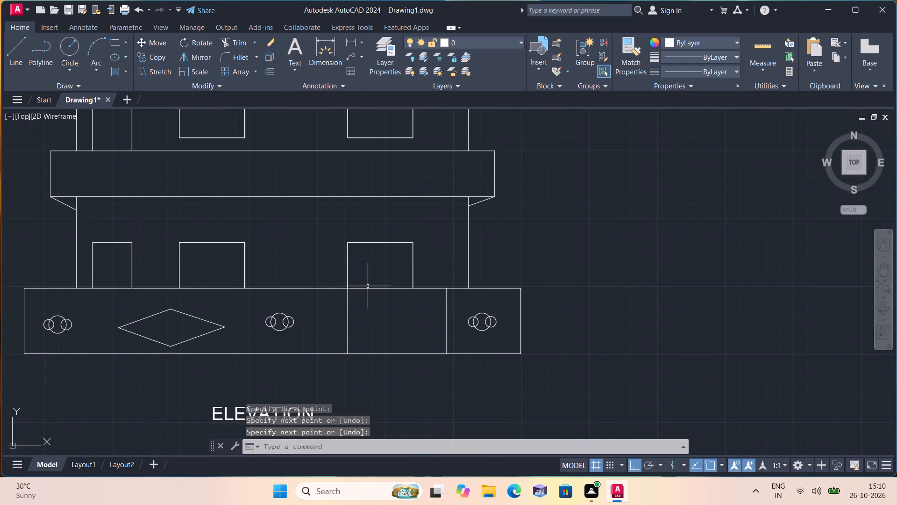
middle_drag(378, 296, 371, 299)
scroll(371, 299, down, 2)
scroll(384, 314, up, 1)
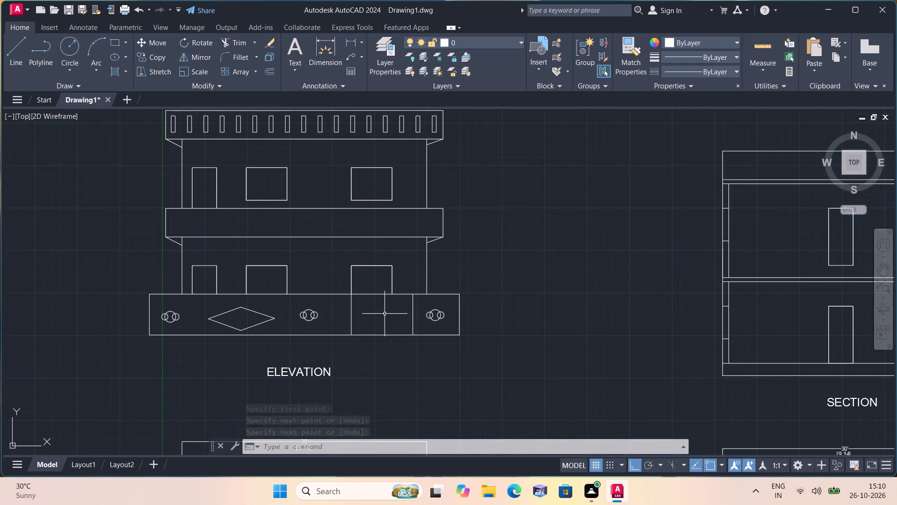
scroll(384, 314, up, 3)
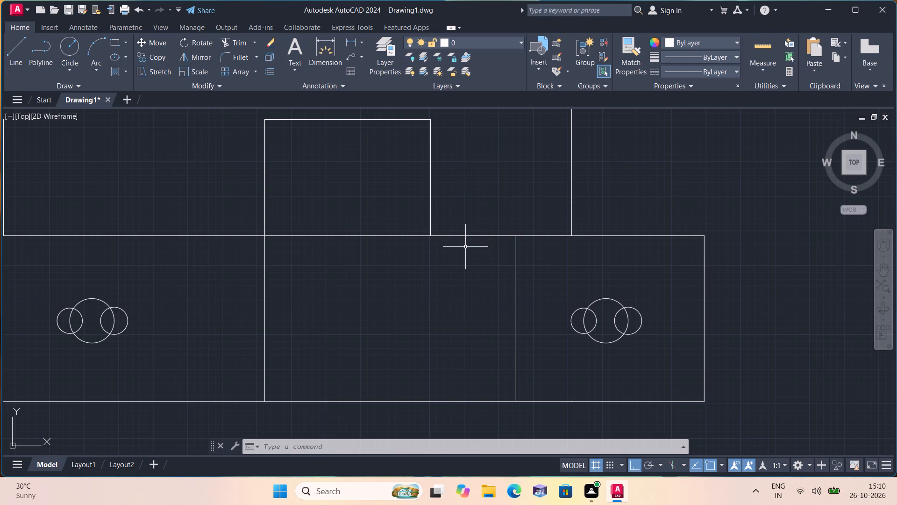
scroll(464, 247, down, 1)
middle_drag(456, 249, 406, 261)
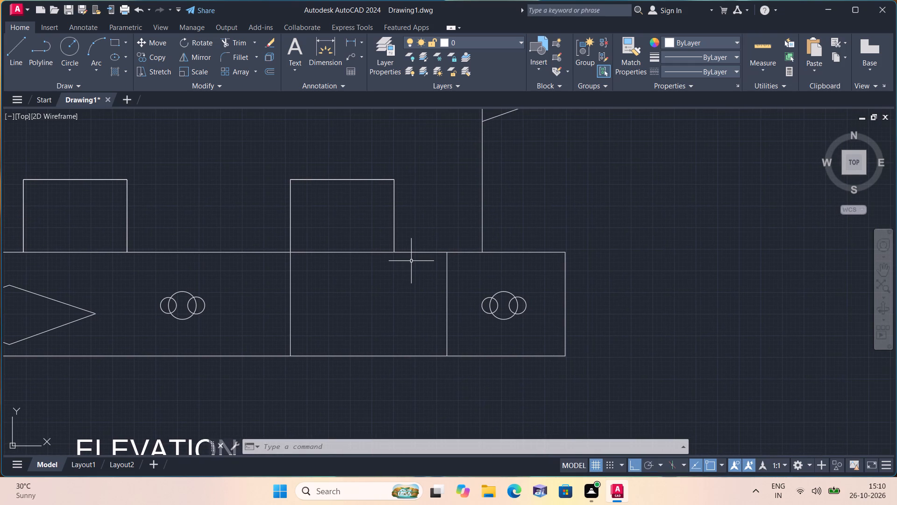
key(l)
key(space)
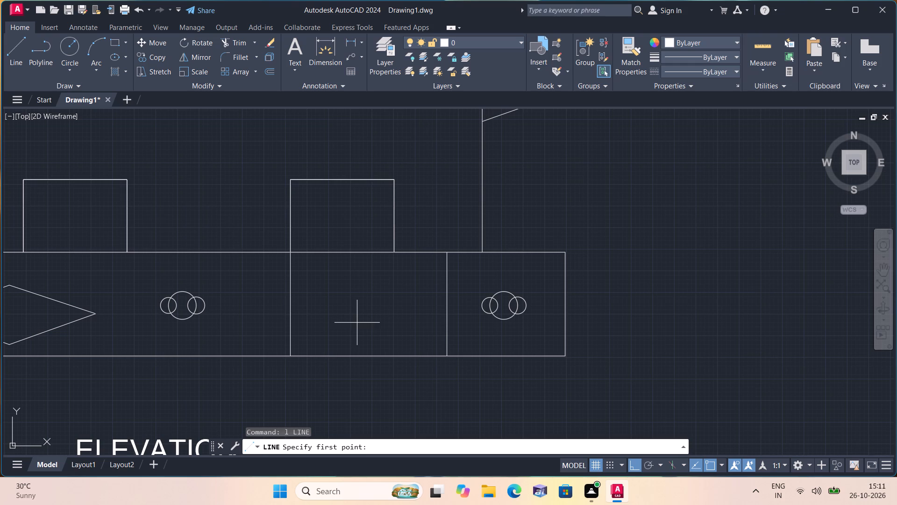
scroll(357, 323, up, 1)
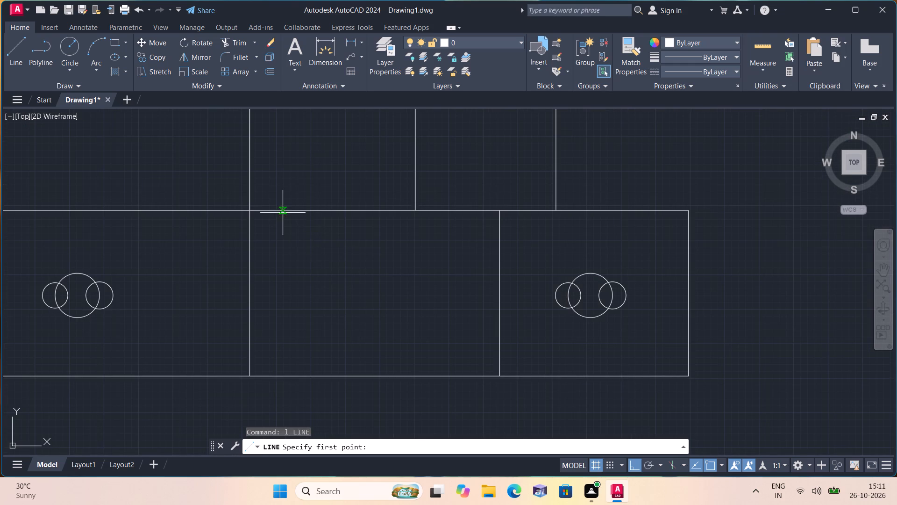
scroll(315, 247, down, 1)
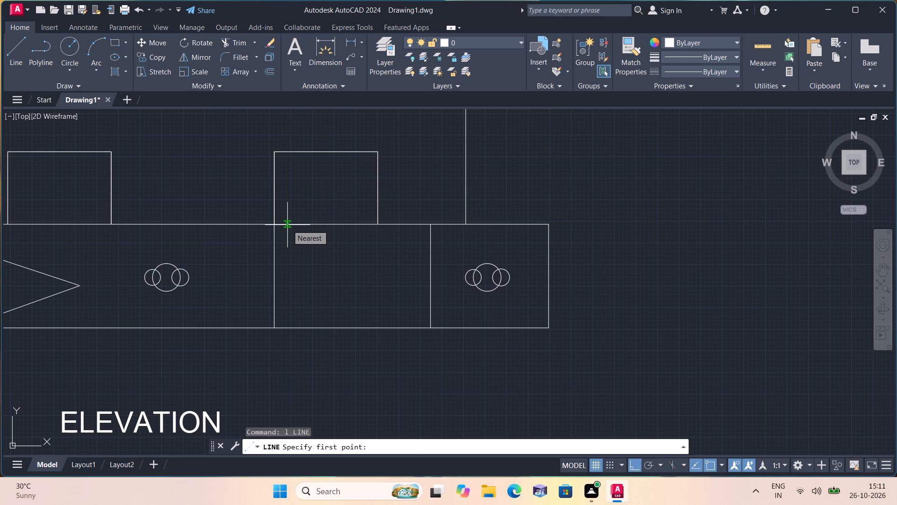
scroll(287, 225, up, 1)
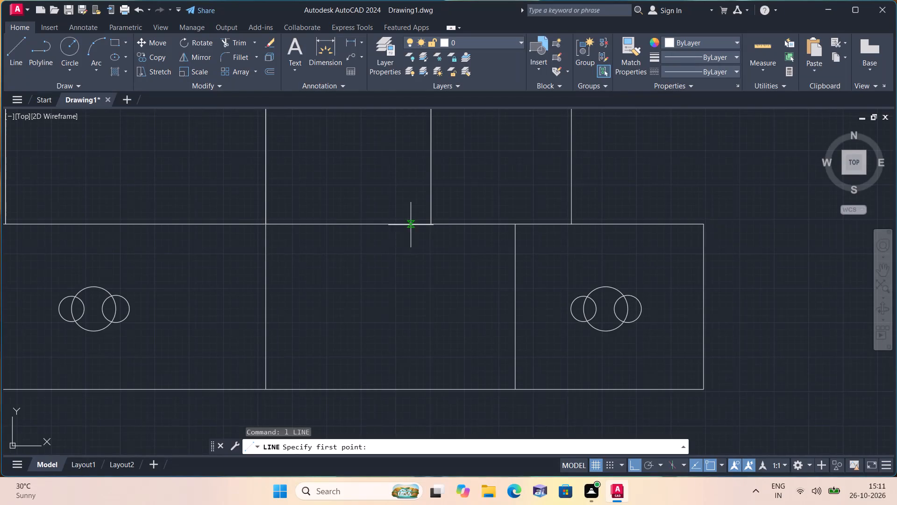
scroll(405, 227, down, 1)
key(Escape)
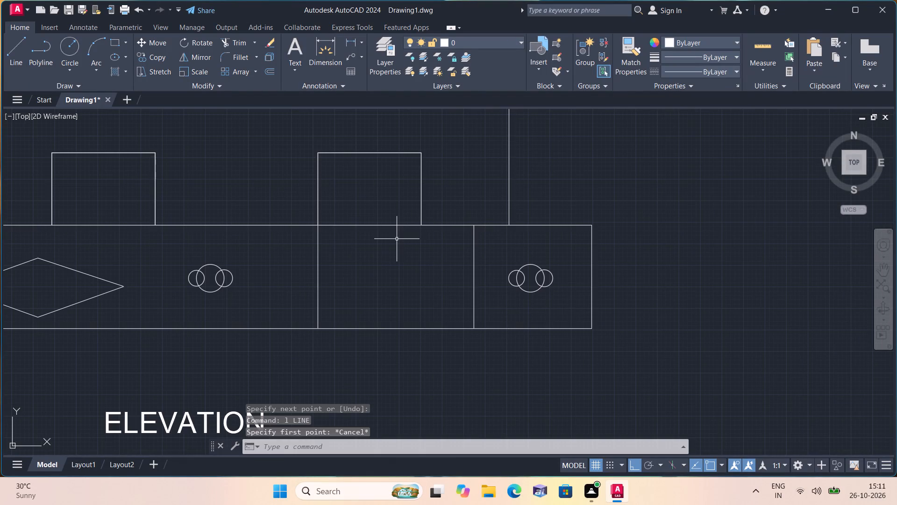
Draw a horizontal helper line along the base band's top edge between the two new vertical lines.
key(space)
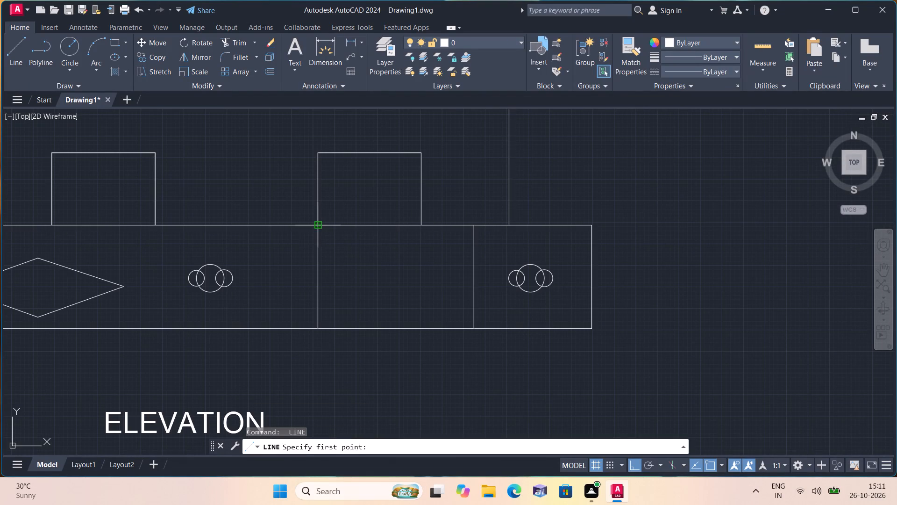
click(319, 226)
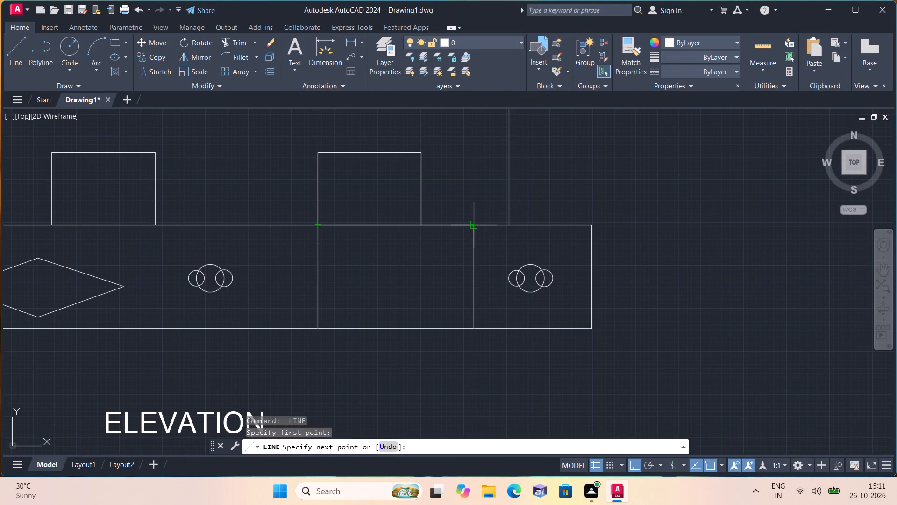
click(474, 222)
key(space)
With Ortho off, draw a sloping line from the helper line's midpoint down to the left vertical line.
scroll(437, 225, up, 1)
key(space)
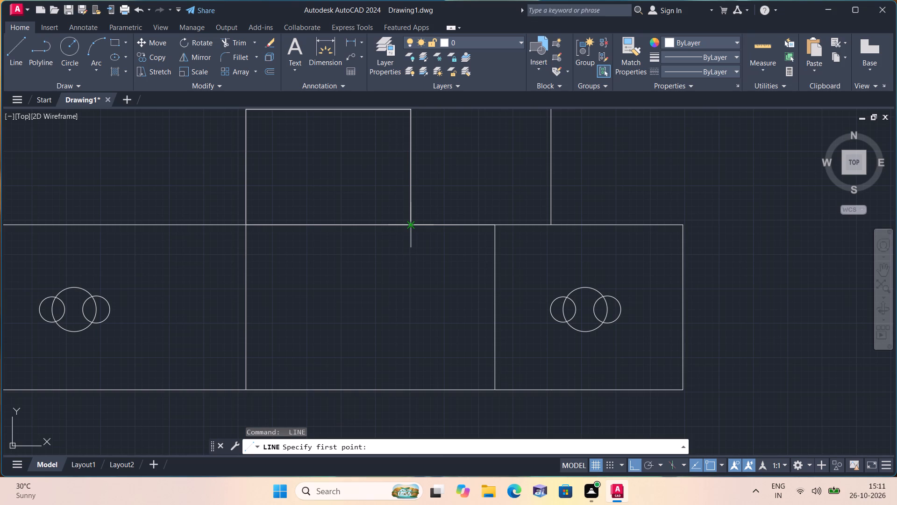
click(369, 225)
scroll(358, 245, down, 1)
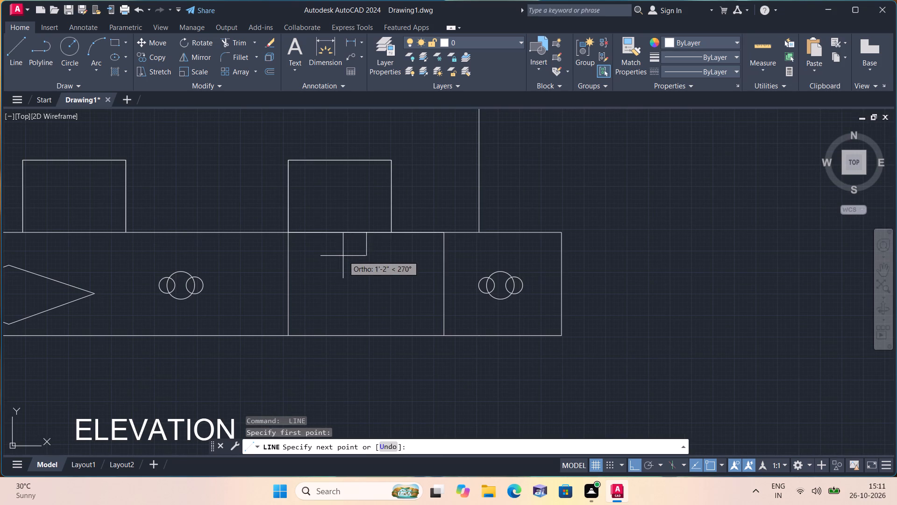
key(F8)
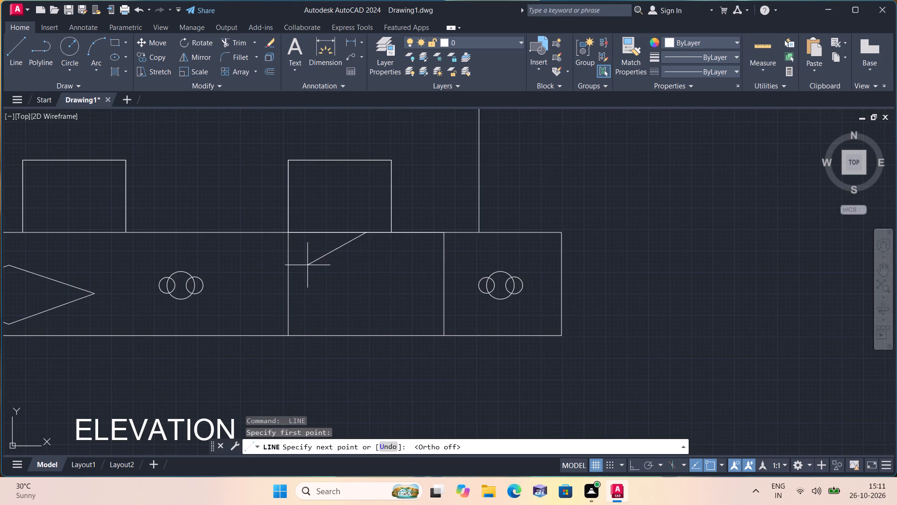
click(287, 262)
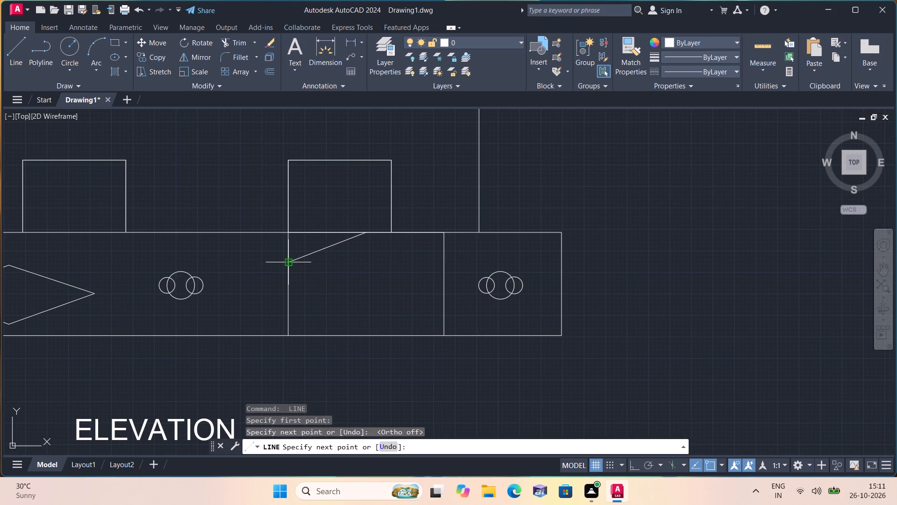
key(space)
Mirror the sloping line about a vertical axis through its upper end with Ortho on, keeping the source, to form a gable.
scroll(327, 261, up, 1)
drag(327, 261, 325, 256)
click(303, 233)
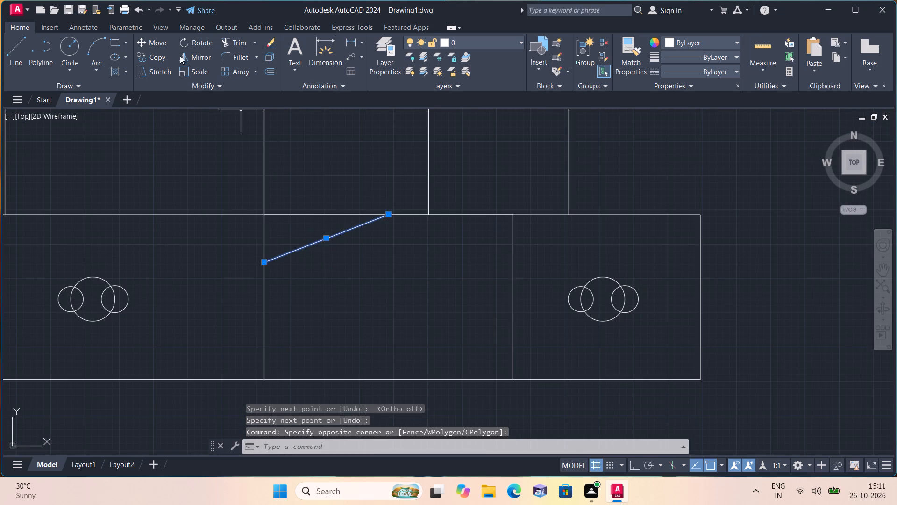
click(202, 56)
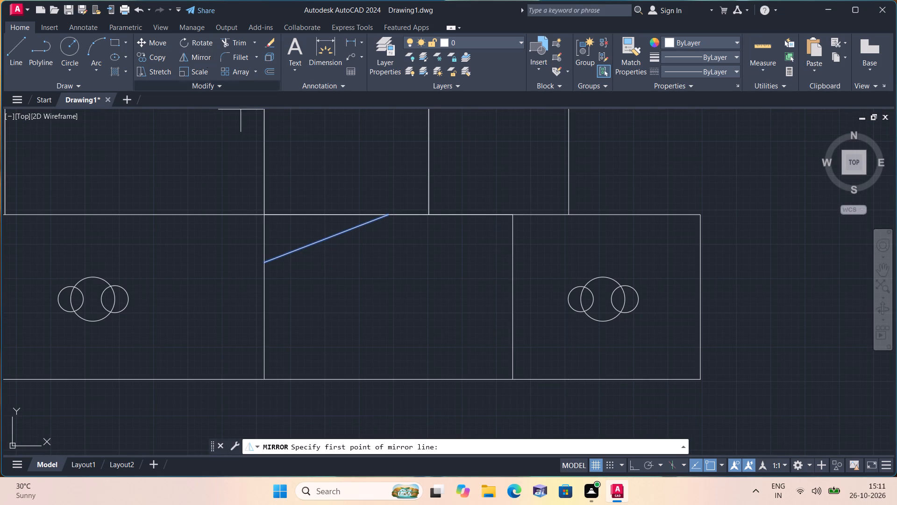
click(386, 212)
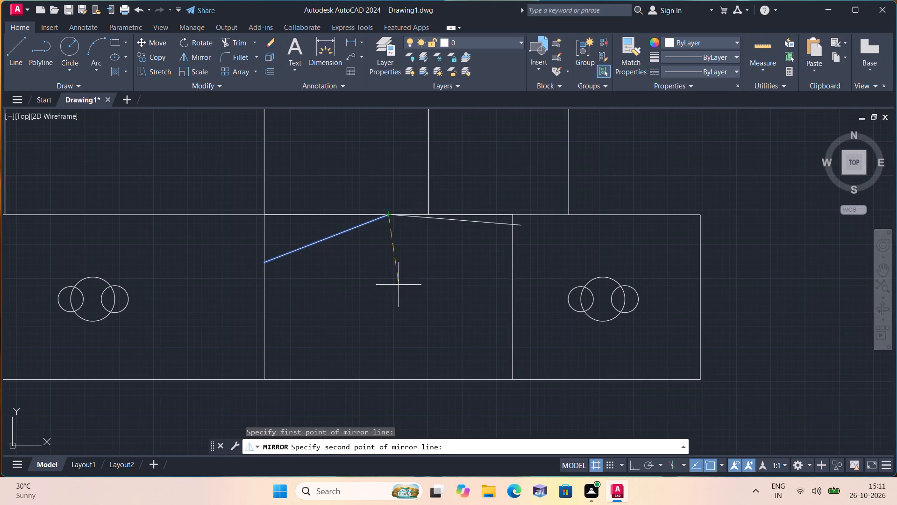
key(F8)
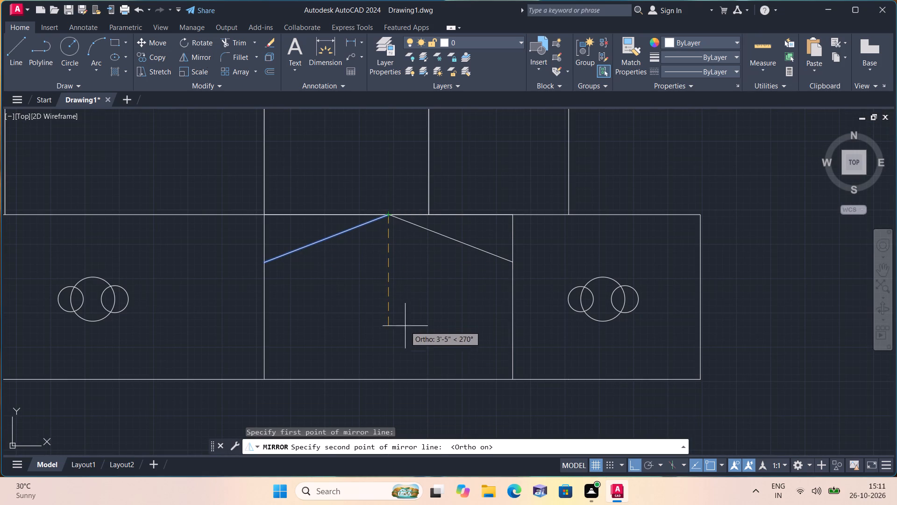
click(393, 377)
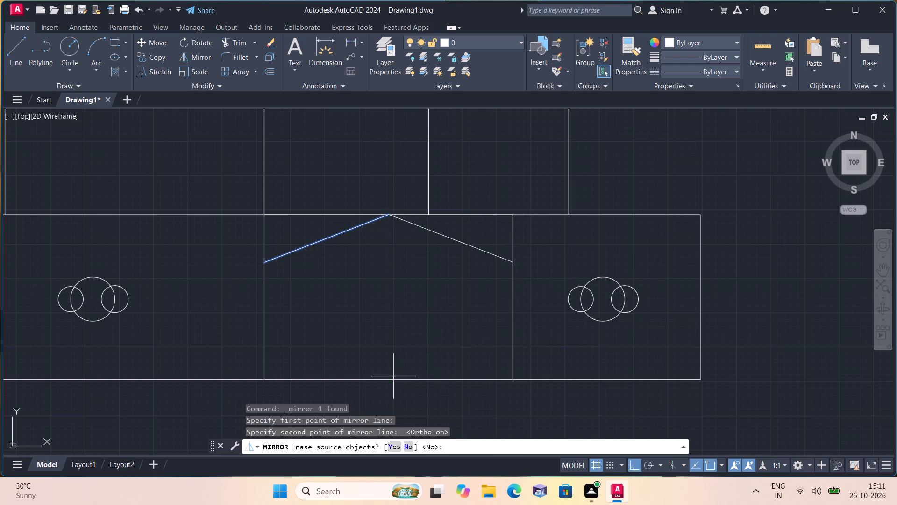
key(n)
key(space)
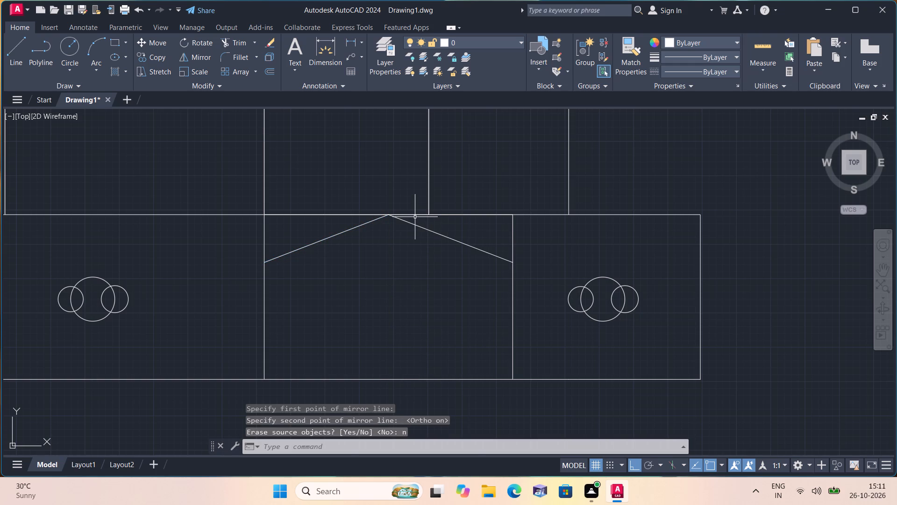
Delete the horizontal helper line overlapping the base band's top edge above the gable.
click(415, 217)
click(414, 214)
scroll(414, 215, down, 1)
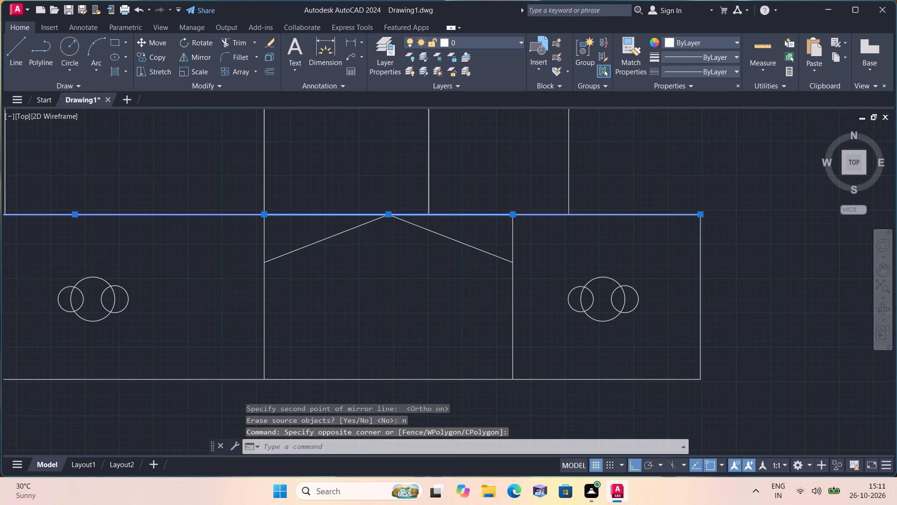
key(Escape)
scroll(413, 215, up, 1)
click(413, 215)
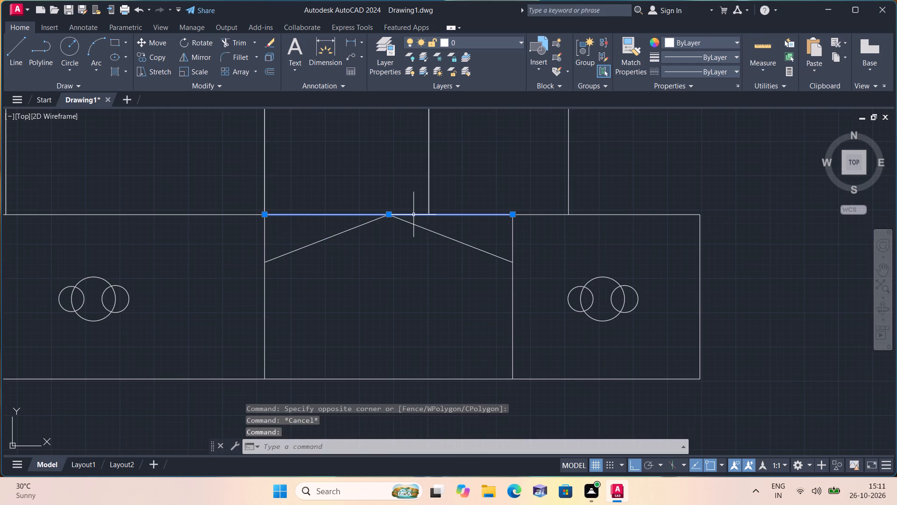
key(Delete)
Trim the base band's top edge between the two vertical lines, removing every segment above the gable.
scroll(434, 221, down, 2)
text(trim)
key(space)
scroll(447, 216, up, 1)
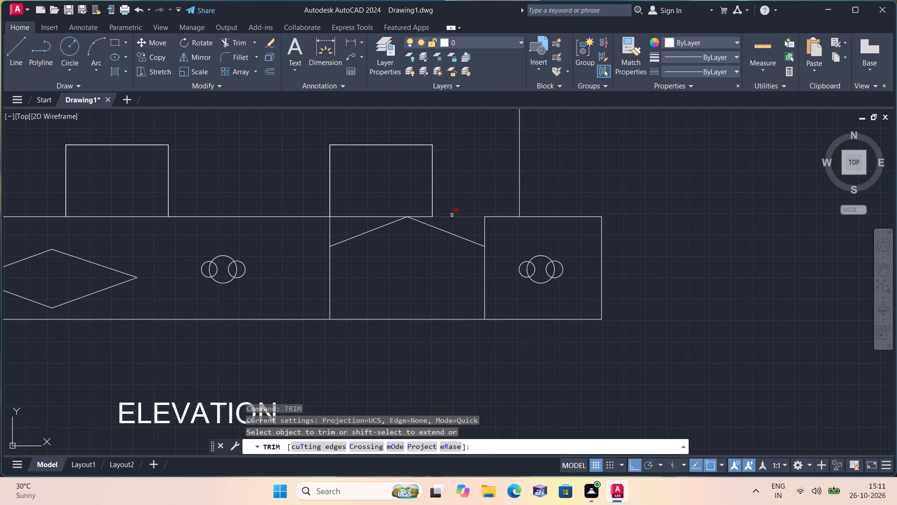
click(453, 215)
click(419, 218)
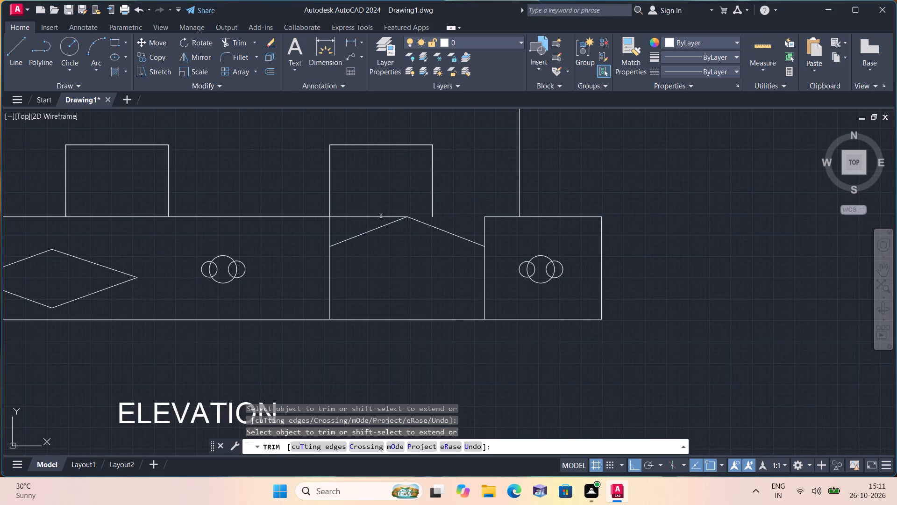
click(363, 218)
scroll(338, 211, up, 1)
scroll(321, 209, down, 2)
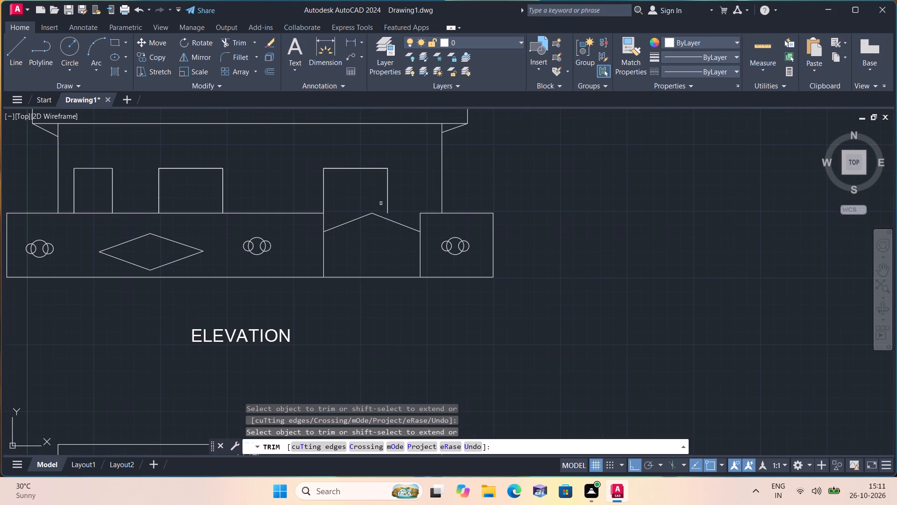
scroll(413, 200, up, 1)
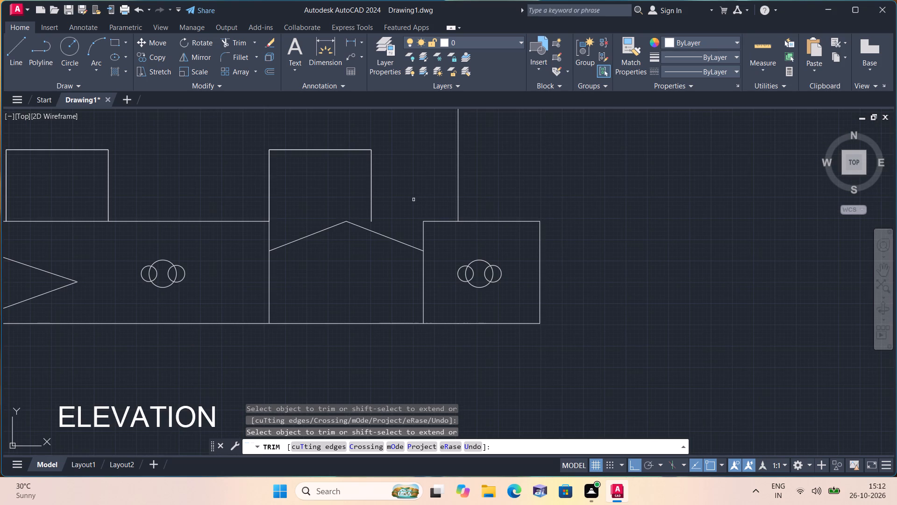
key(space)
Draw a vertical line from the lower end of the upper rectangle's right edge down past the gable's right slope.
text(l)
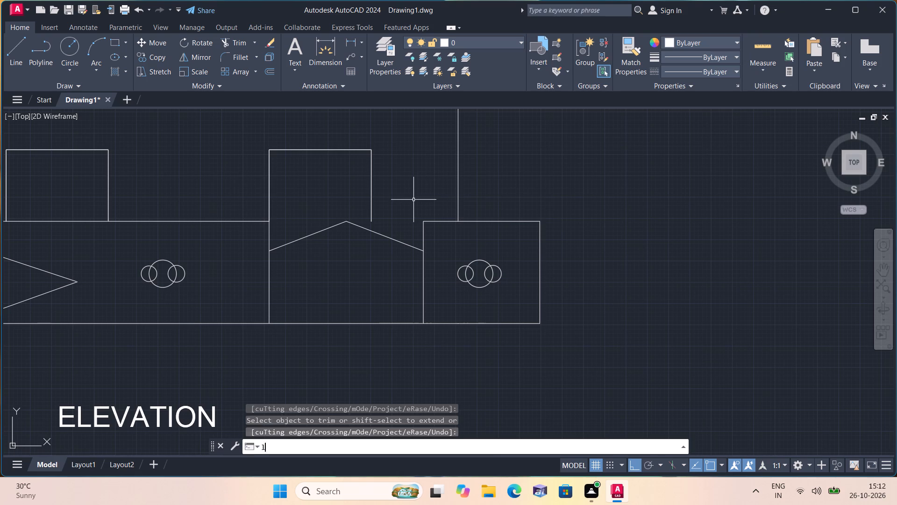
key(space)
click(374, 218)
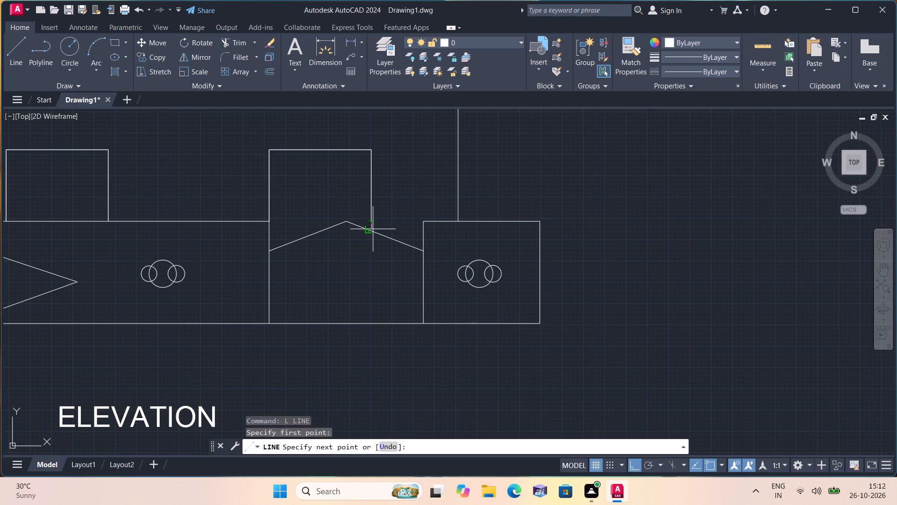
scroll(372, 231, up, 2)
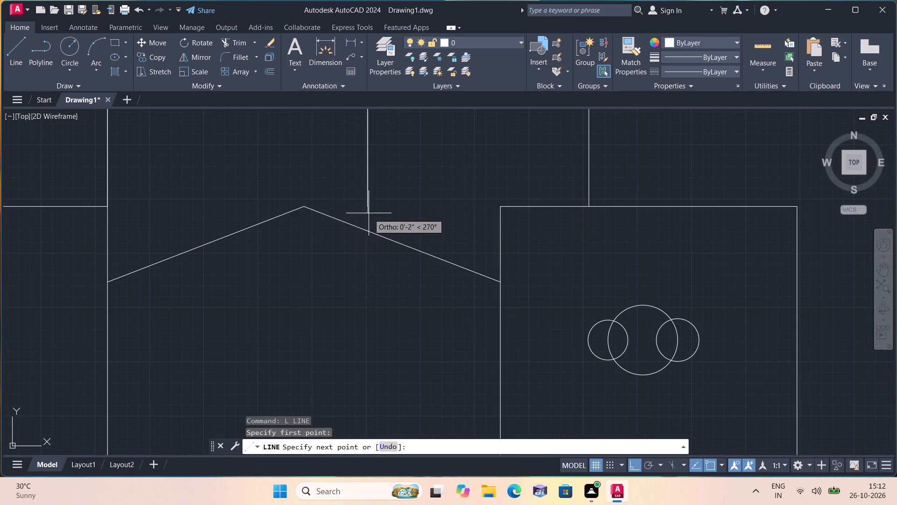
click(363, 282)
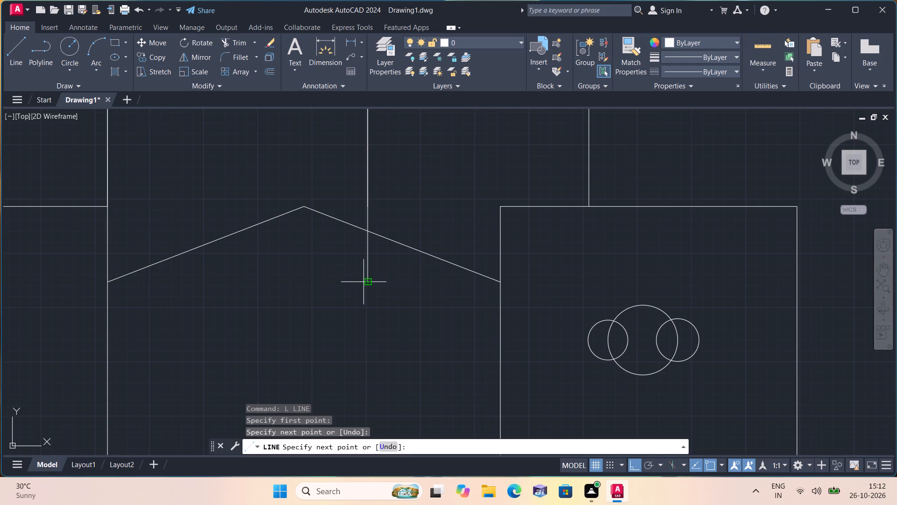
key(space)
Trim the part of that vertical line that overshoots below the gable's right slope.
scroll(393, 258, down, 1)
text(trim)
key(space)
click(377, 261)
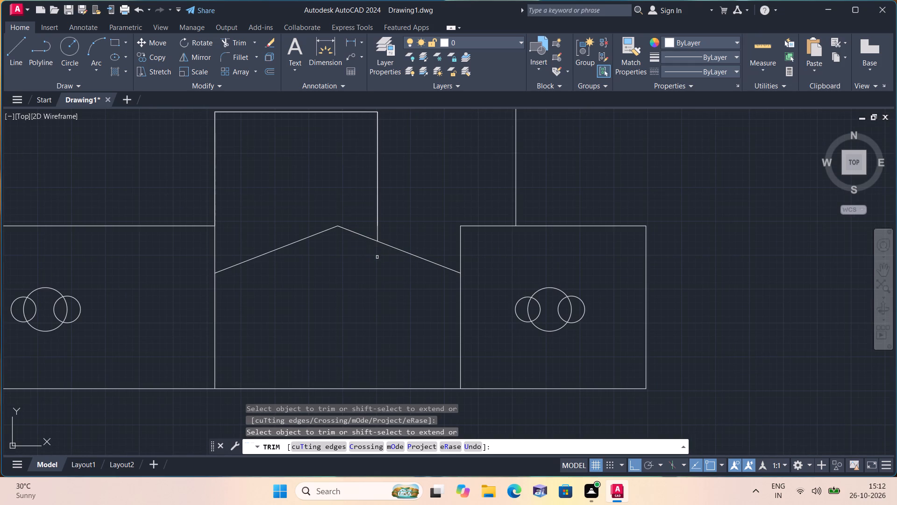
key(space)
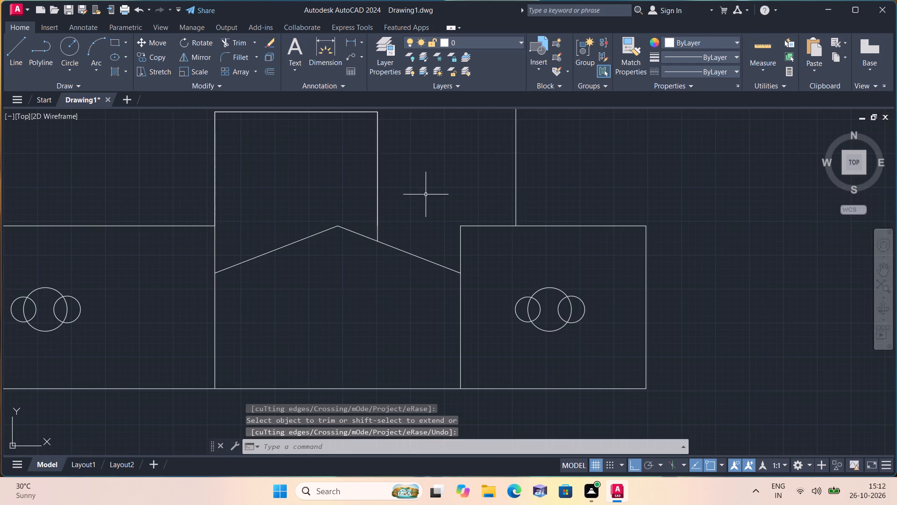
Draw three evenly spaced vertical lines from the gable's left slope down to the base line.
scroll(426, 194, down, 1)
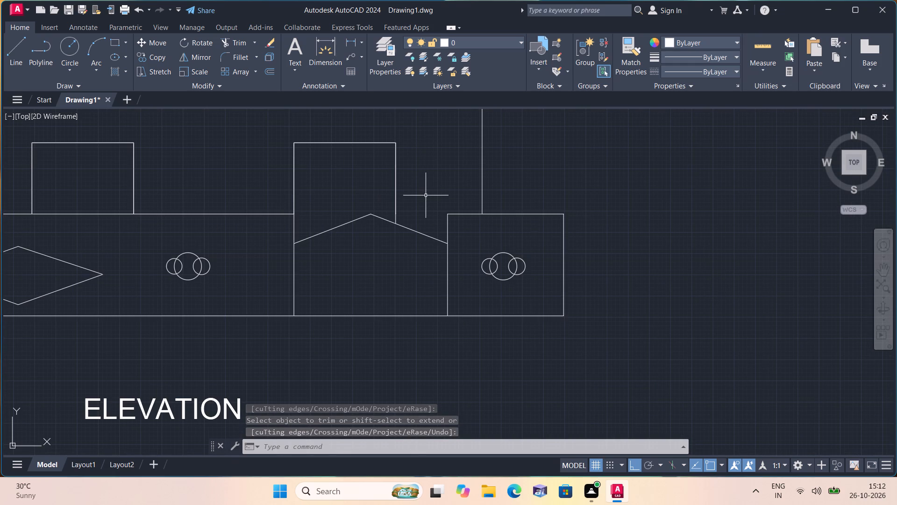
key(l)
key(space)
click(313, 237)
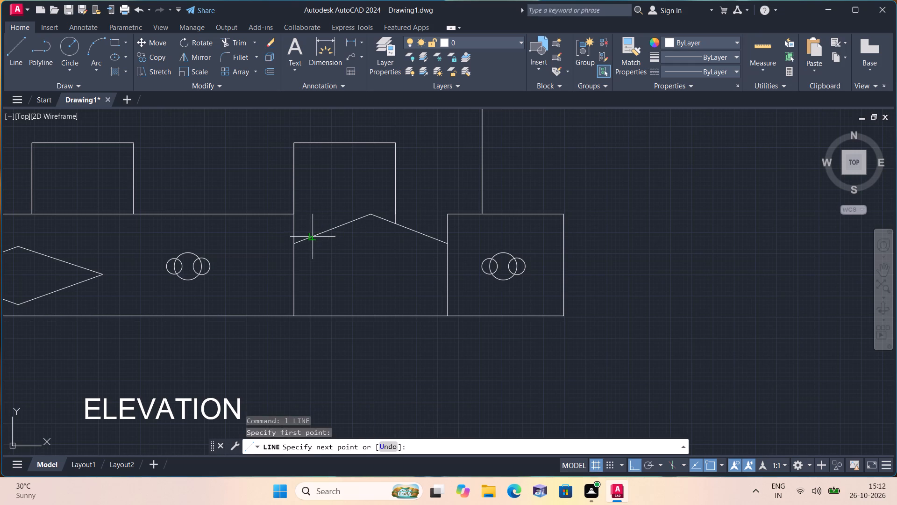
click(310, 314)
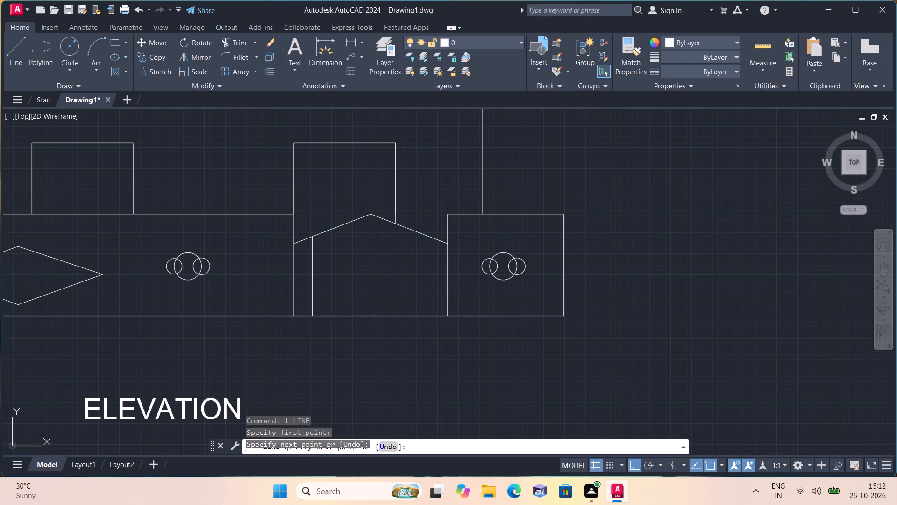
key(space)
key(space)
click(327, 232)
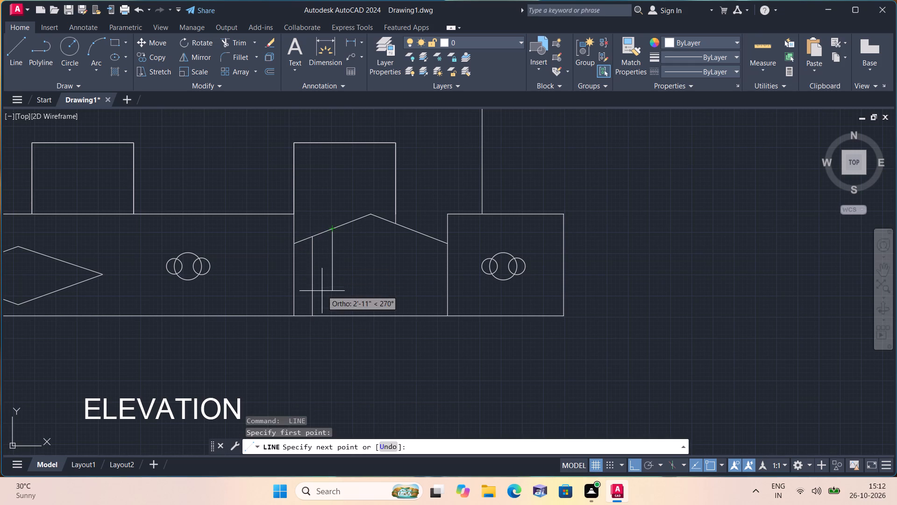
click(329, 315)
key(space)
key(space)
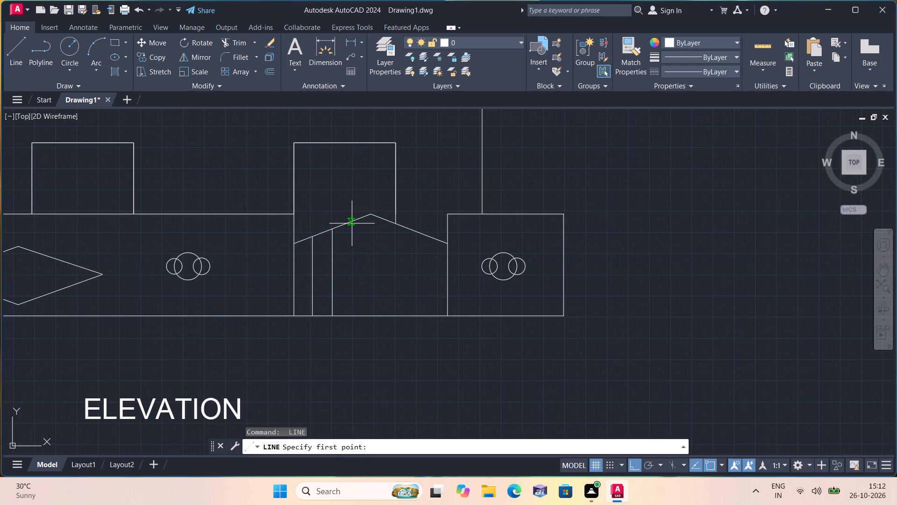
click(352, 224)
click(353, 315)
key(space)
Draw four more vertical lines down to the base line, one from the gable's apex and three from its right slope.
key(space)
drag(372, 216, 371, 232)
click(372, 315)
key(space)
key(space)
click(388, 223)
click(386, 315)
key(space)
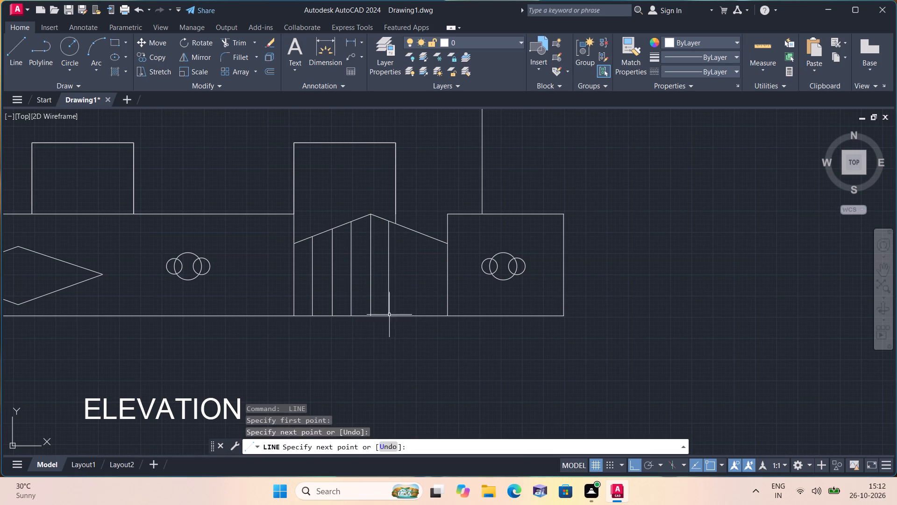
key(space)
click(407, 230)
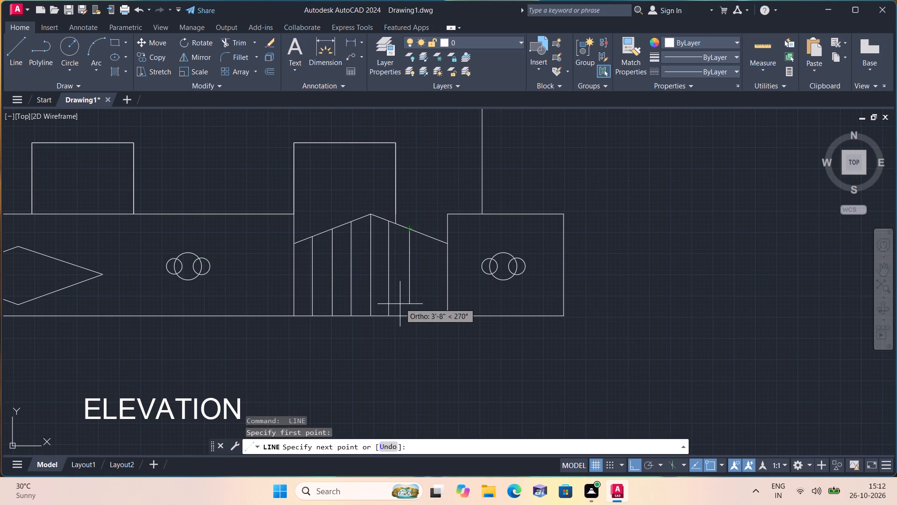
click(406, 315)
key(space)
key(space)
click(428, 238)
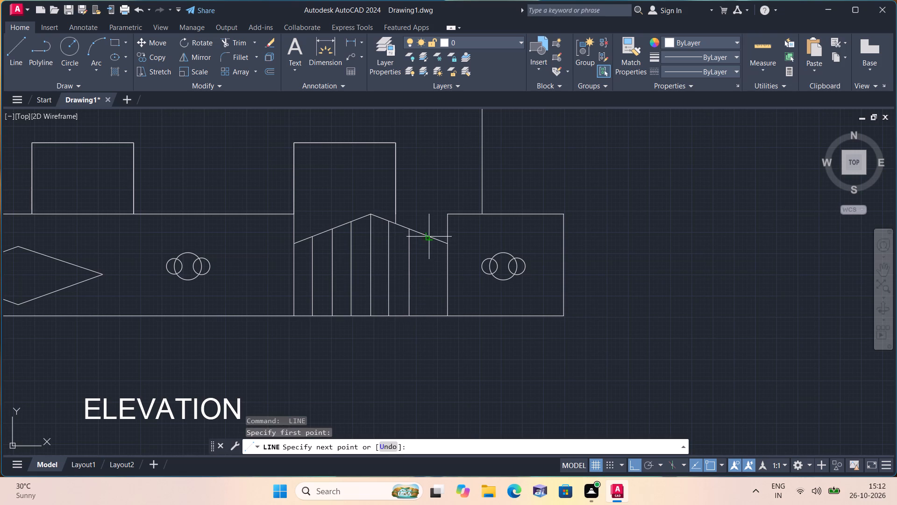
click(427, 313)
key(space)
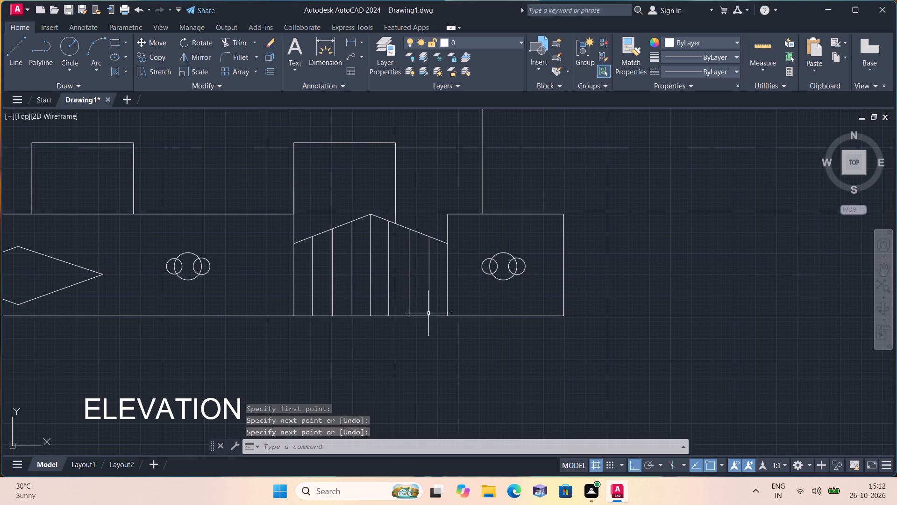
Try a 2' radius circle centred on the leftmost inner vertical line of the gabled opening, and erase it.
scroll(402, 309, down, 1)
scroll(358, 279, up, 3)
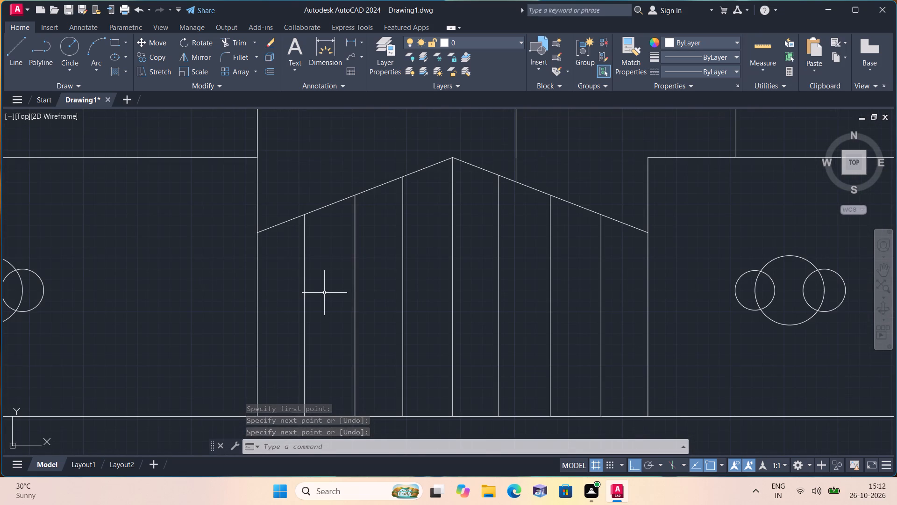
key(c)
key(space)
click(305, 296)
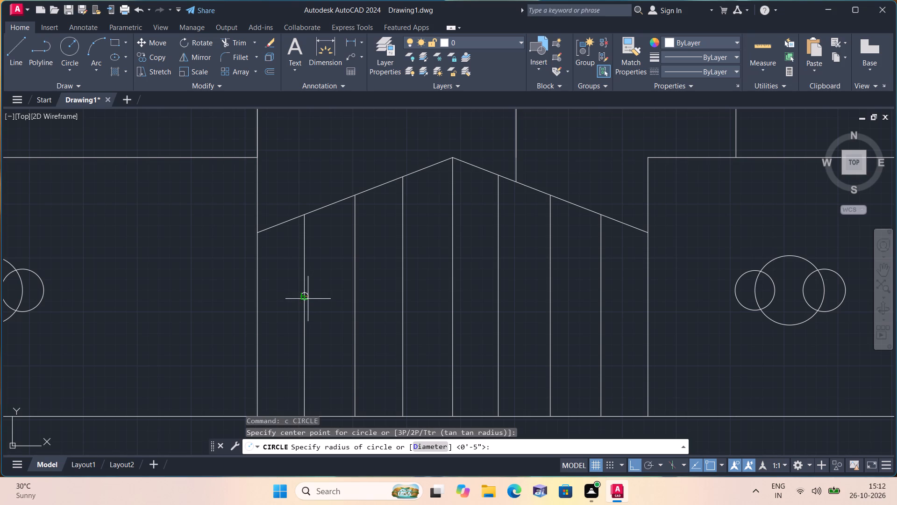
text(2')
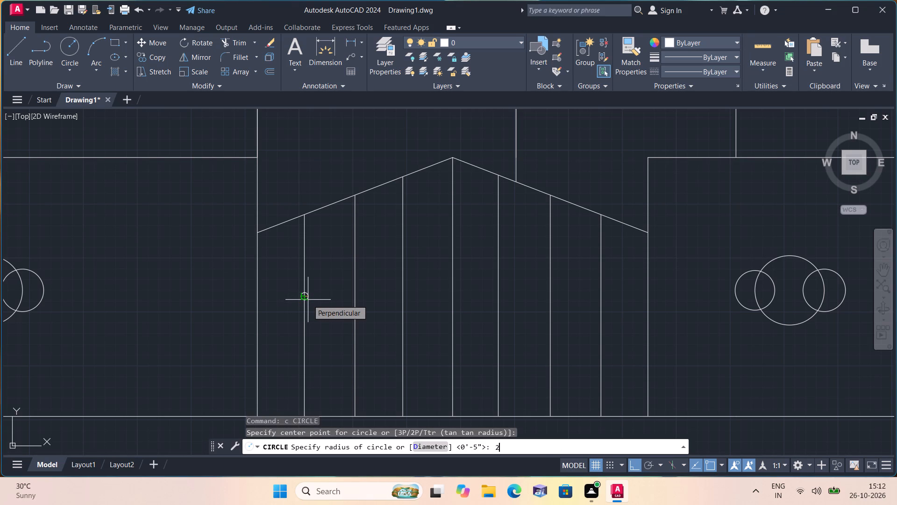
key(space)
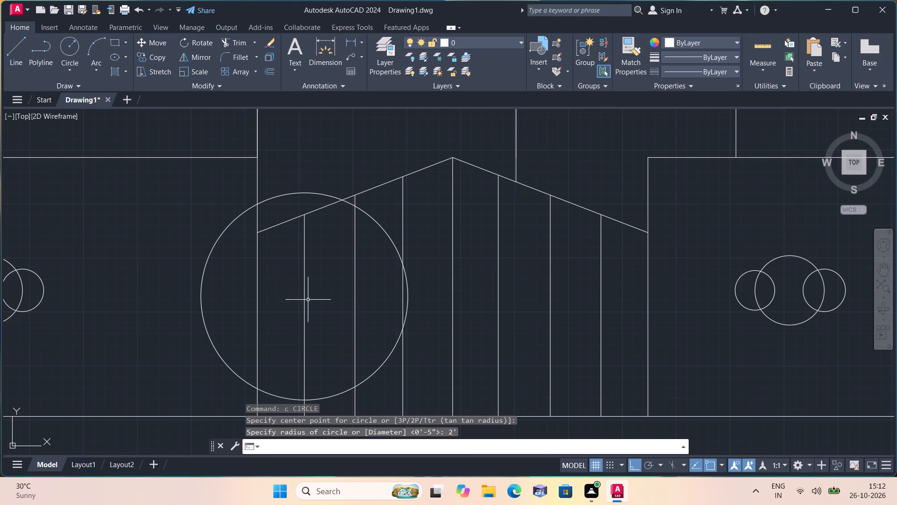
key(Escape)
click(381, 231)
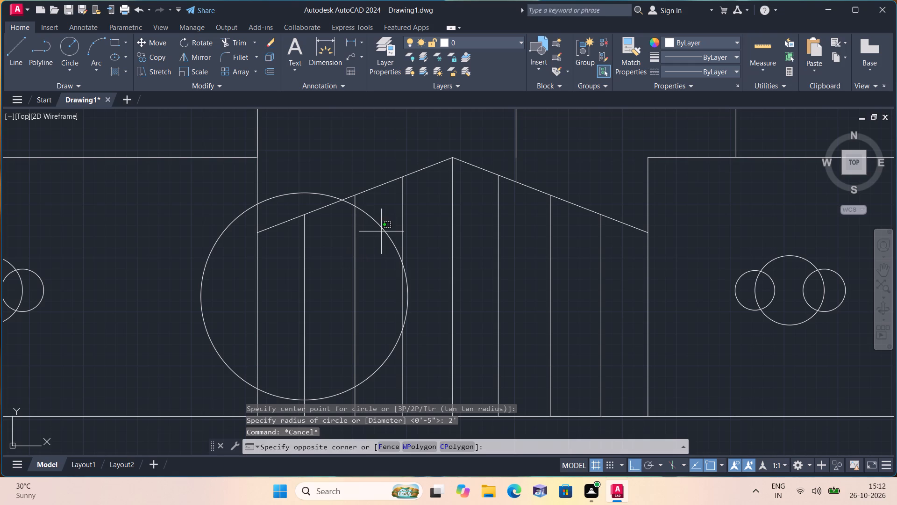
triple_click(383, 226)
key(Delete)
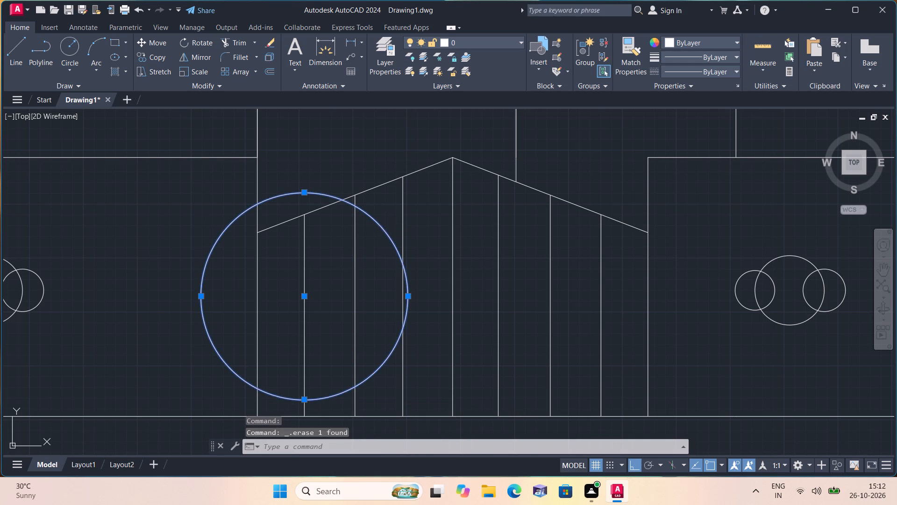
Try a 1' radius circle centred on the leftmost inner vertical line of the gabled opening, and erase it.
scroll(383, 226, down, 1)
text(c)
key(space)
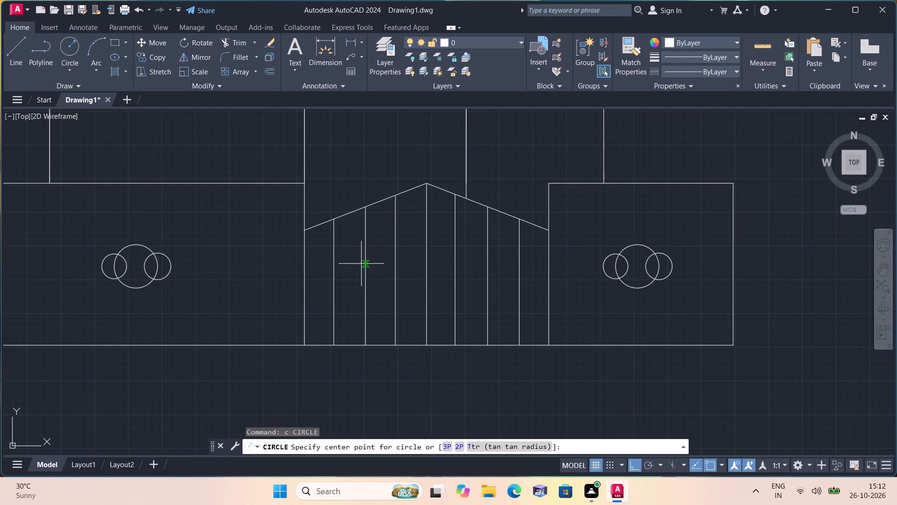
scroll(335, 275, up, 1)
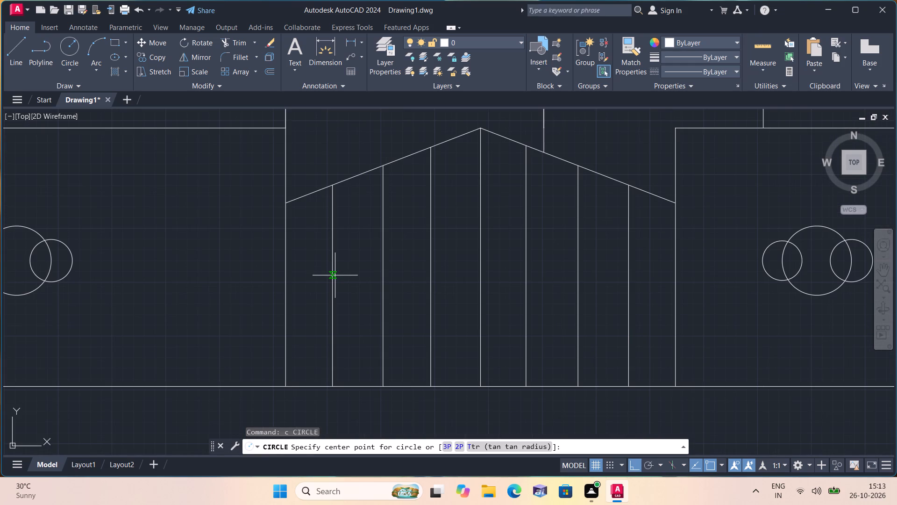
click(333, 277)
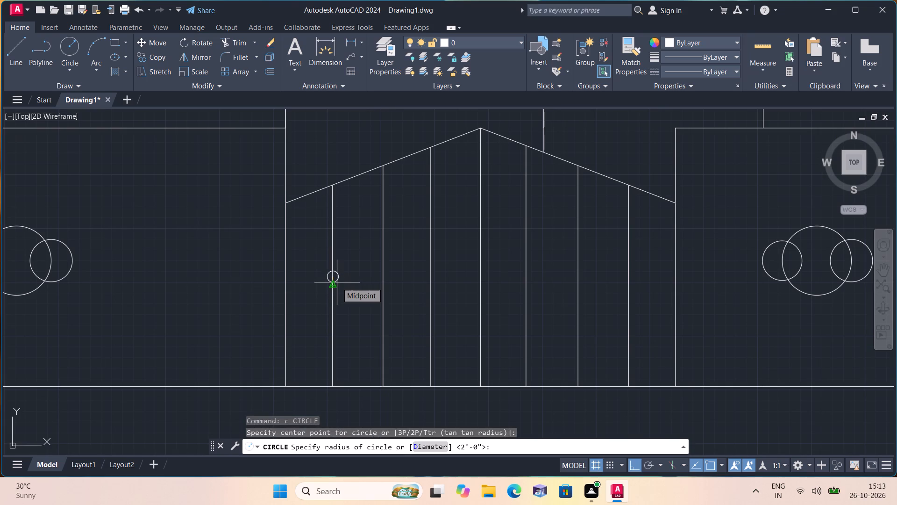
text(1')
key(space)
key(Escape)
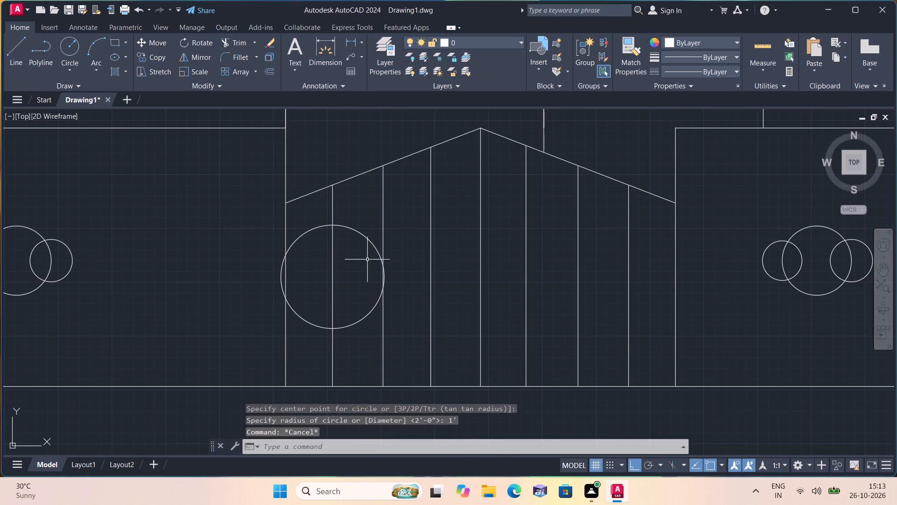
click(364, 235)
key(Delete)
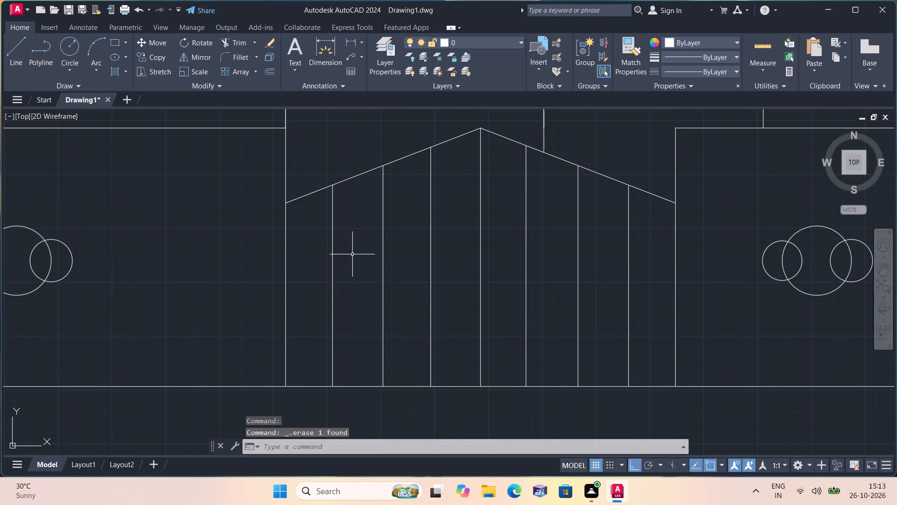
Draw a circle of radius 1" centred at the midpoint of the leftmost inner vertical line of the gabled opening.
key(l)
key(Escape)
key(c)
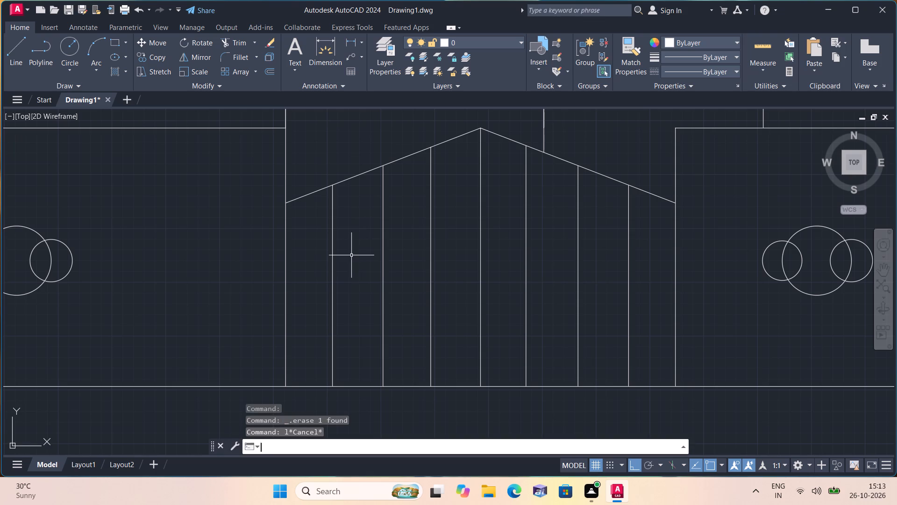
key(space)
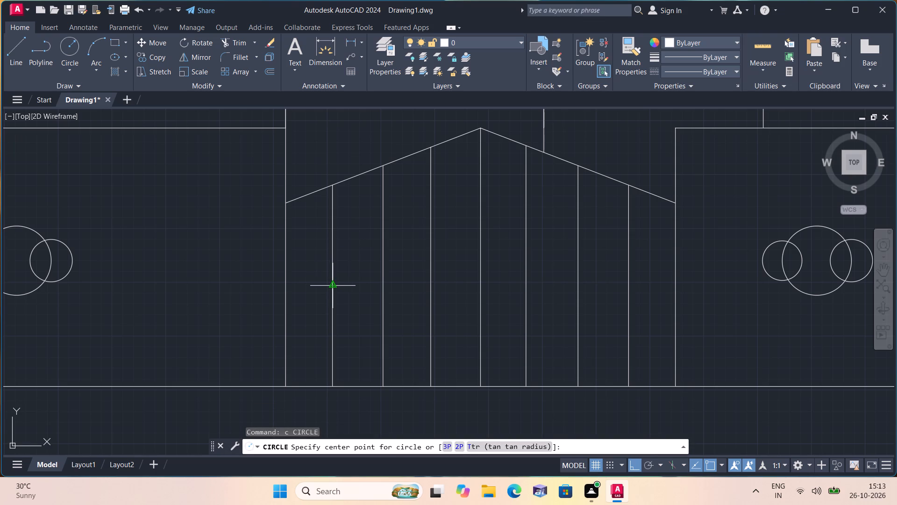
click(330, 283)
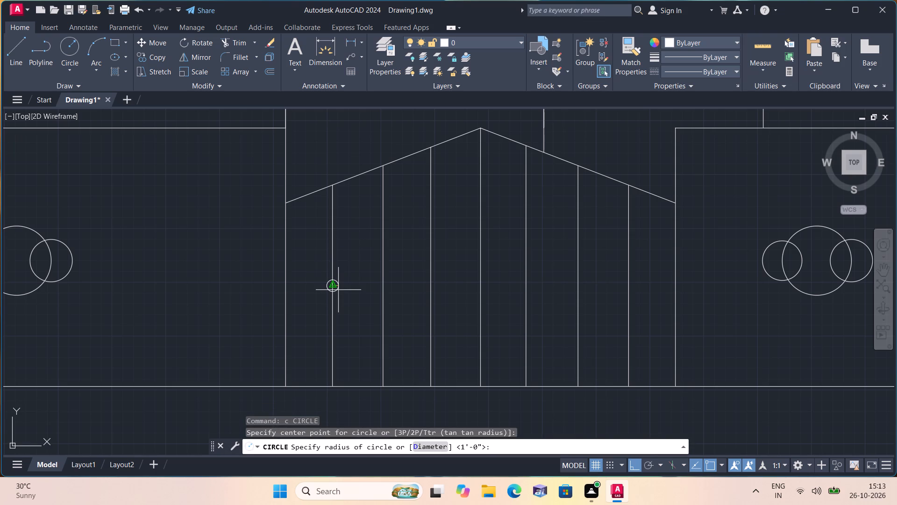
key(1)
key(shift+quotedbl)
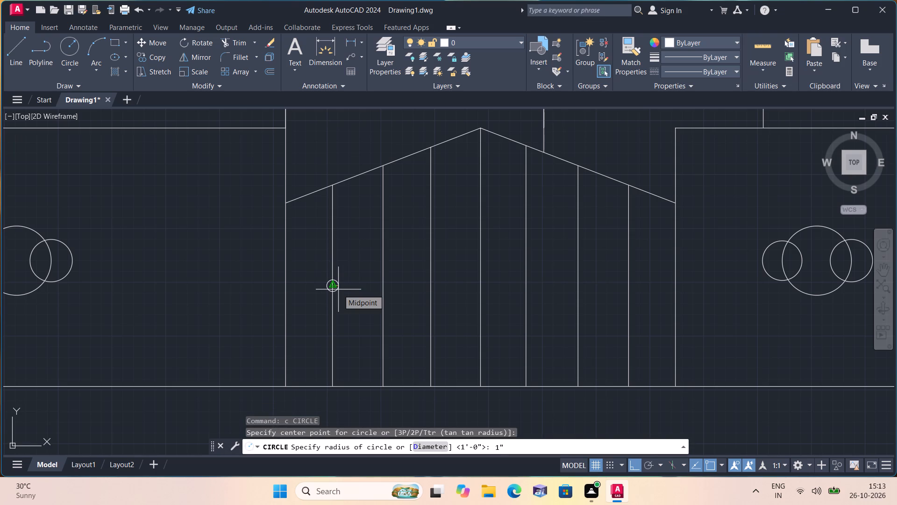
key(space)
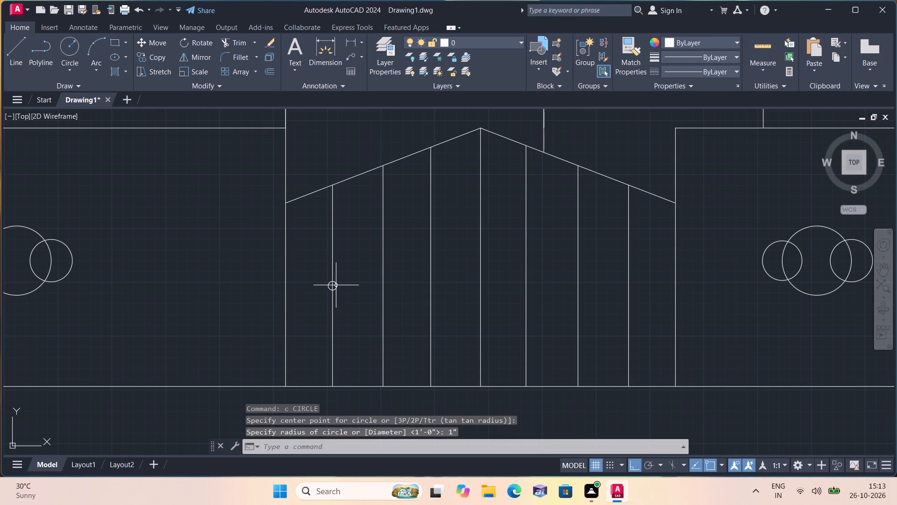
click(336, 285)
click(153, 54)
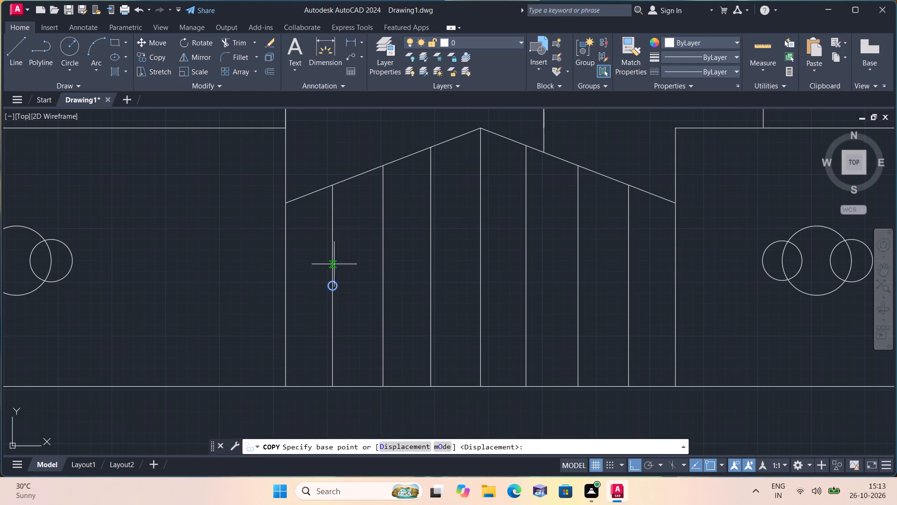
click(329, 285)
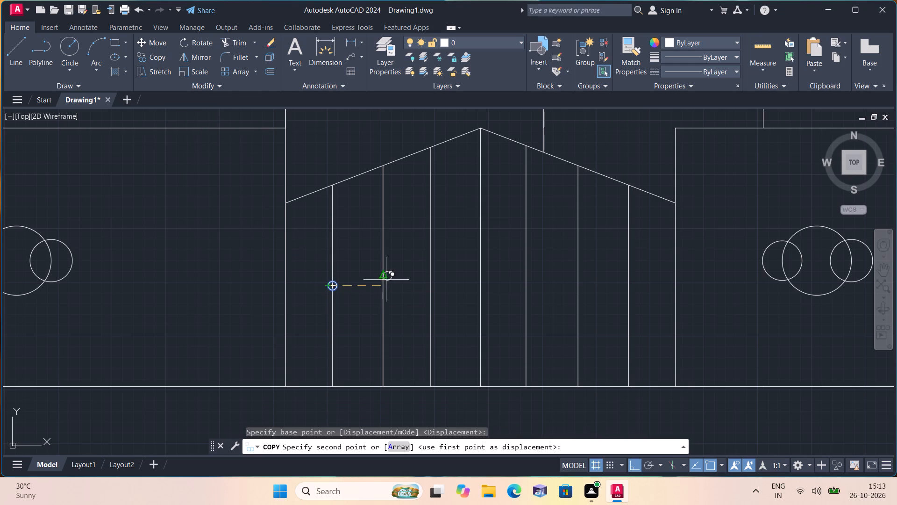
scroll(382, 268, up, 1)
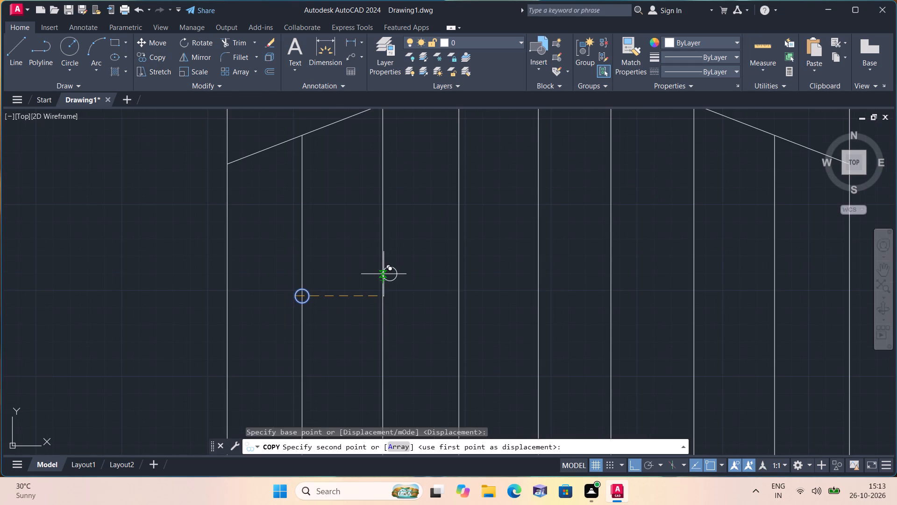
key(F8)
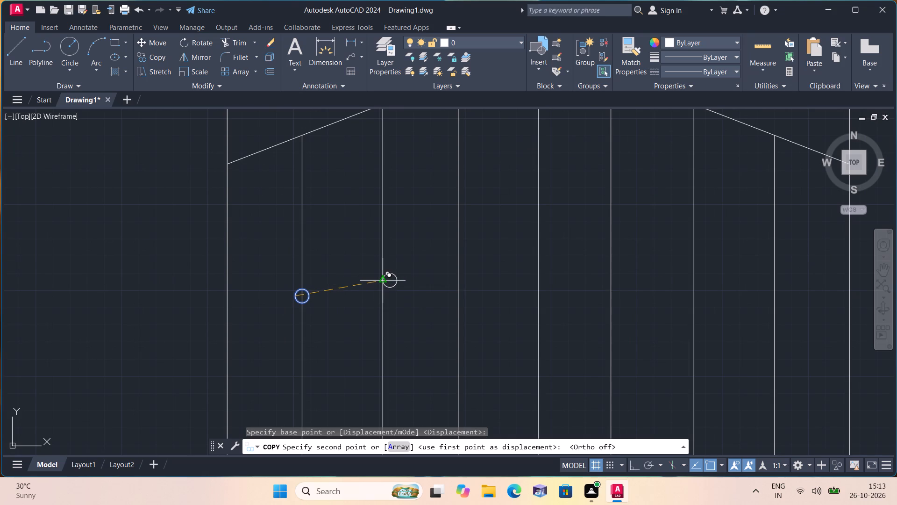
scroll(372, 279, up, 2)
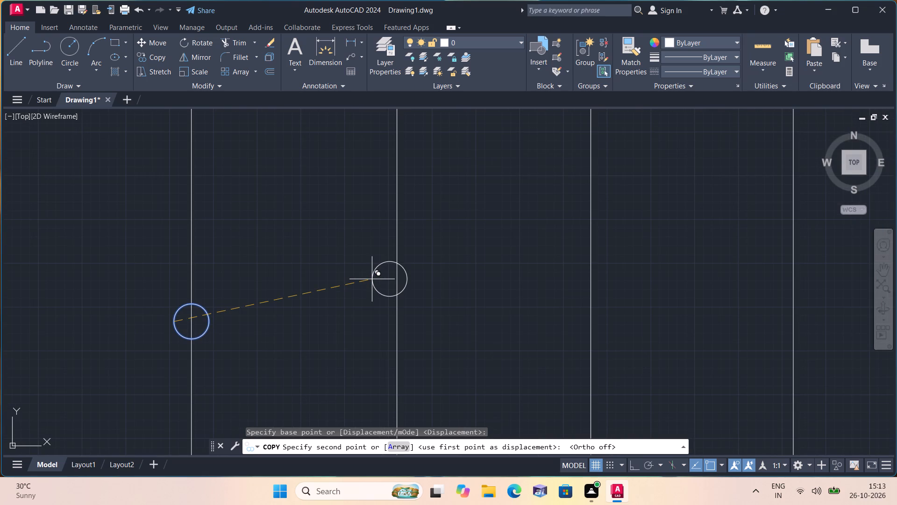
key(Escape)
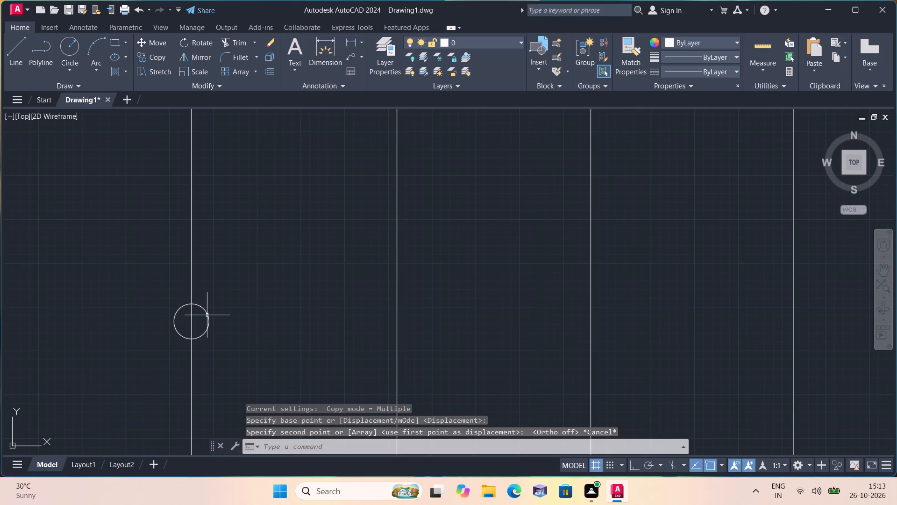
Copy the small circle by its centre onto the other six inner vertical lines, at midpoints except the sixth line's, placed level with the original.
click(207, 315)
click(151, 58)
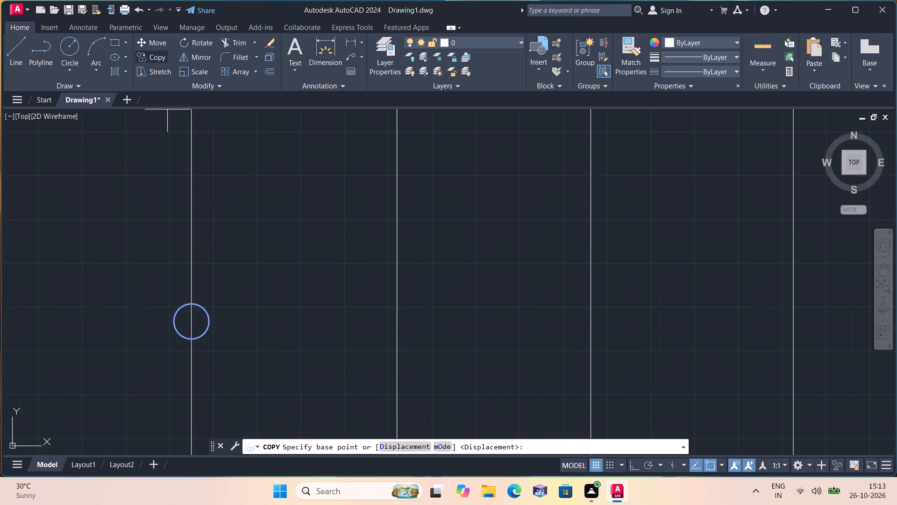
click(192, 323)
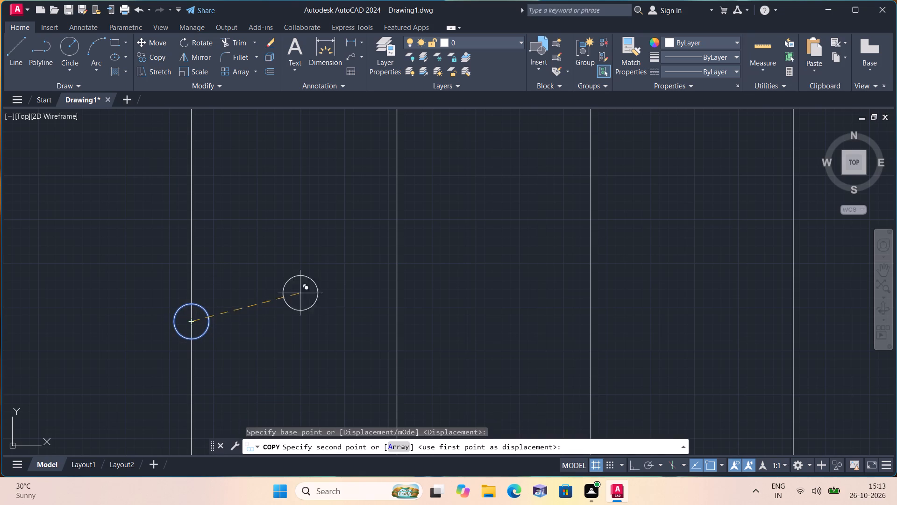
scroll(404, 264, down, 2)
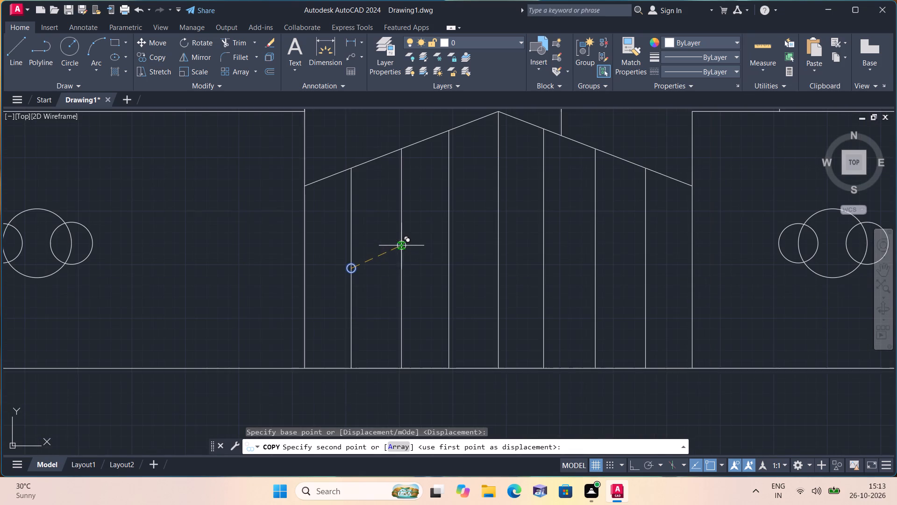
scroll(401, 245, down, 1)
click(402, 261)
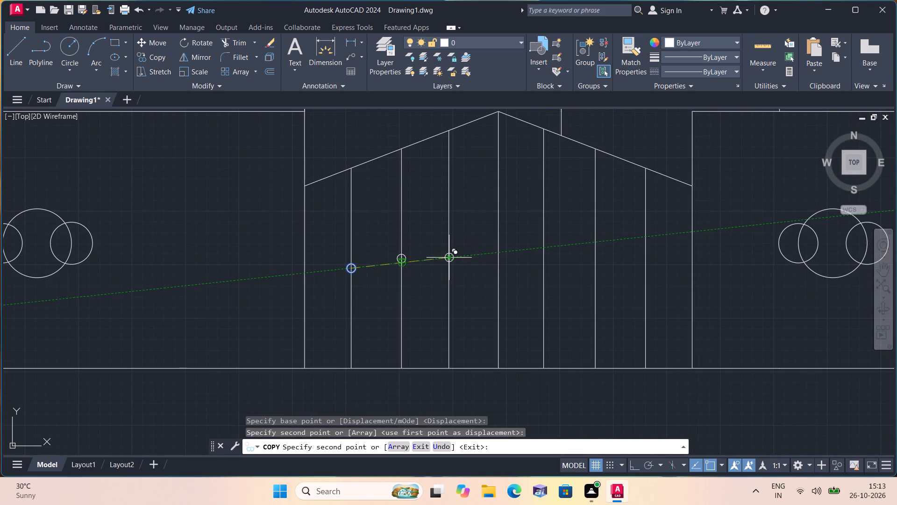
click(448, 249)
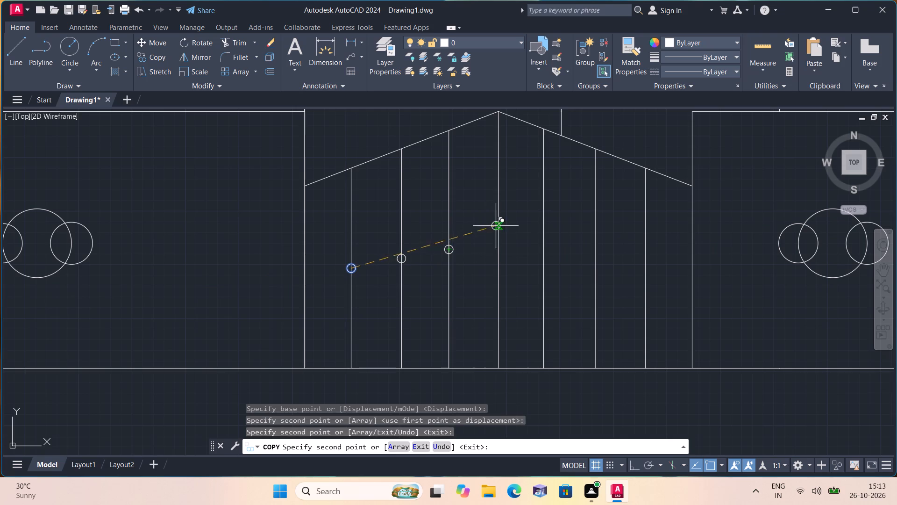
click(498, 240)
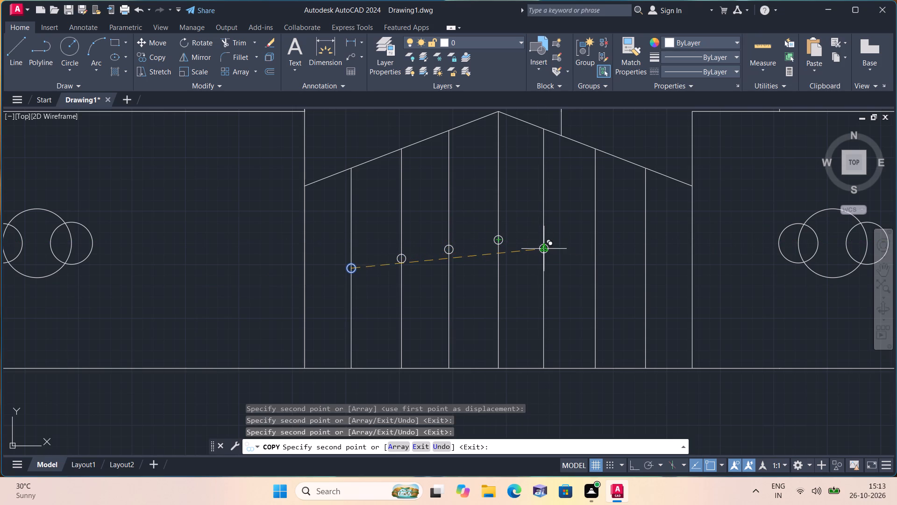
click(543, 250)
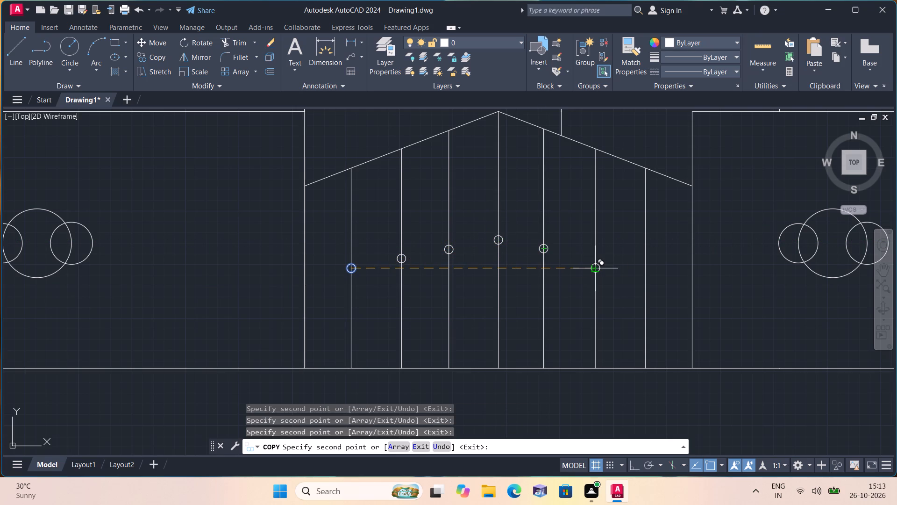
click(595, 267)
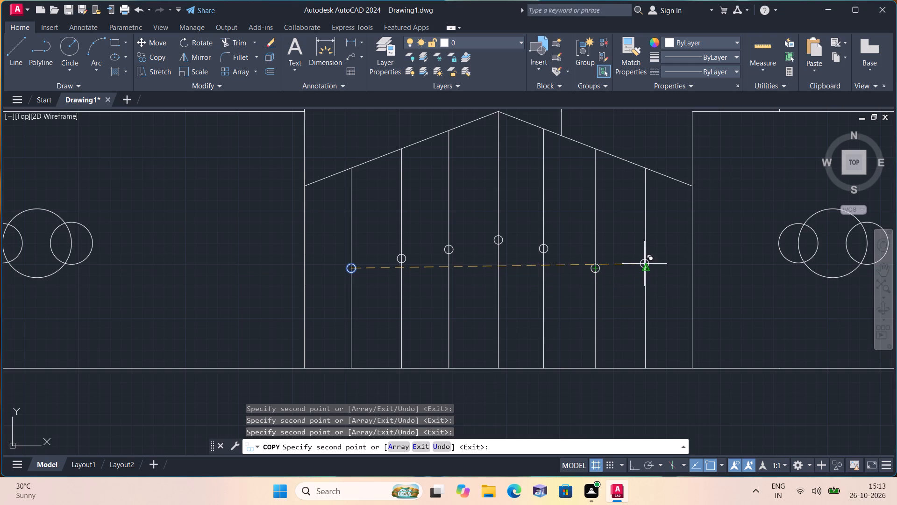
click(643, 270)
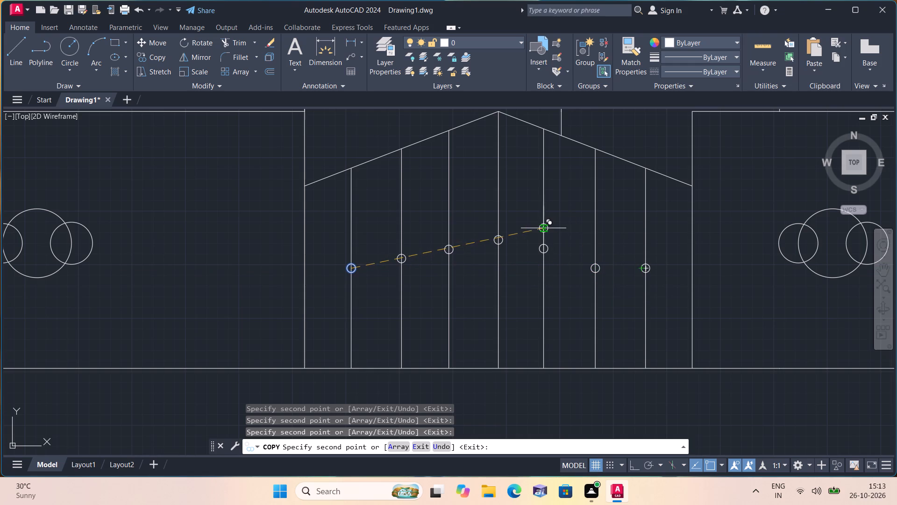
key(Escape)
Draw a Start, End, Direction arc bulging left, with both ends on the leftmost inner vertical line above its small circle.
scroll(552, 270, down, 1)
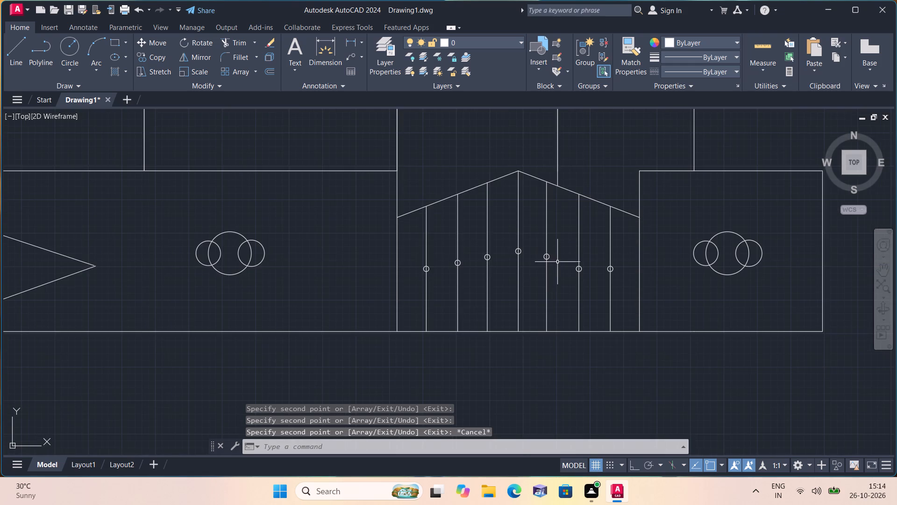
middle_drag(556, 264, 456, 284)
scroll(511, 272, down, 1)
scroll(458, 285, down, 1)
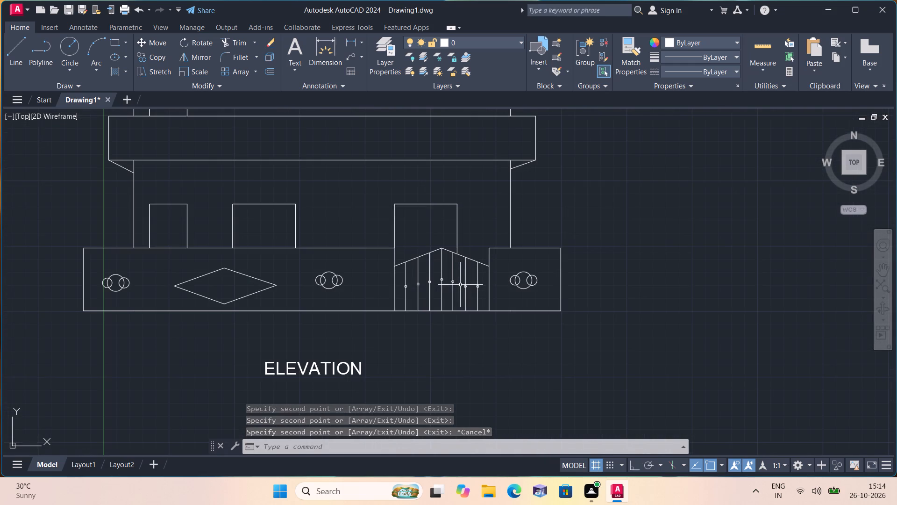
scroll(427, 292, up, 2)
scroll(376, 282, up, 2)
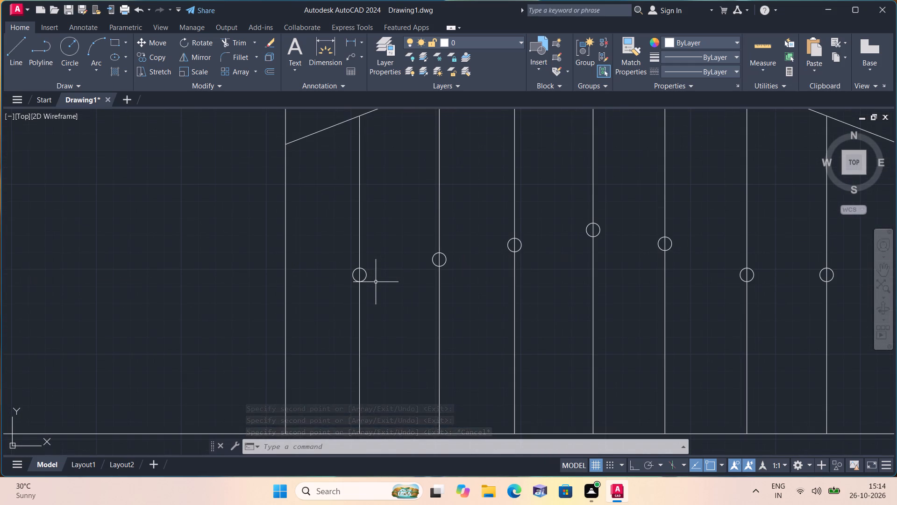
scroll(377, 282, down, 1)
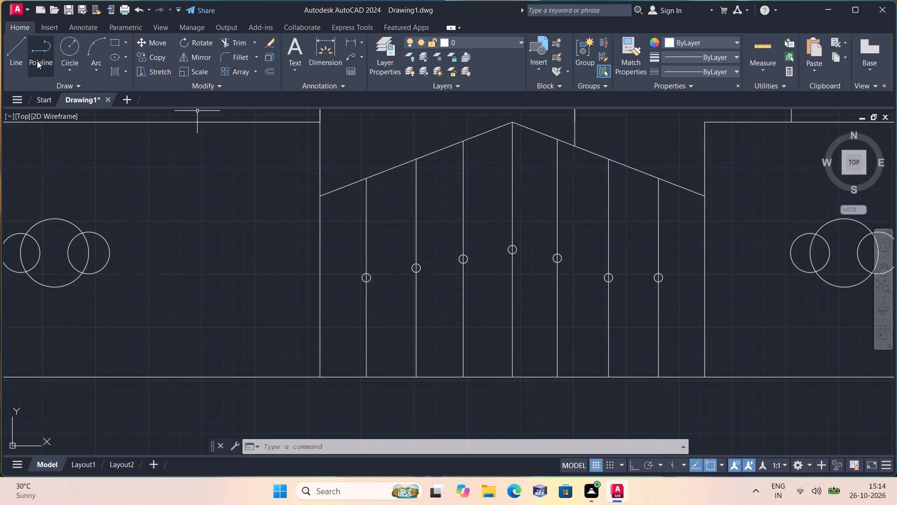
click(97, 71)
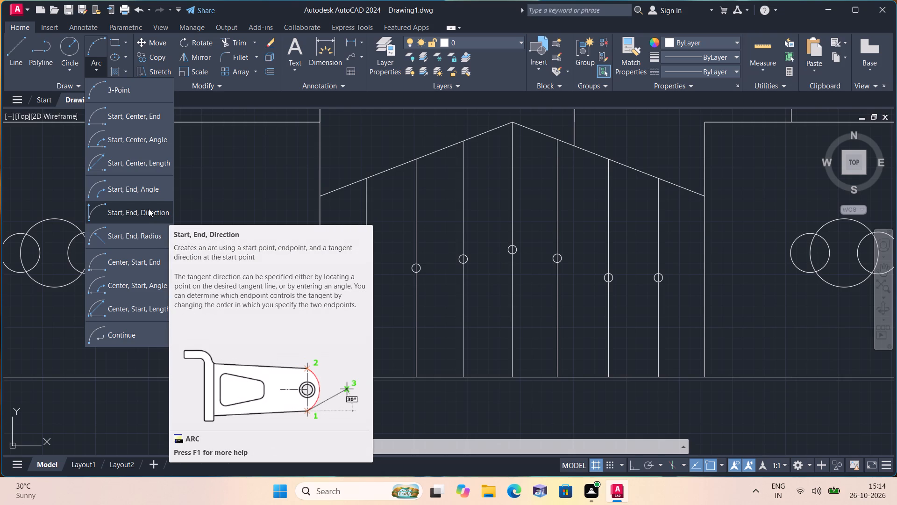
click(149, 209)
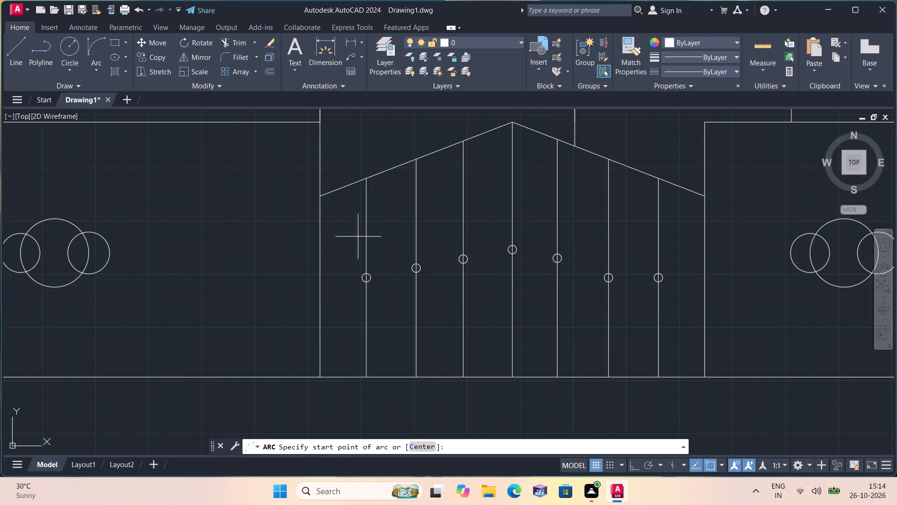
click(364, 227)
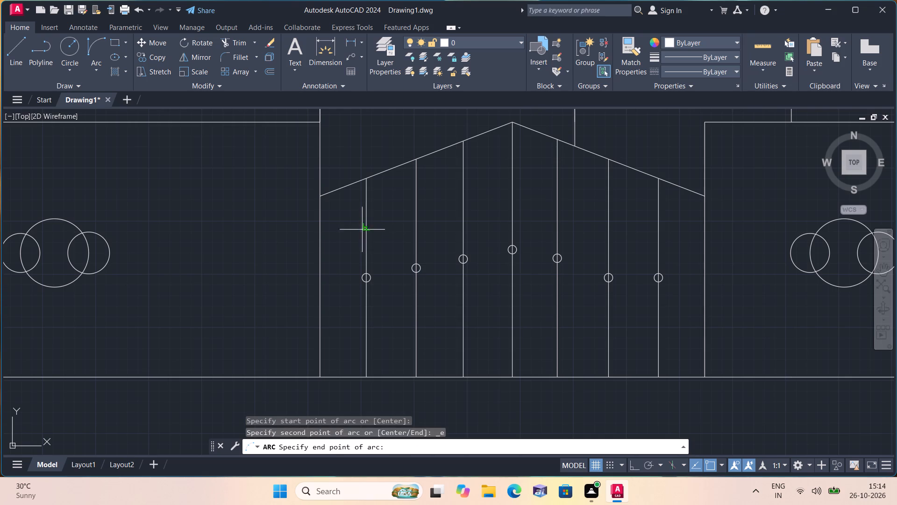
click(365, 255)
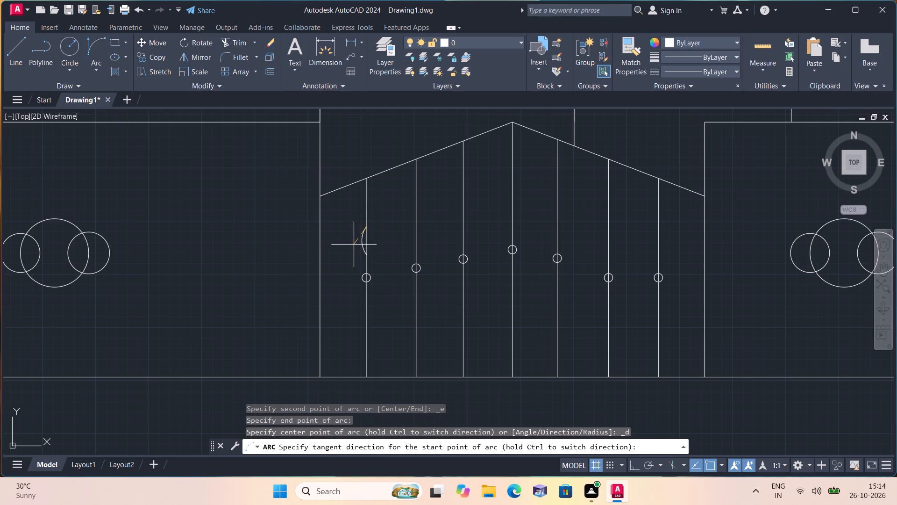
click(354, 245)
Mirror the arc about the leftmost inner vertical line, keeping the source arc, to form a pointed oval.
scroll(363, 244, up, 3)
drag(361, 245, 354, 235)
click(326, 195)
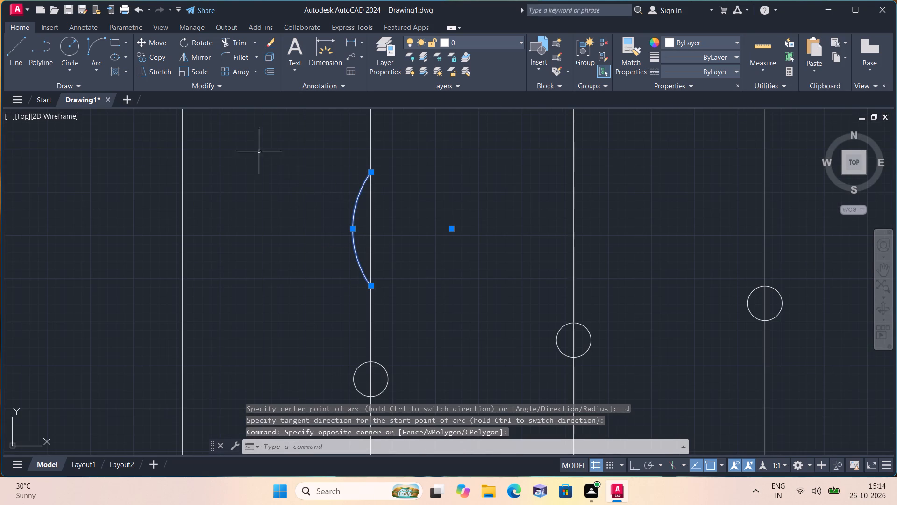
click(194, 57)
click(373, 174)
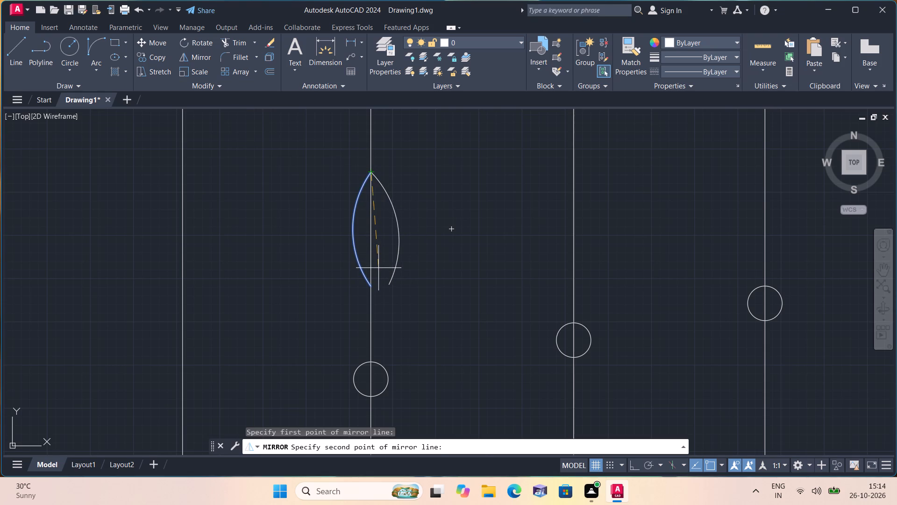
key(F8)
click(374, 285)
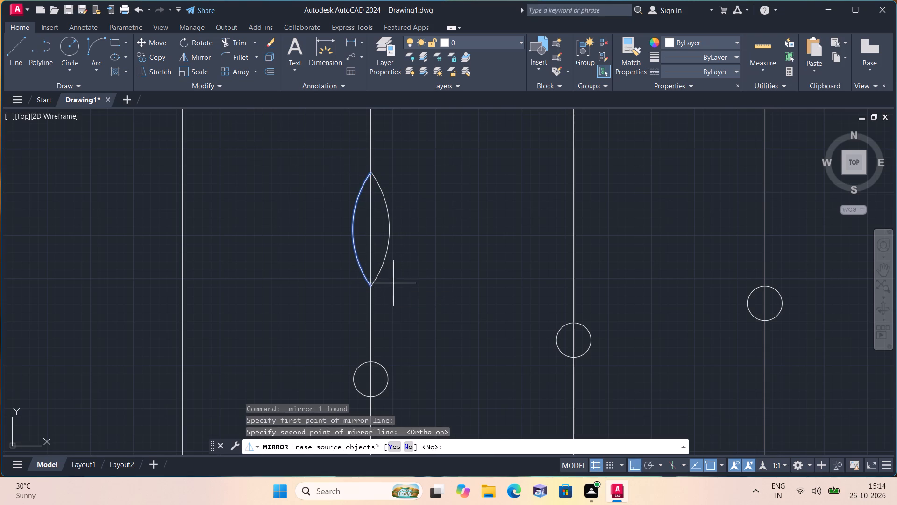
key(n)
key(space)
Select the right arc of the pointed oval on the leftmost inner vertical line.
scroll(418, 239, down, 3)
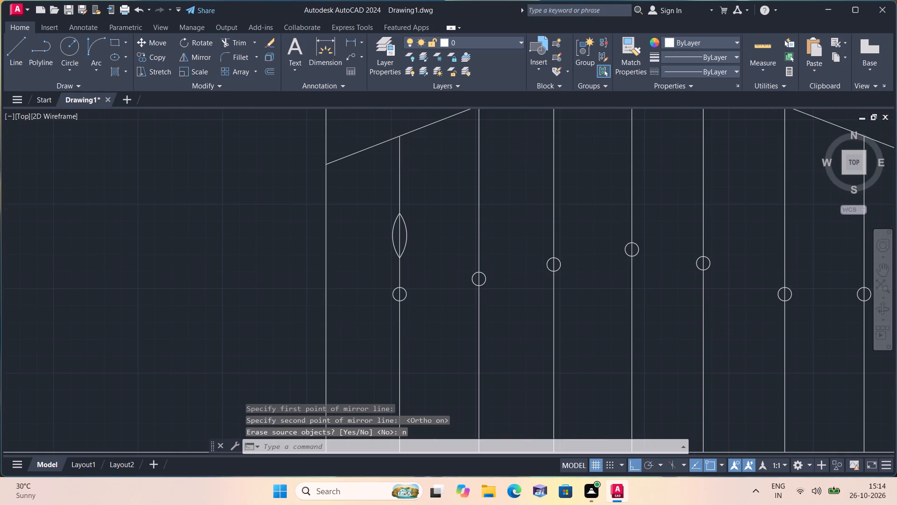
scroll(418, 239, up, 2)
click(407, 235)
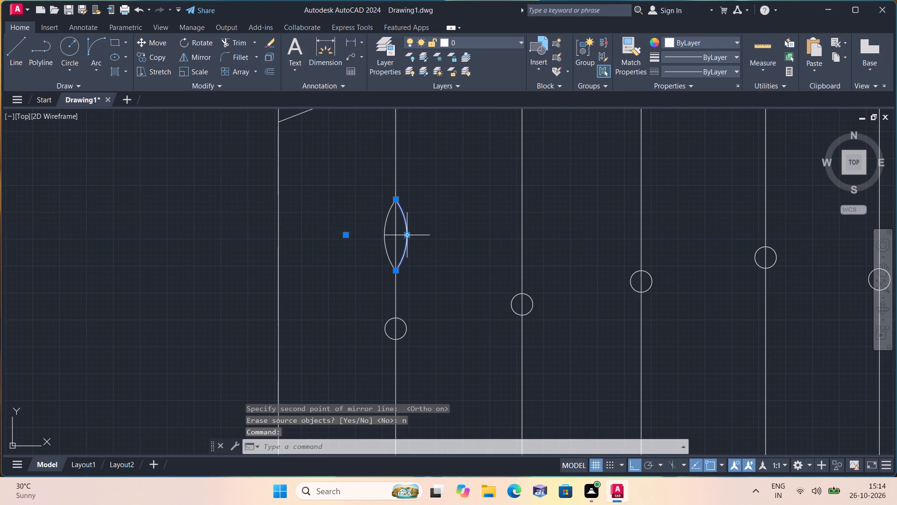
Copy the pointed oval by its top point from the leftmost inner vertical line onto the second, level with the original.
click(384, 234)
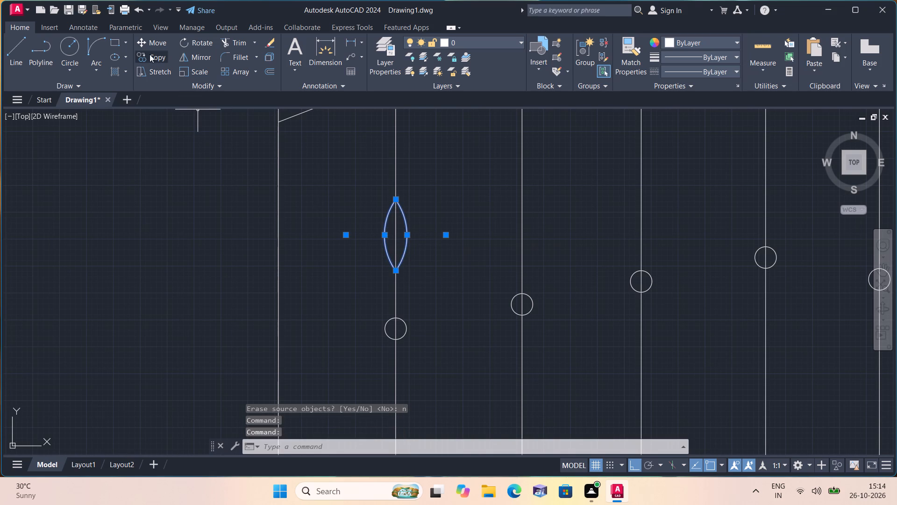
click(149, 54)
click(394, 202)
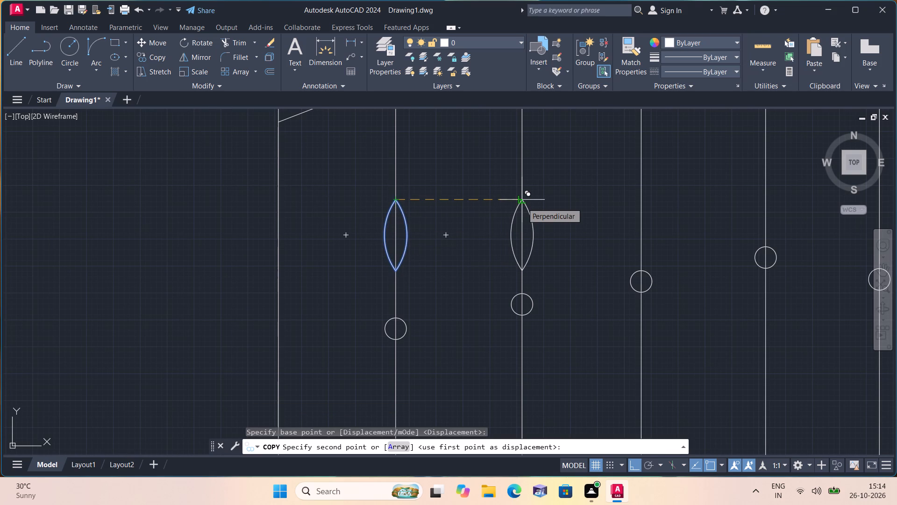
scroll(522, 203, down, 1)
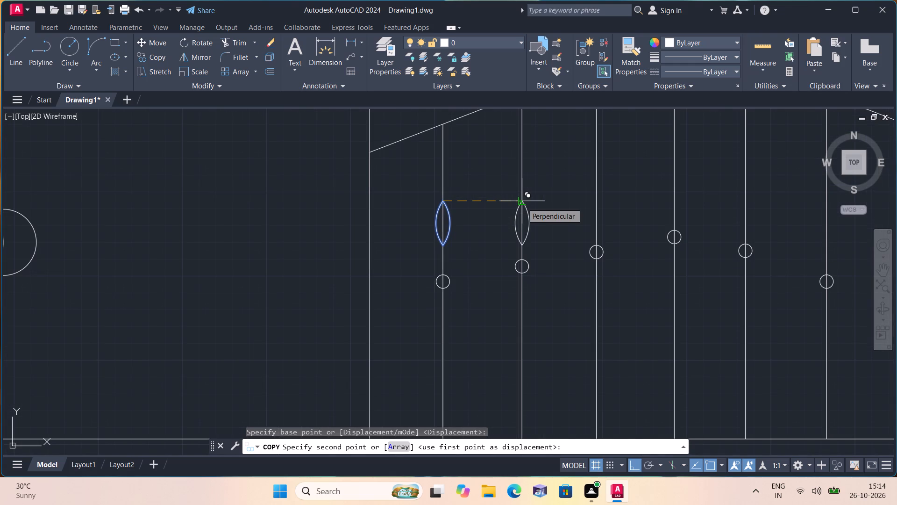
click(522, 201)
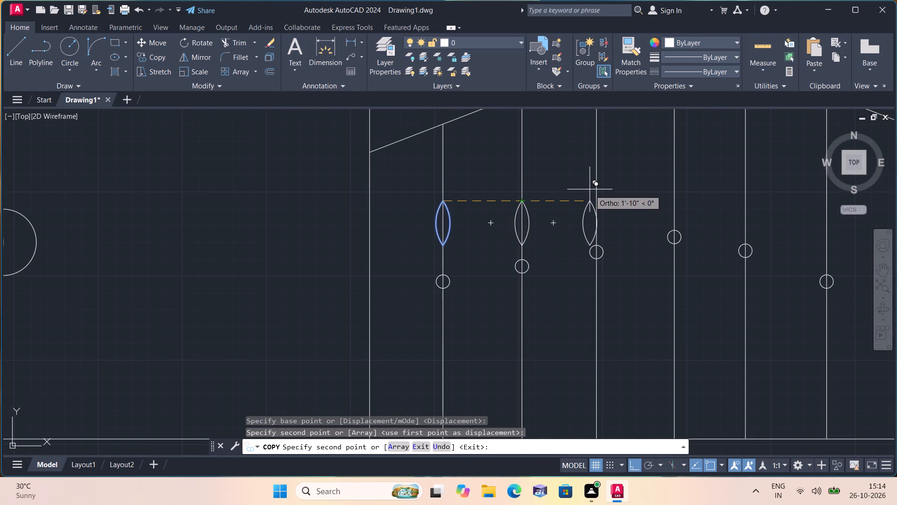
scroll(587, 182, down, 1)
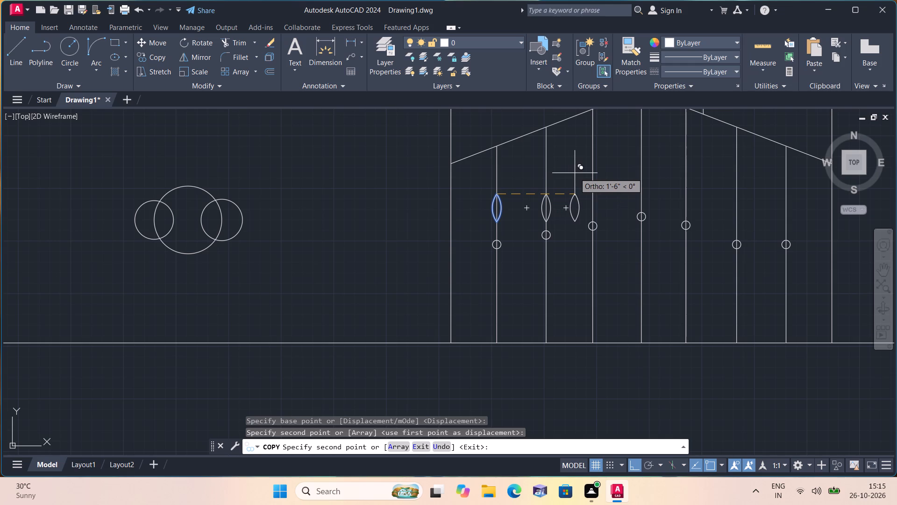
key(Escape)
Move the second inner line's pointed oval up along its line by its top point, with Ortho off.
scroll(575, 173, up, 1)
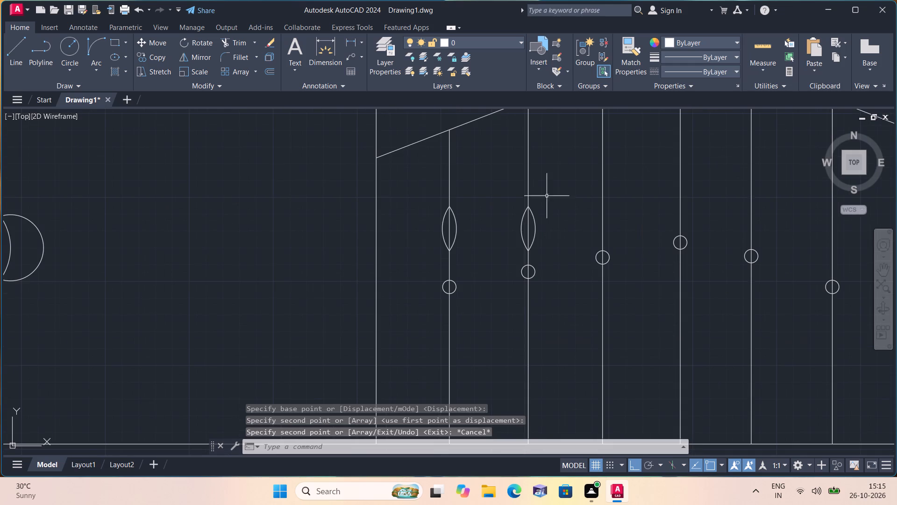
scroll(537, 216, up, 2)
click(533, 224)
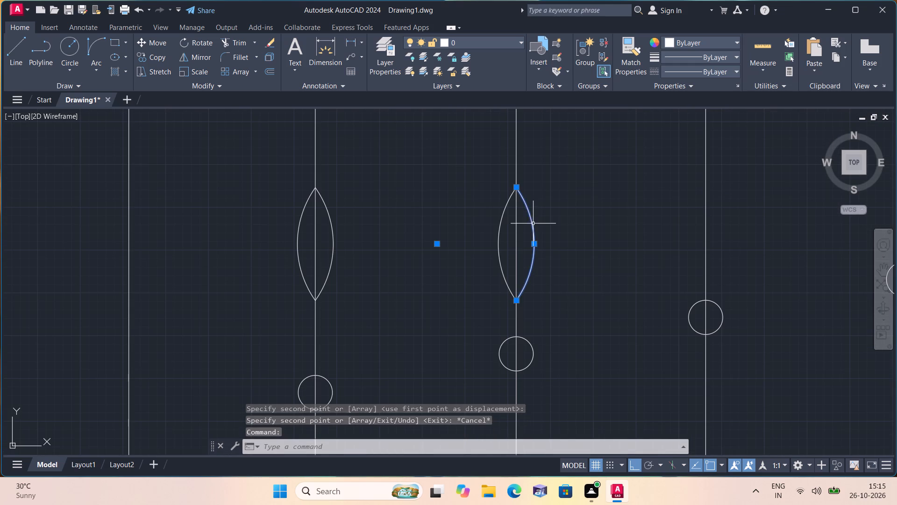
click(502, 217)
key(F8)
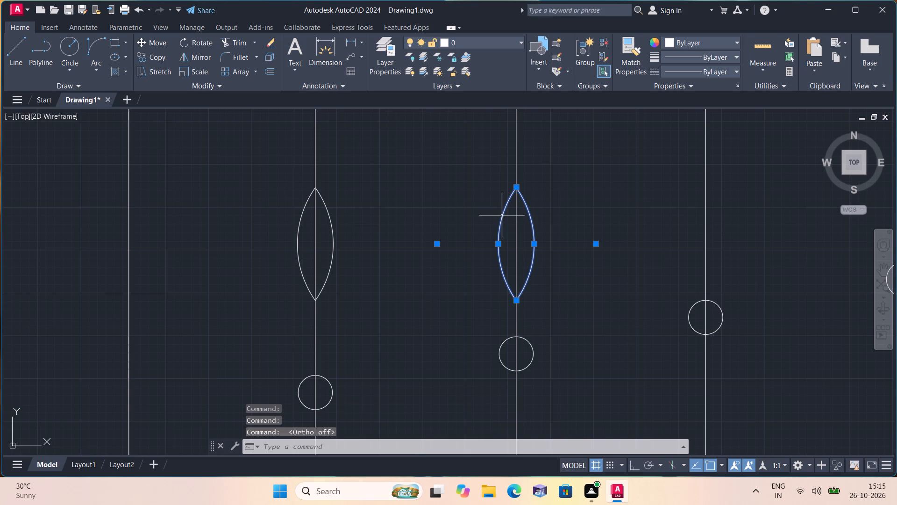
scroll(502, 216, down, 1)
click(155, 41)
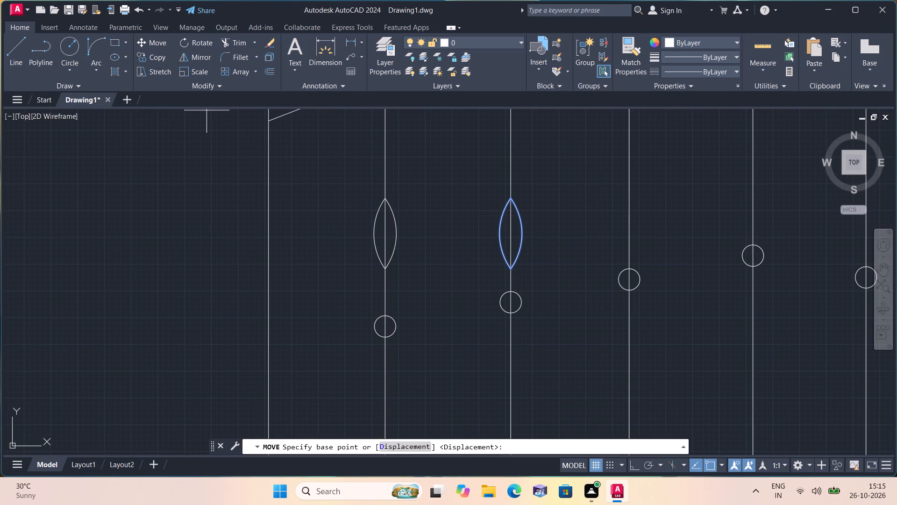
click(509, 202)
scroll(510, 176, down, 2)
middle_drag(509, 176, 507, 229)
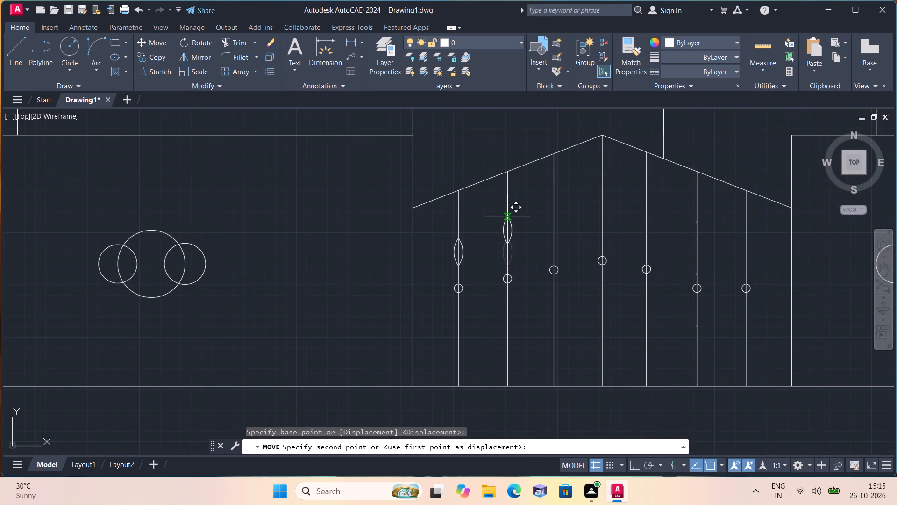
click(507, 216)
Copy the second line's pointed oval by its top point onto the third to seventh inner lines, above their circles, following the gable slope.
scroll(521, 230, up, 2)
click(495, 221)
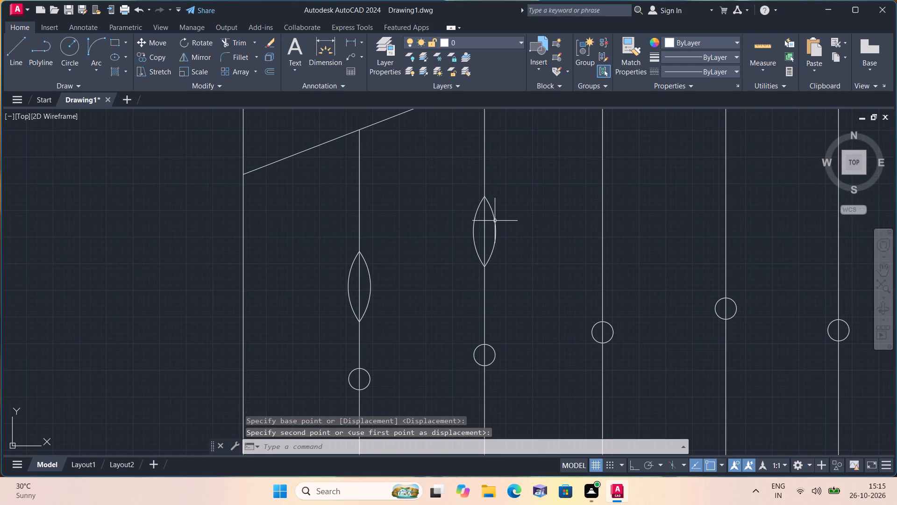
click(473, 220)
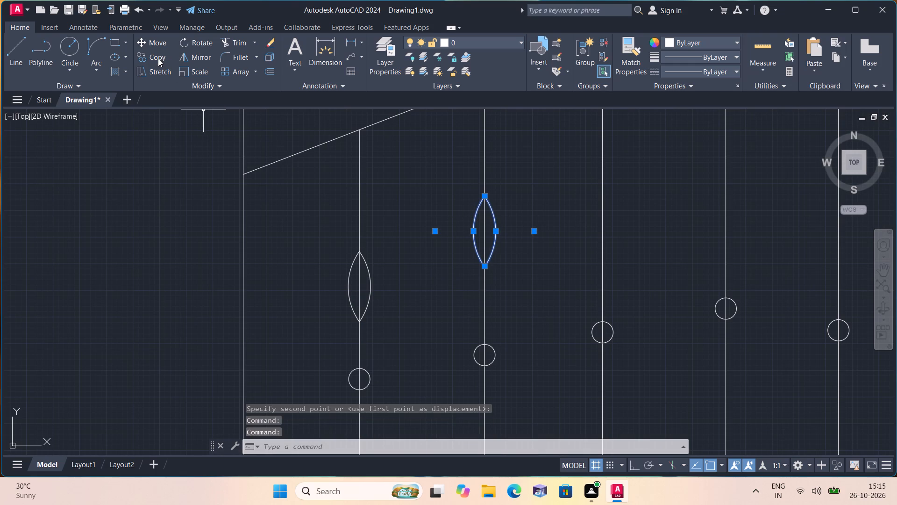
click(157, 58)
click(484, 198)
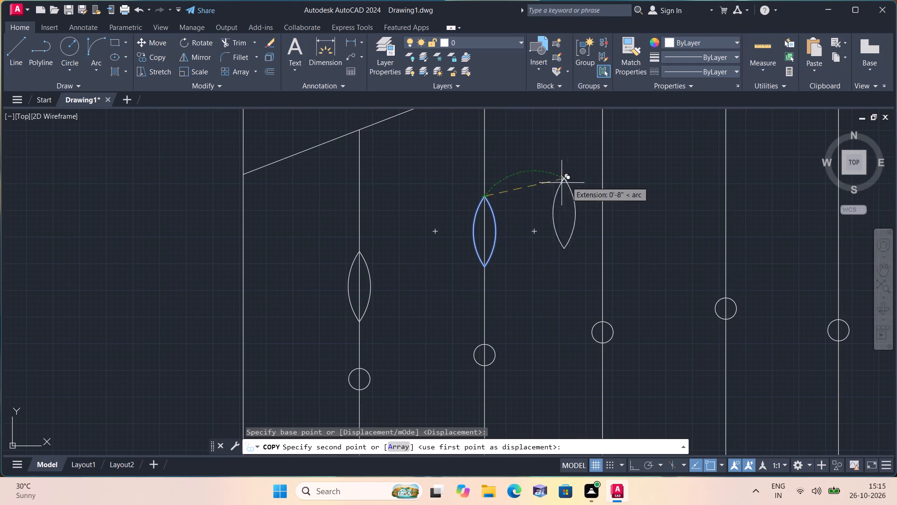
click(603, 167)
middle_drag(651, 165, 548, 197)
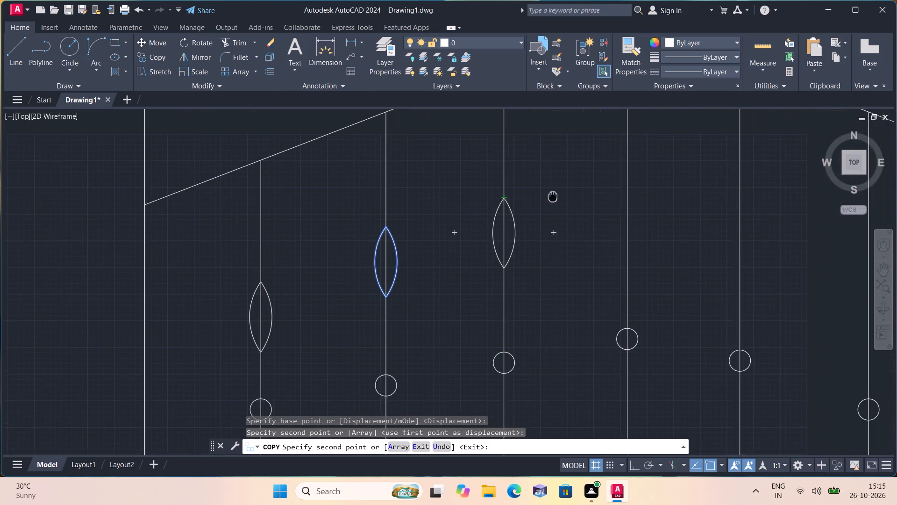
middle_drag(548, 197, 545, 198)
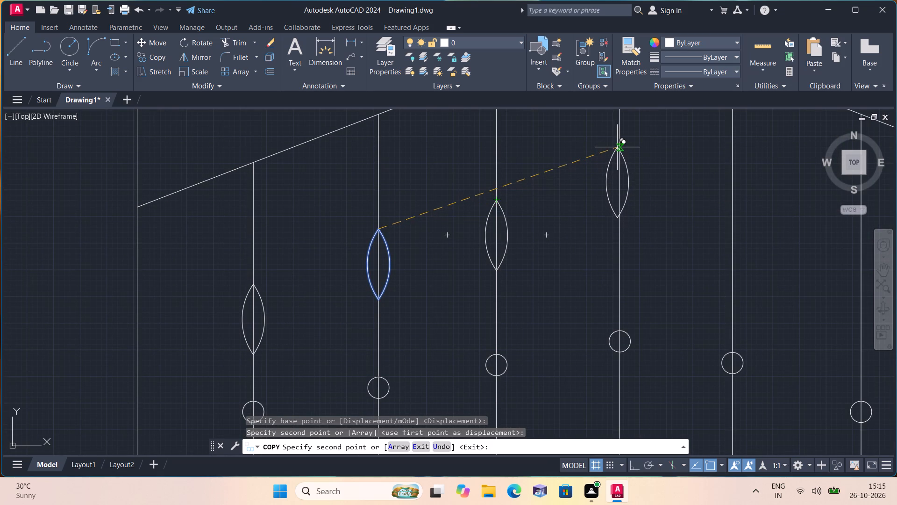
click(619, 145)
scroll(686, 151, down, 1)
middle_drag(686, 151, 587, 213)
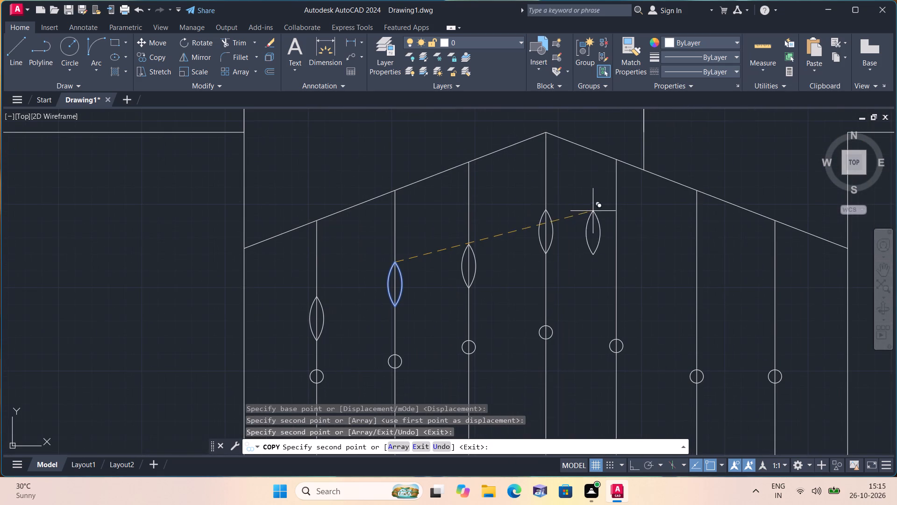
click(617, 227)
middle_drag(696, 270, 641, 230)
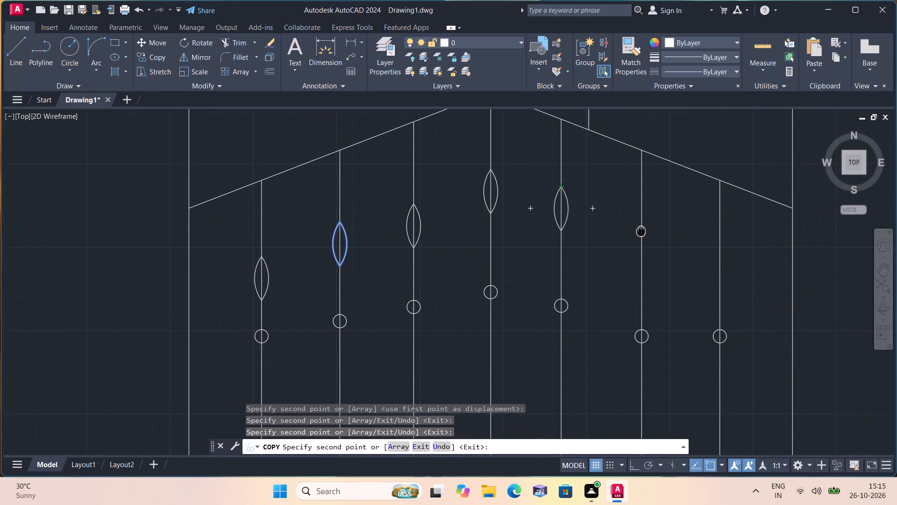
middle_drag(641, 230, 640, 228)
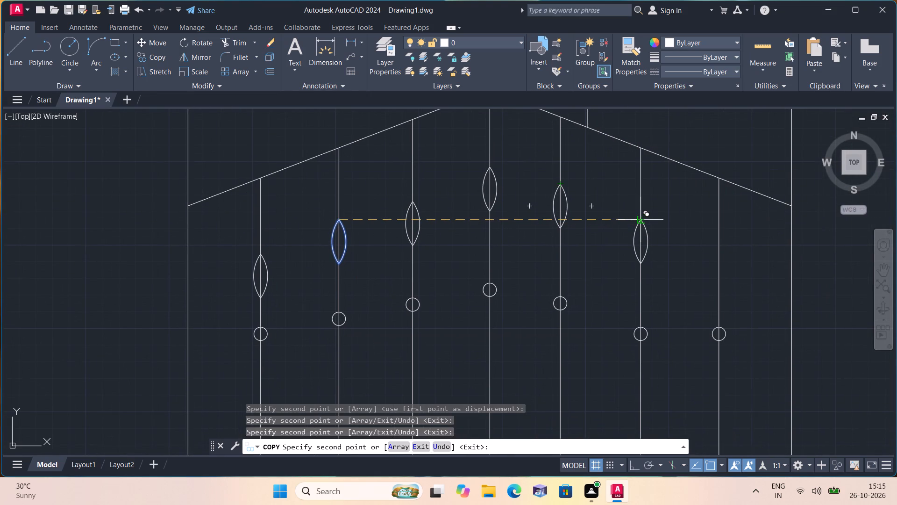
click(640, 223)
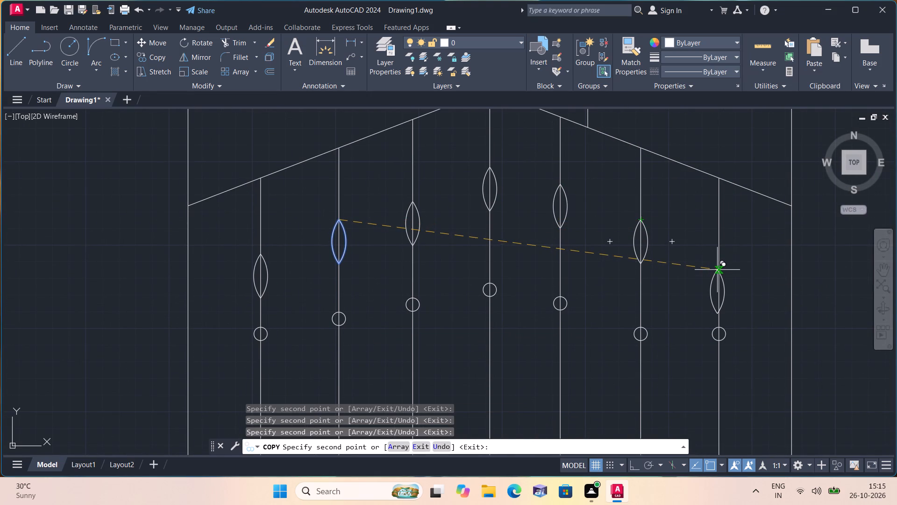
click(717, 267)
Place further copies of the pointed oval below the small circles on the first four inner vertical lines, roughly level with each other.
scroll(705, 241, down, 3)
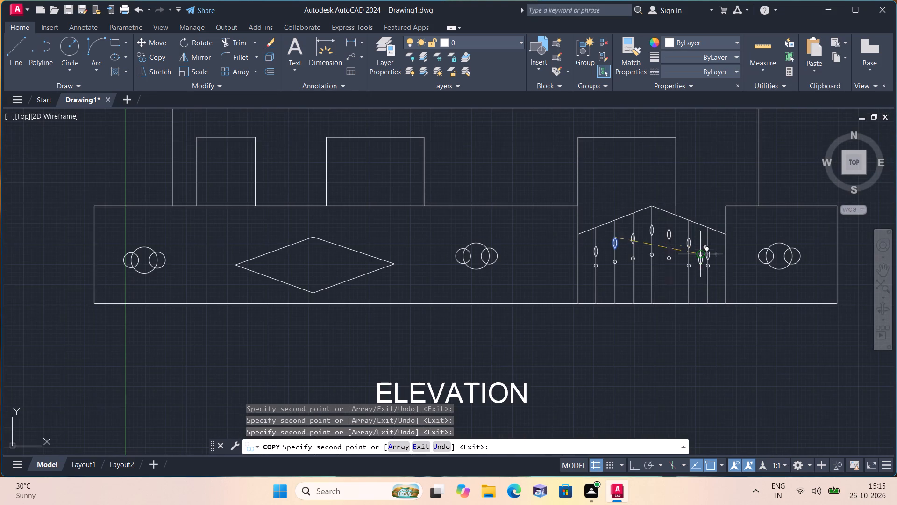
scroll(613, 287, up, 3)
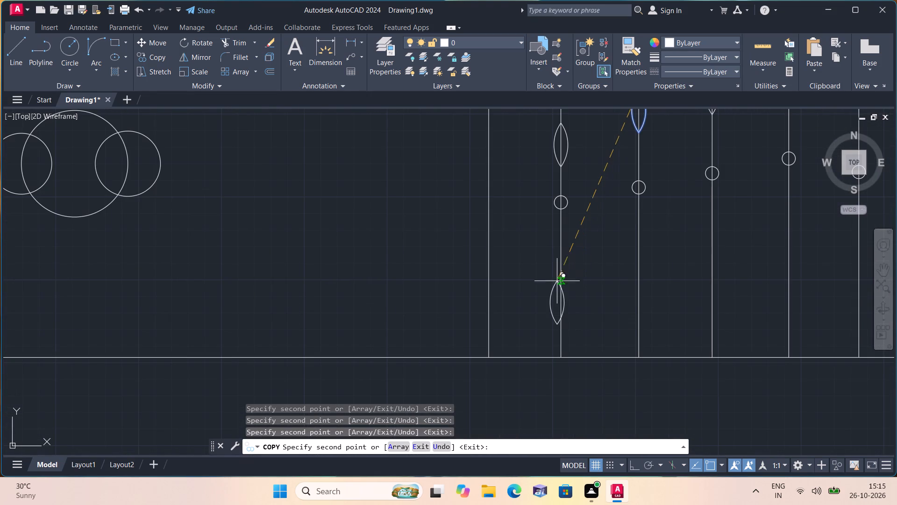
click(561, 266)
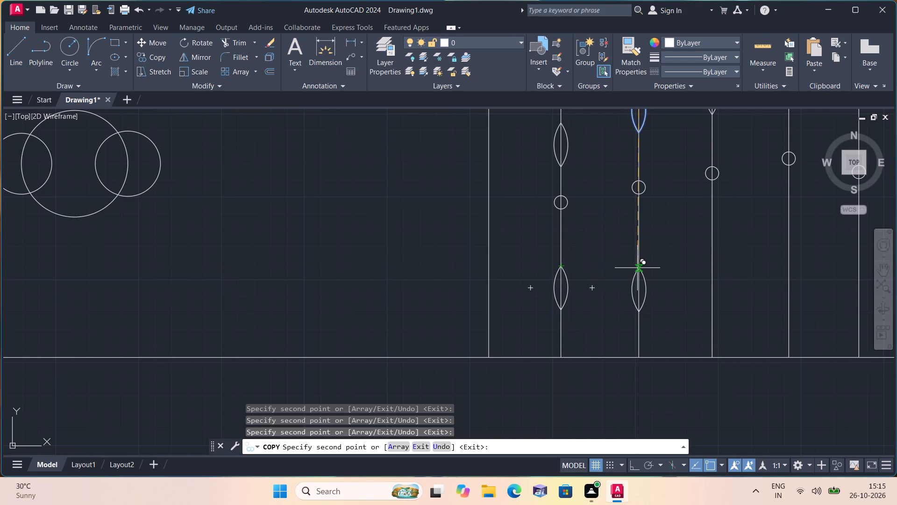
click(637, 266)
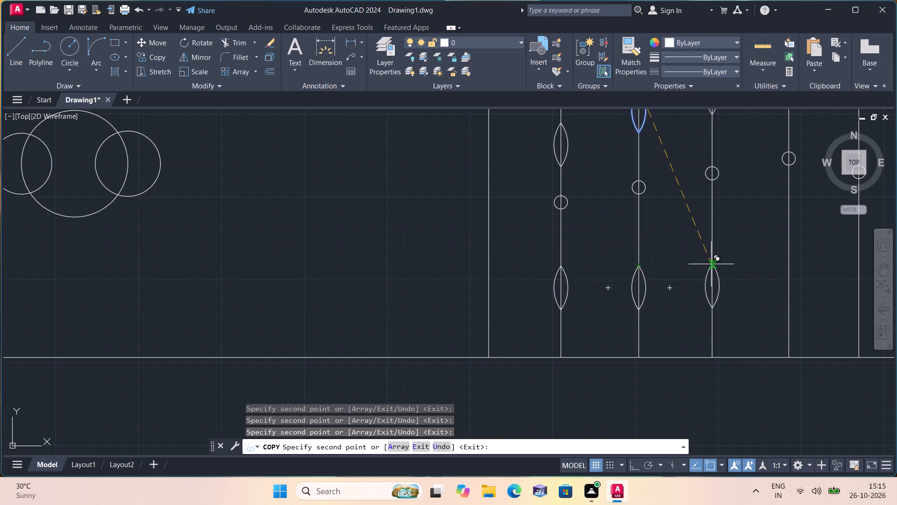
key(F8)
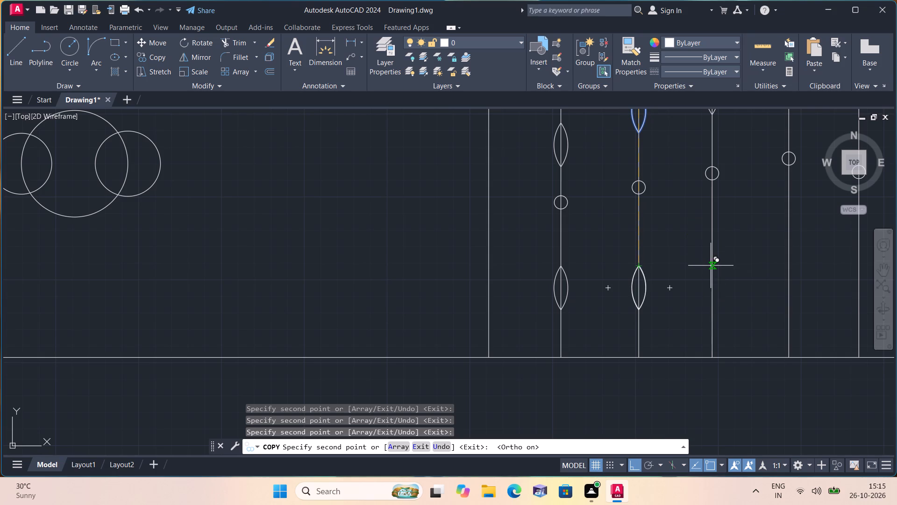
click(709, 267)
middle_drag(721, 264, 715, 264)
scroll(720, 264, down, 1)
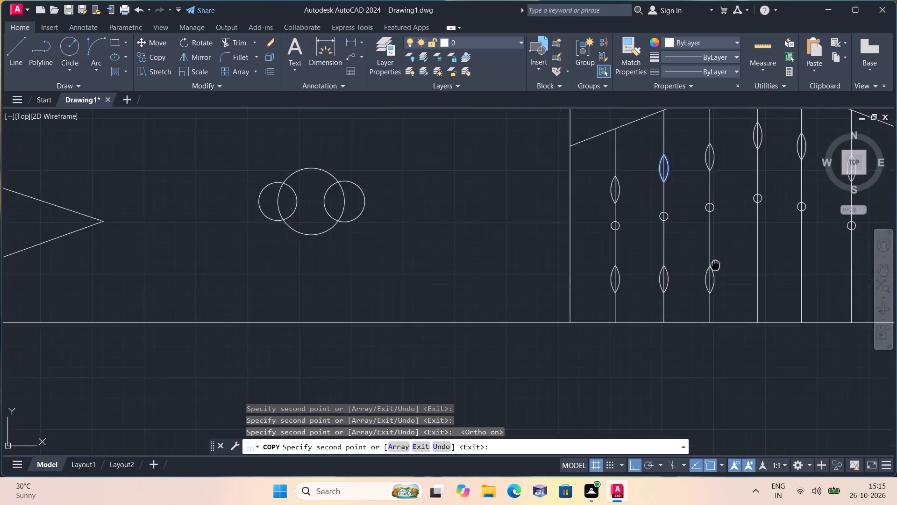
middle_drag(715, 264, 556, 280)
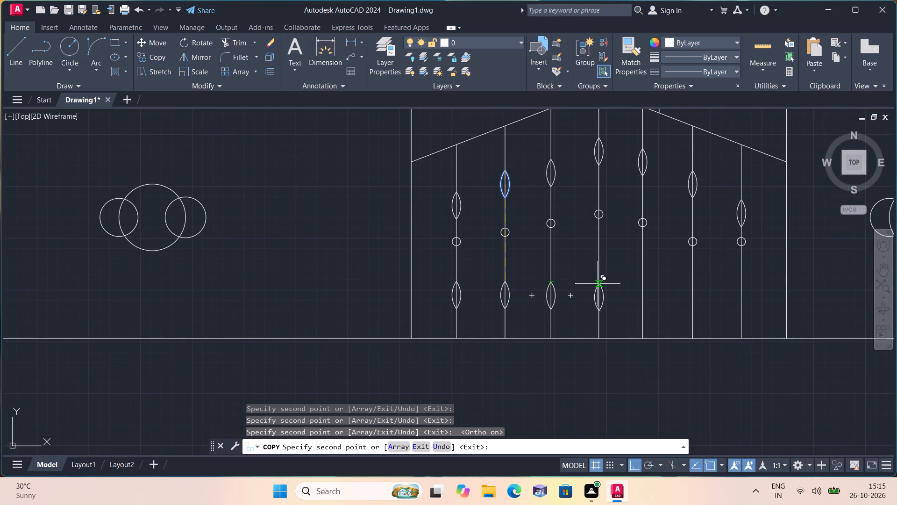
scroll(594, 281, up, 3)
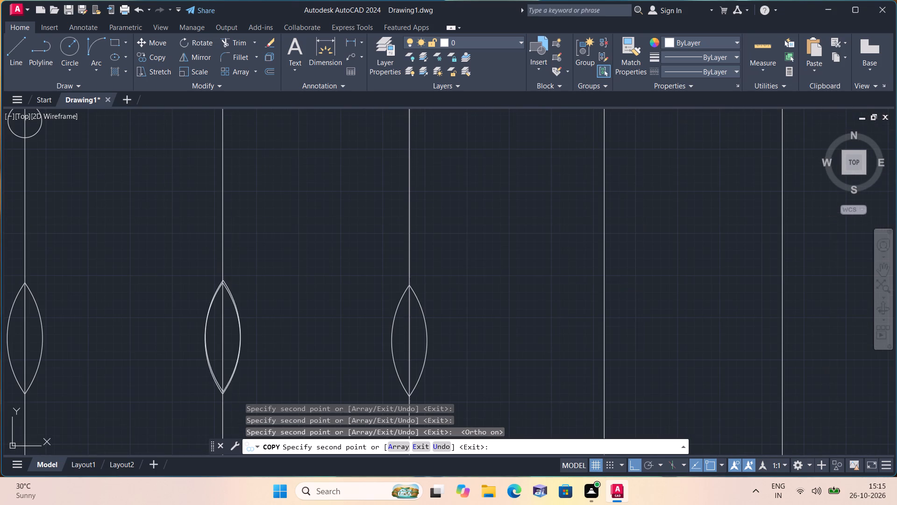
click(602, 277)
scroll(617, 275, down, 2)
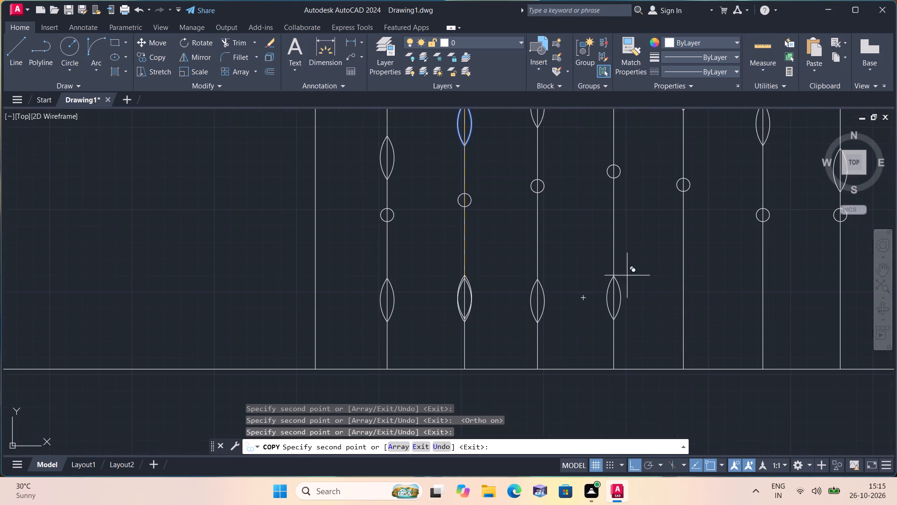
scroll(675, 296, down, 1)
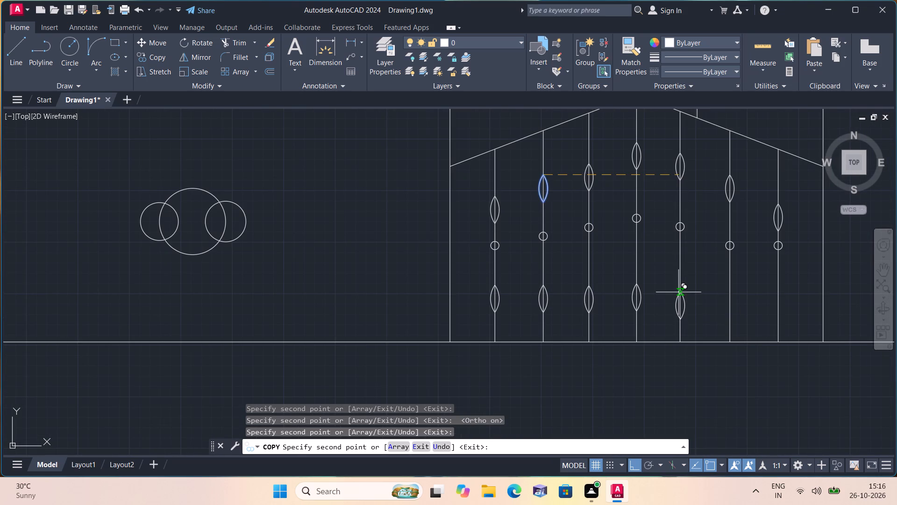
key(Escape)
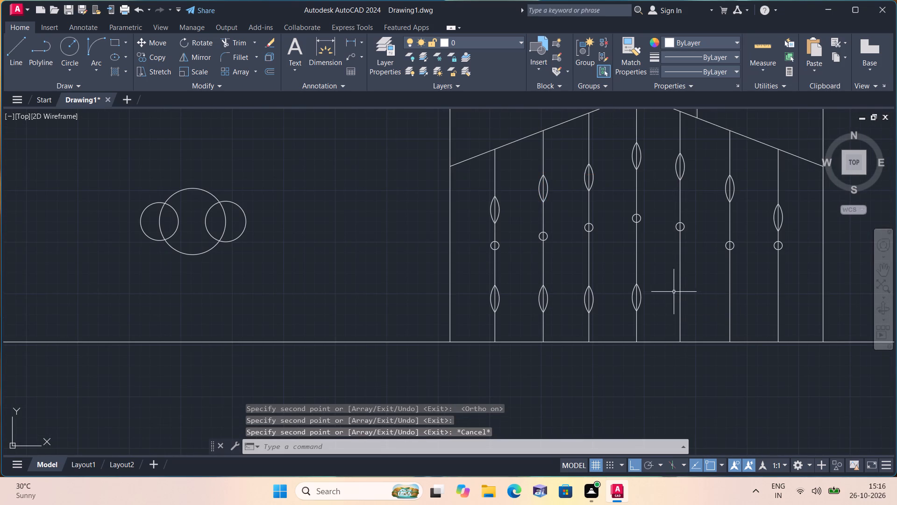
Copy the second inner line's lower pointed oval by its top point onto the fifth, sixth and seventh inner lines, level with the original.
scroll(630, 298, up, 1)
scroll(568, 307, up, 1)
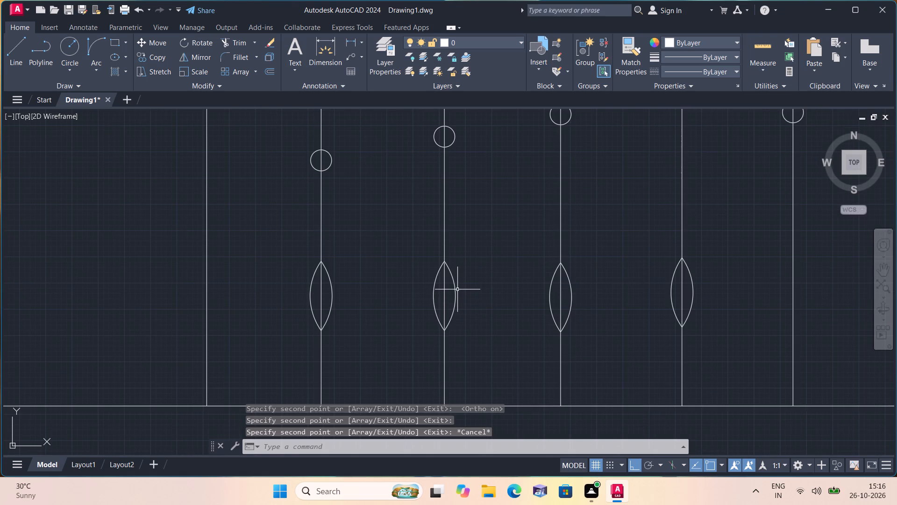
click(457, 289)
drag(457, 289, 451, 286)
click(455, 284)
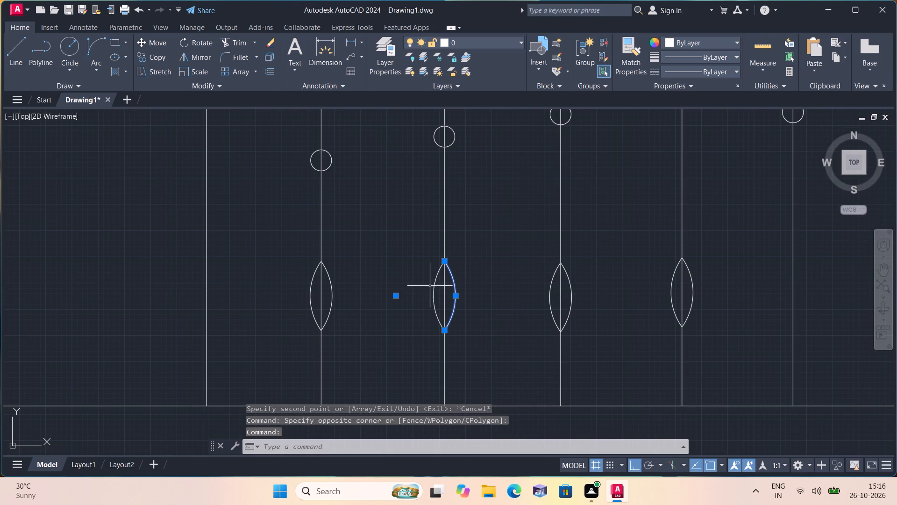
click(432, 287)
click(435, 288)
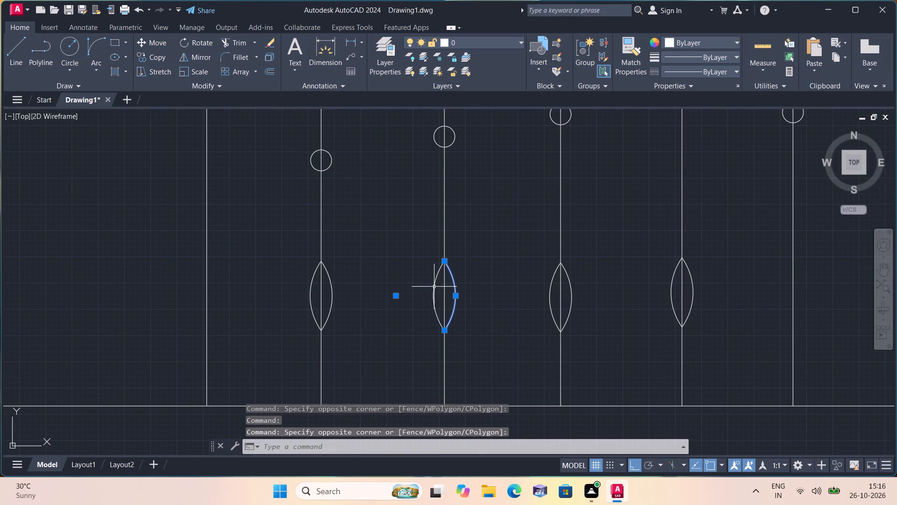
click(432, 284)
click(434, 286)
click(434, 286)
click(434, 286)
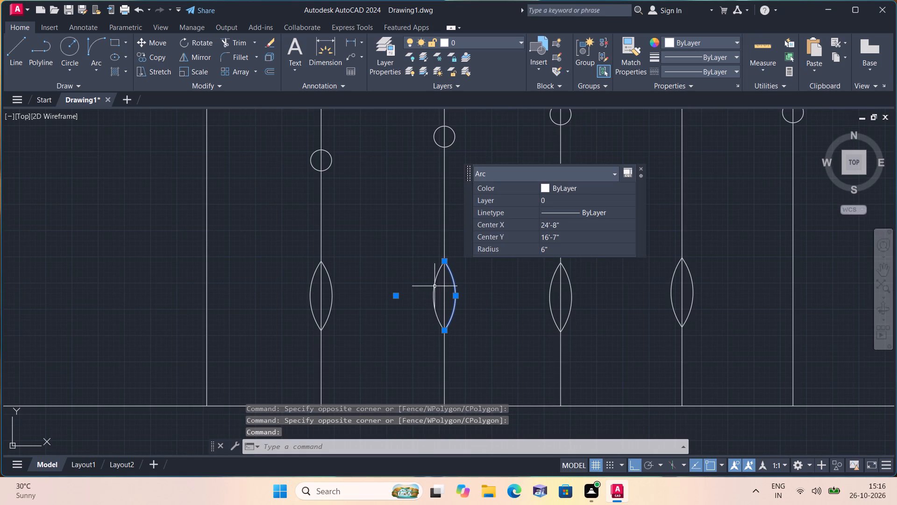
click(640, 167)
click(153, 54)
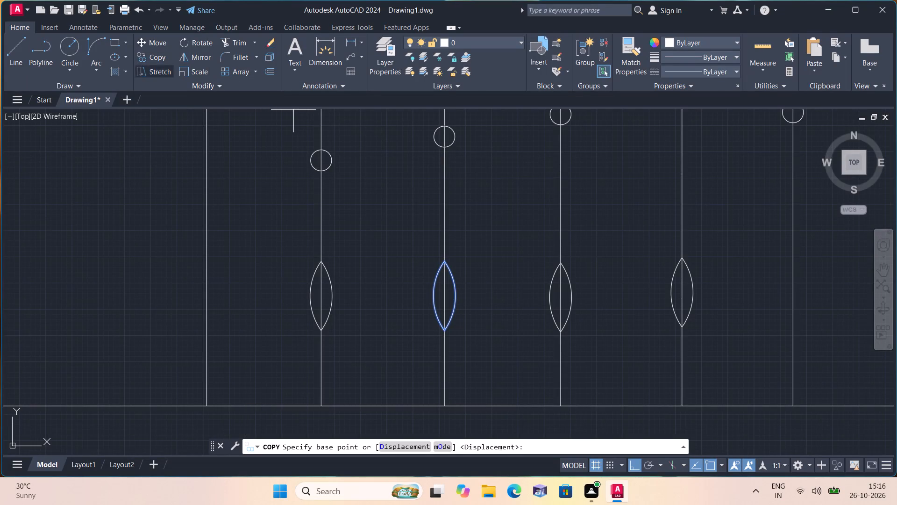
click(441, 260)
scroll(611, 252, down, 1)
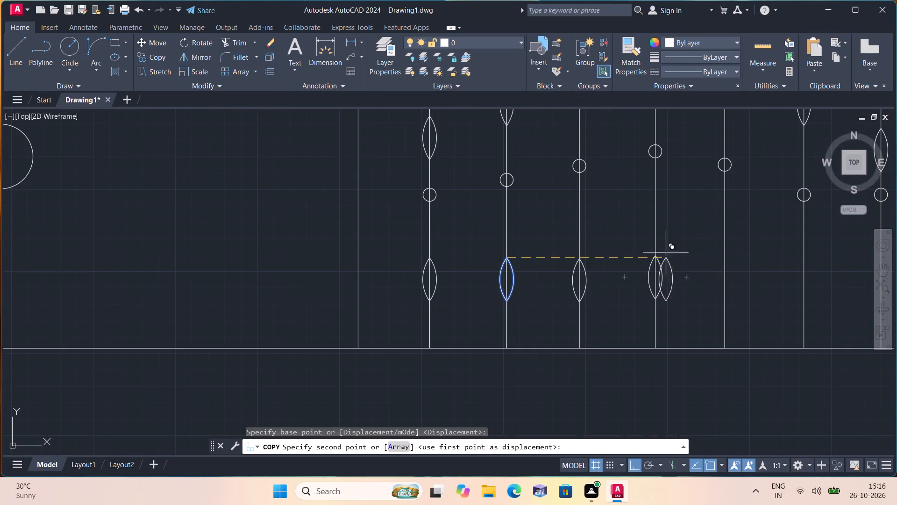
middle_drag(695, 251, 594, 250)
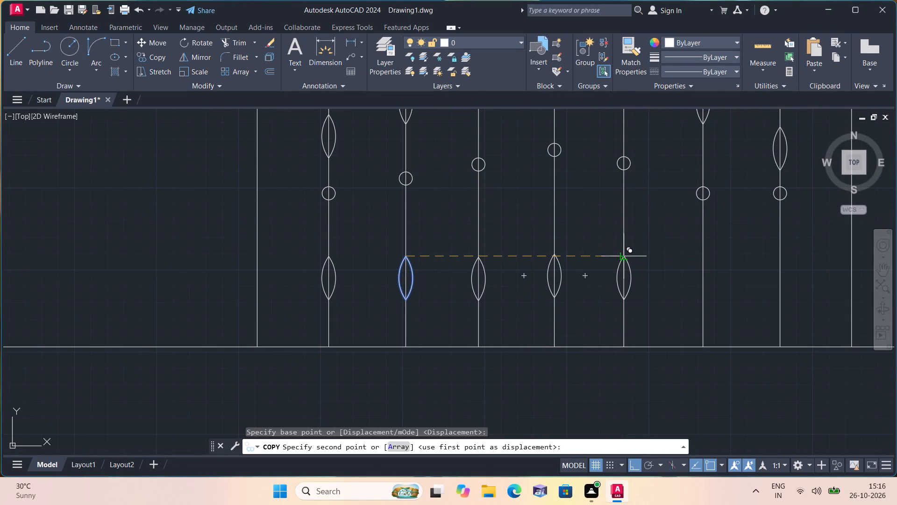
click(626, 255)
click(702, 256)
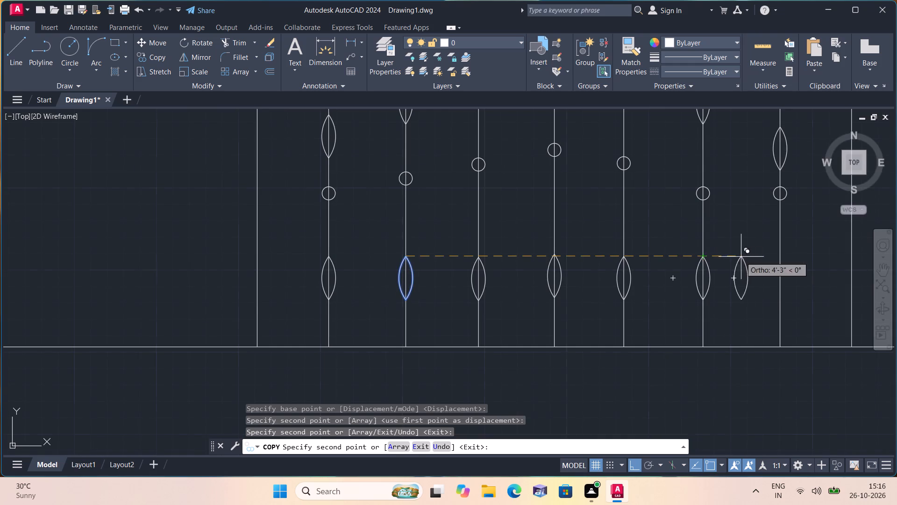
click(782, 259)
middle_drag(765, 254, 641, 260)
scroll(720, 256, down, 1)
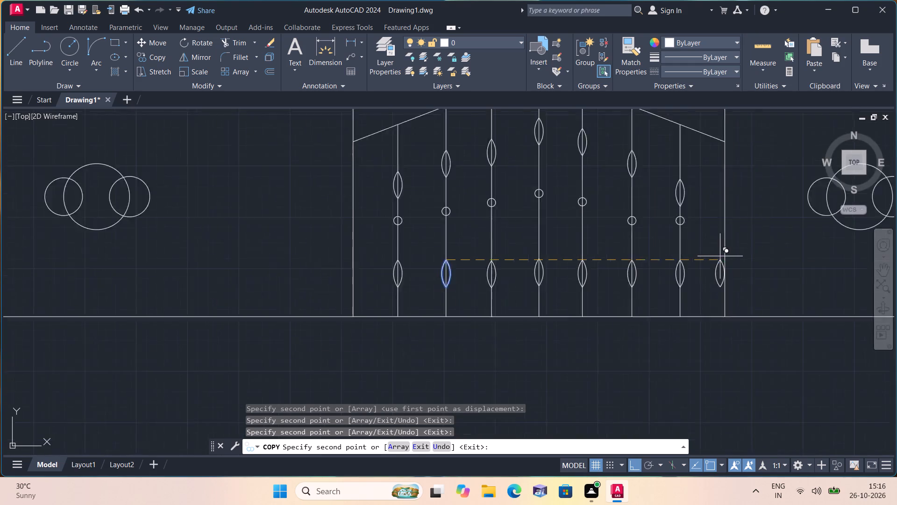
scroll(719, 256, down, 1)
key(Escape)
Examine the gate's circles and both rows of pointed ovals within the front elevation.
scroll(642, 241, down, 2)
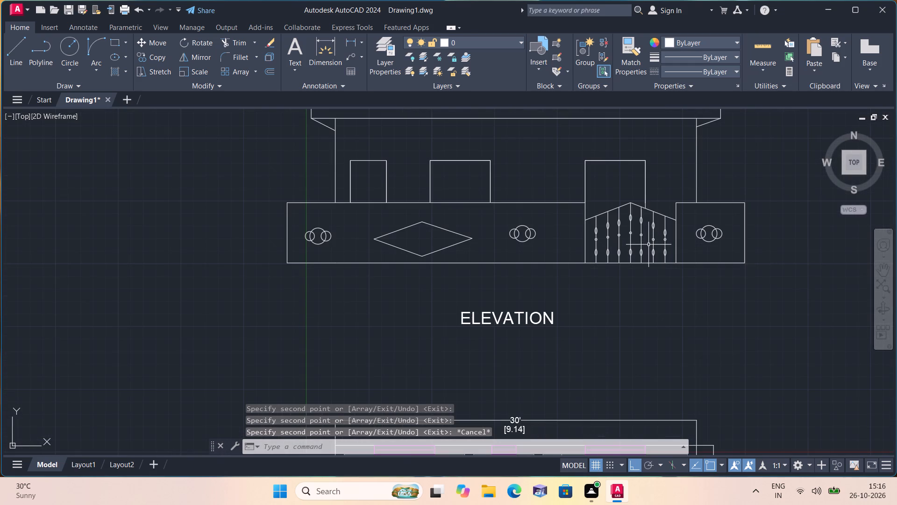
scroll(634, 228, up, 1)
scroll(618, 232, down, 1)
middle_drag(617, 232, 594, 263)
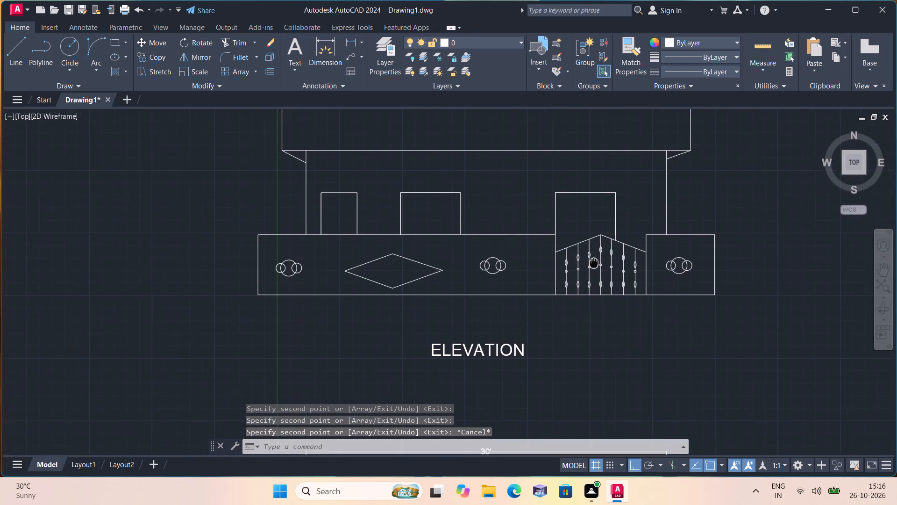
middle_drag(594, 263, 595, 264)
scroll(575, 253, up, 3)
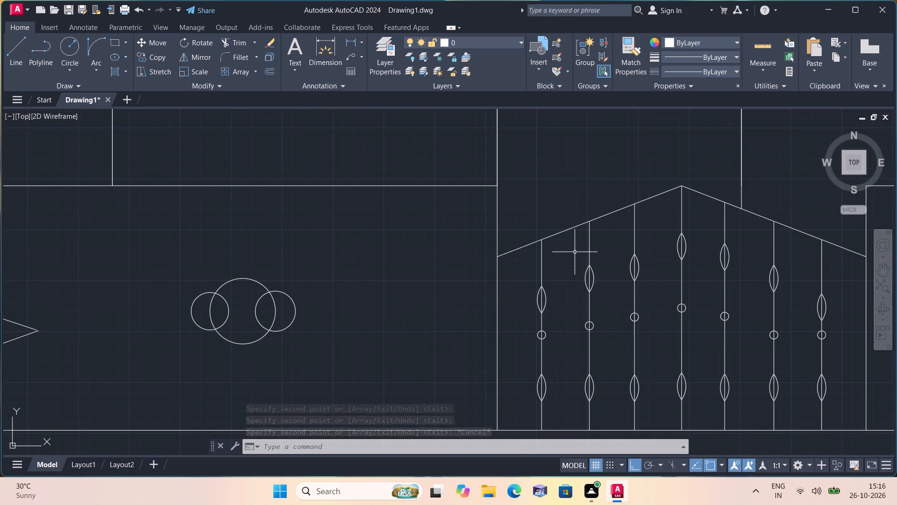
scroll(560, 237, up, 1)
scroll(551, 238, down, 1)
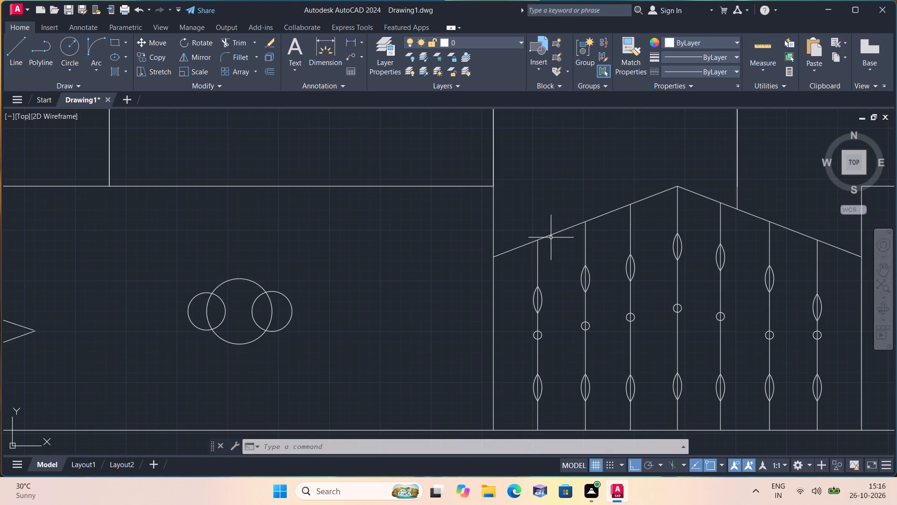
scroll(551, 237, down, 1)
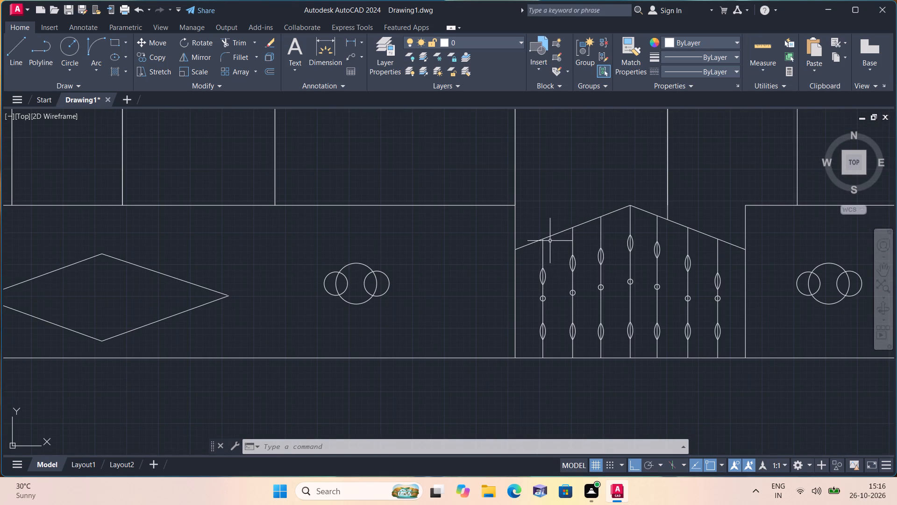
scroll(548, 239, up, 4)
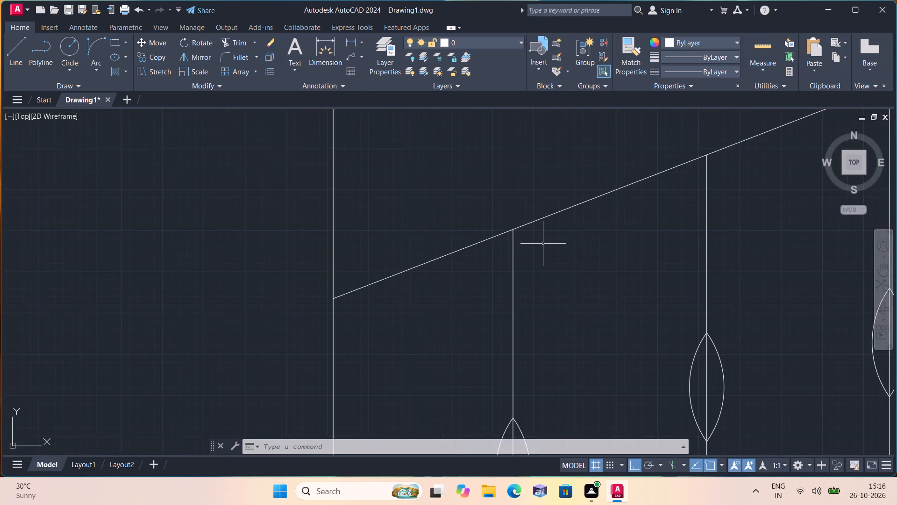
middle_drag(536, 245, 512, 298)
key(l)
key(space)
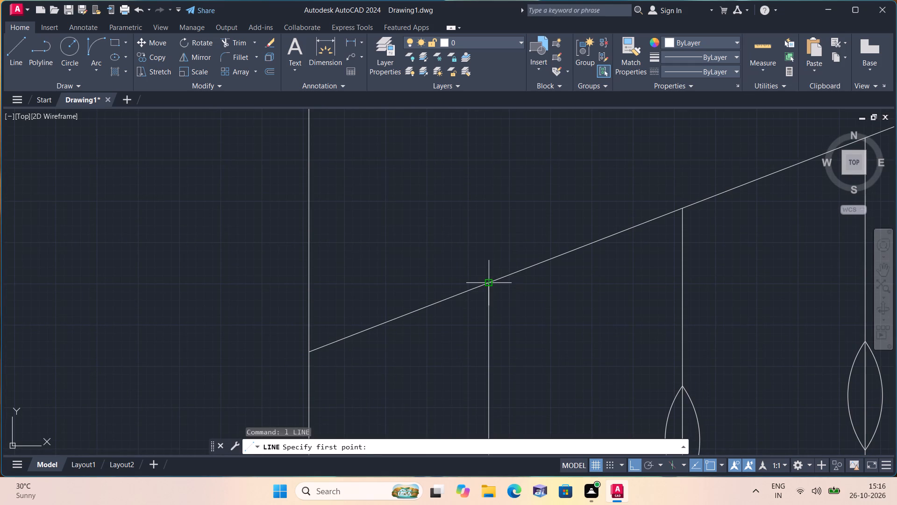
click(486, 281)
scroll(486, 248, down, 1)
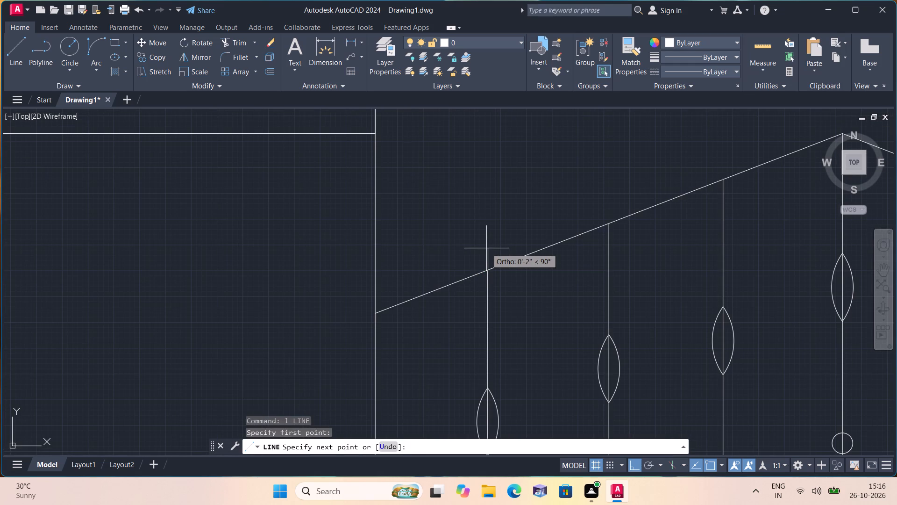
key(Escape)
Examine the front elevation's boundary wall, including the gate, the three-circle ornaments and the diamond.
scroll(494, 254, down, 4)
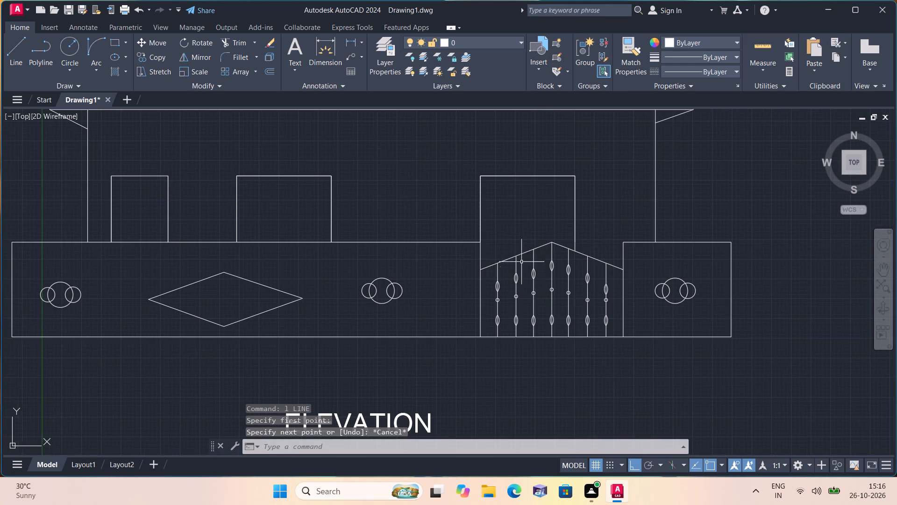
scroll(545, 276, down, 1)
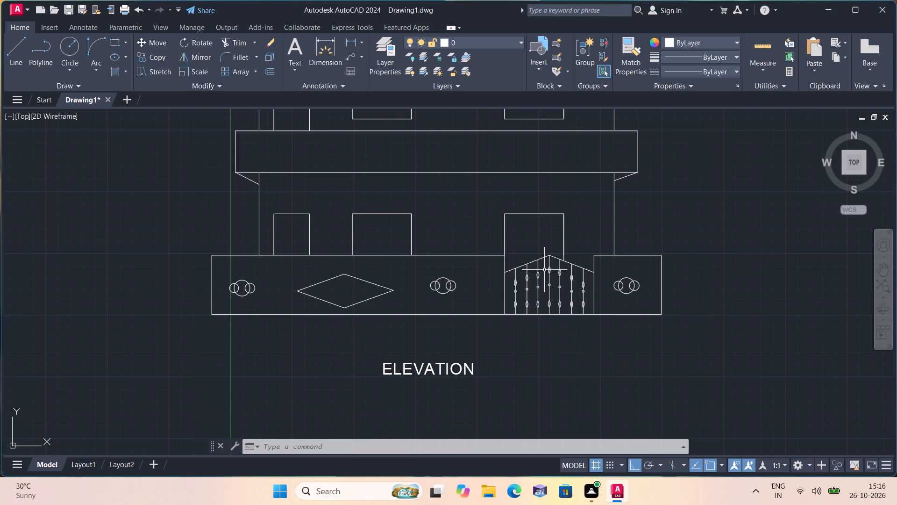
scroll(514, 273, up, 1)
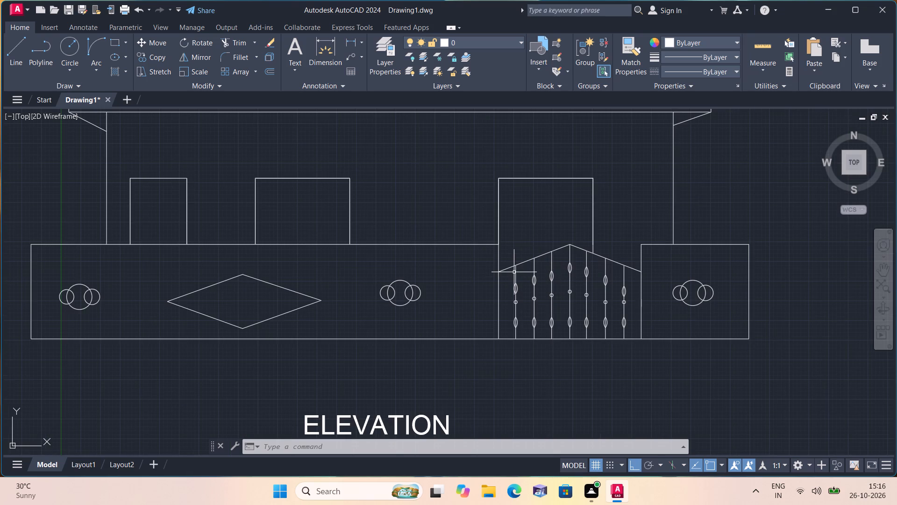
scroll(531, 275, down, 1)
middle_drag(553, 289, 476, 274)
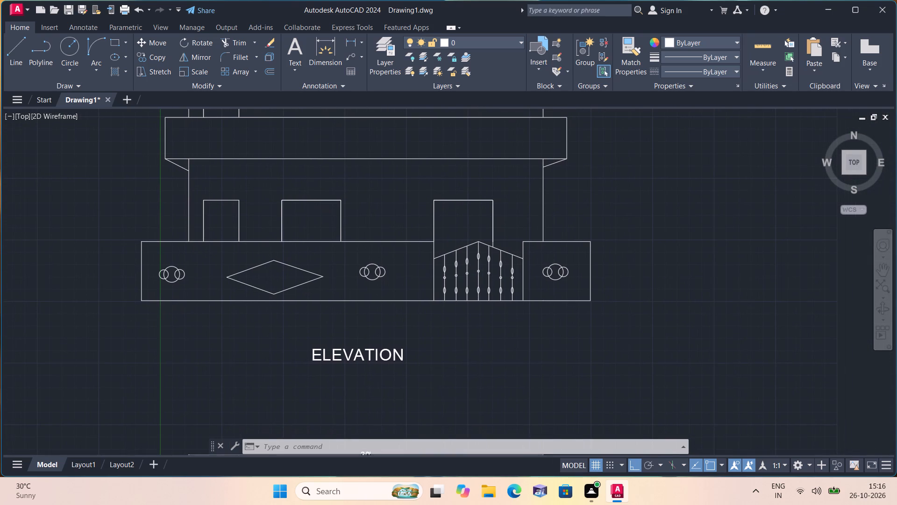
scroll(356, 291, down, 1)
middle_drag(356, 293, 355, 295)
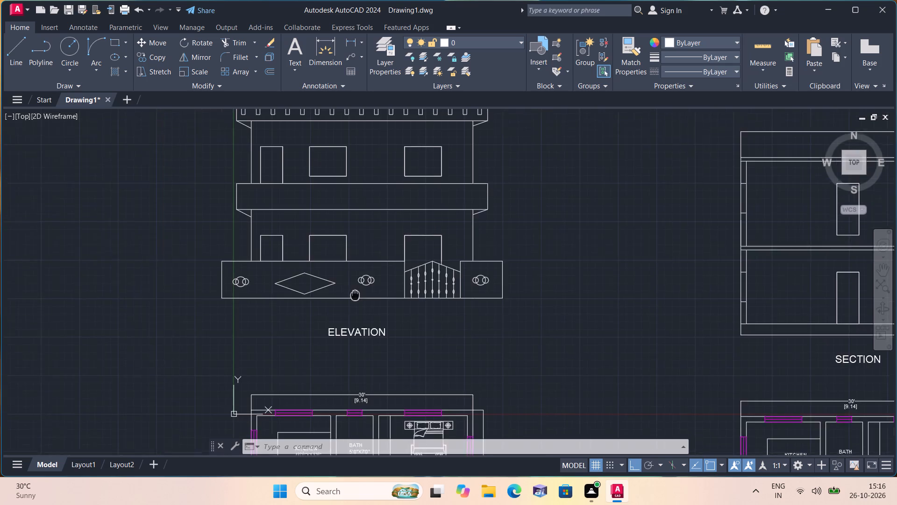
middle_drag(355, 295, 372, 325)
scroll(329, 318, up, 2)
scroll(462, 308, up, 2)
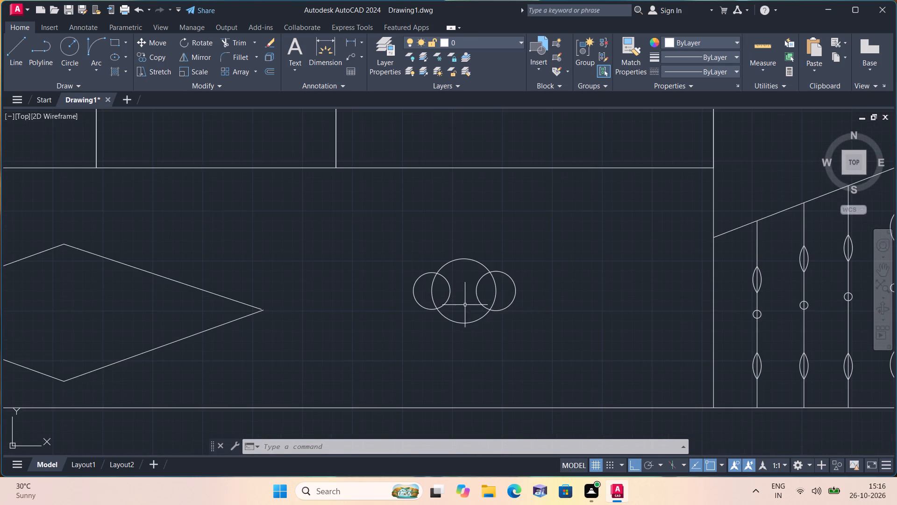
Draw a small circle near the centre of the diamond on the boundary wall.
scroll(477, 304, down, 1)
middle_drag(232, 313, 278, 315)
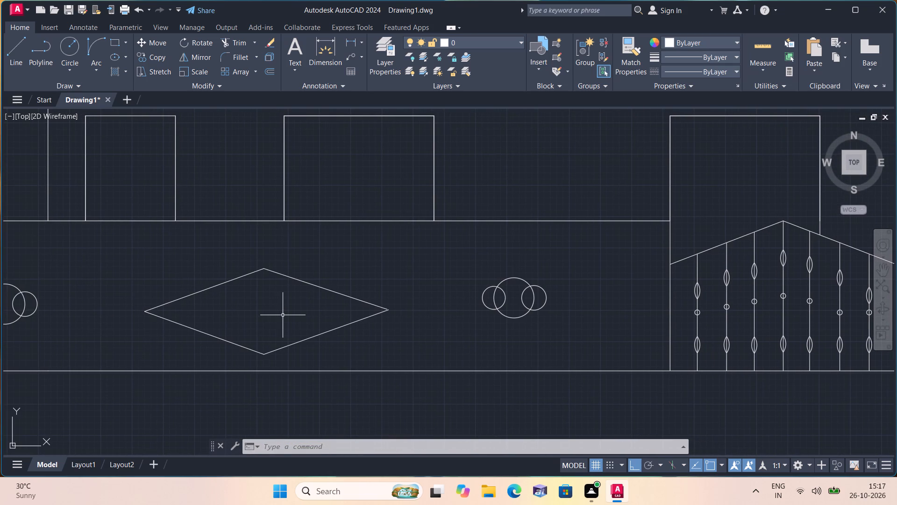
key(c)
key(space)
scroll(257, 317, up, 1)
click(263, 305)
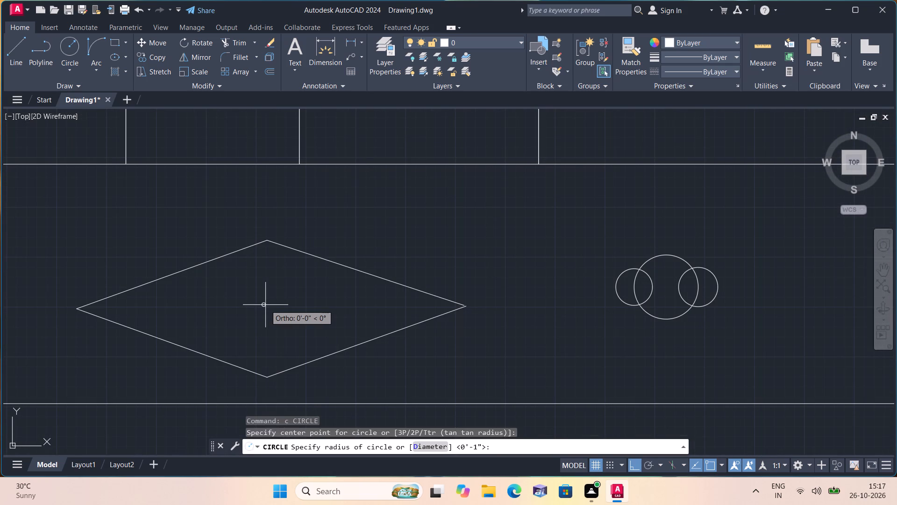
click(266, 307)
key(space)
scroll(266, 307, up, 2)
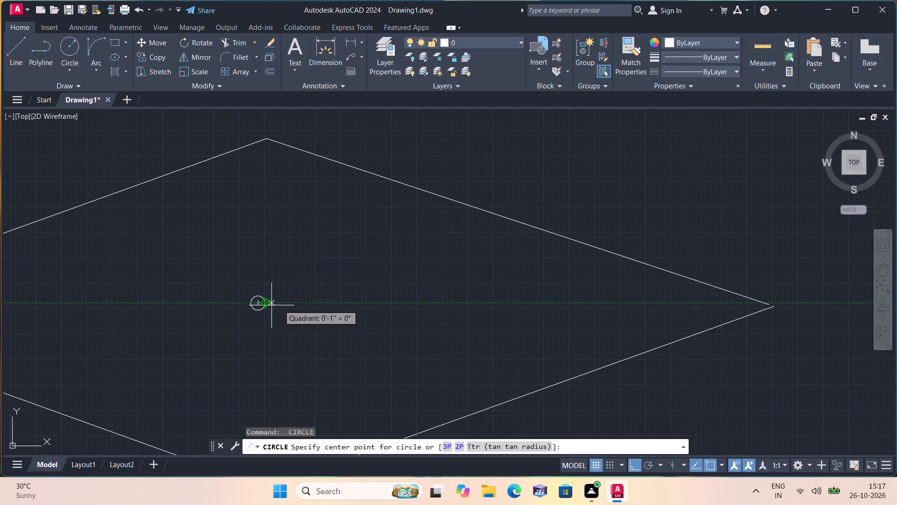
key(Escape)
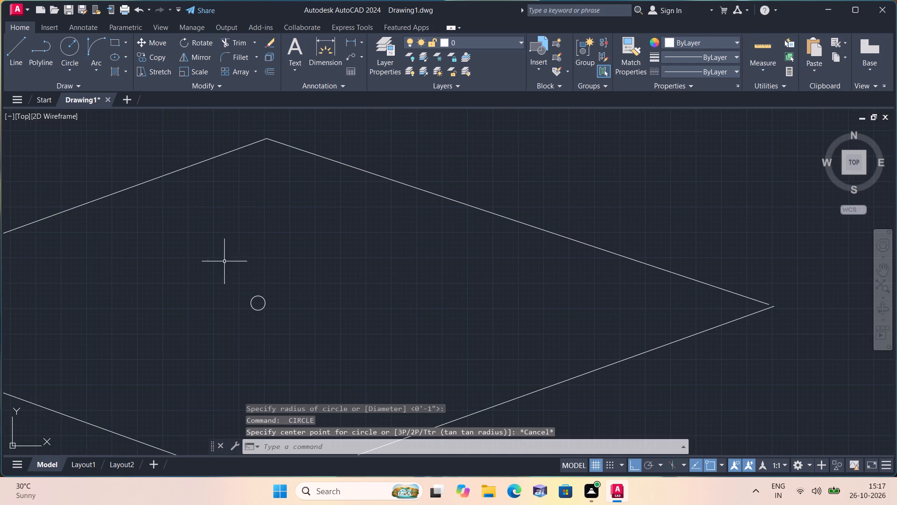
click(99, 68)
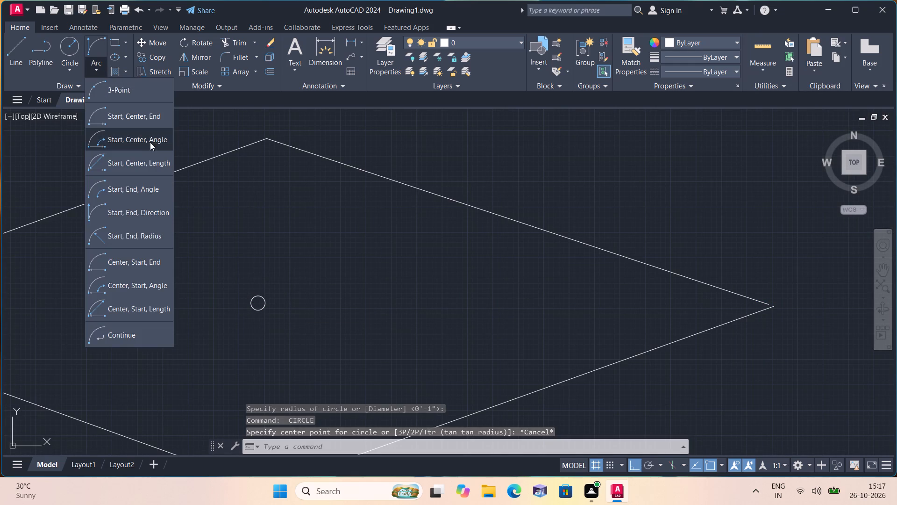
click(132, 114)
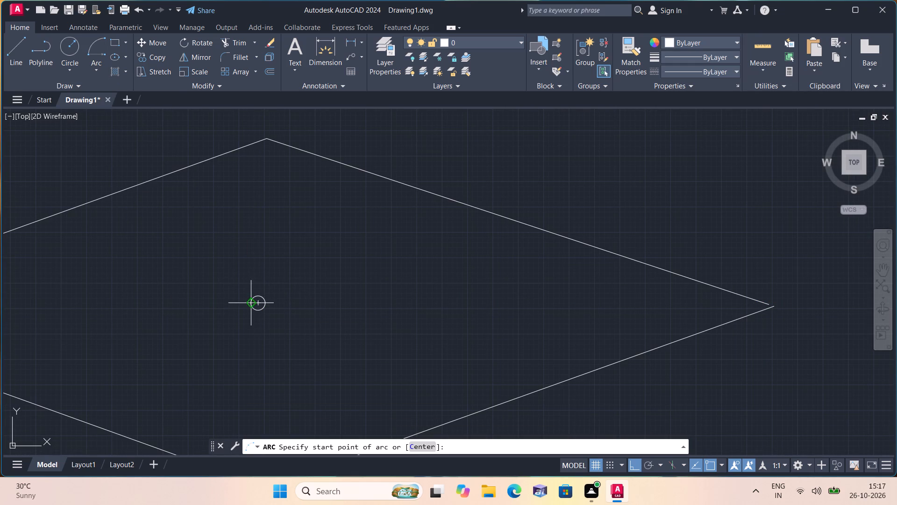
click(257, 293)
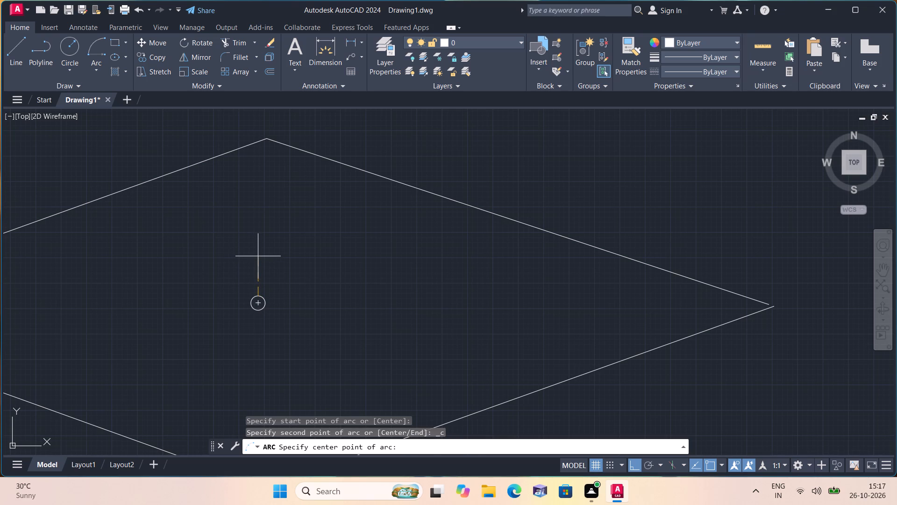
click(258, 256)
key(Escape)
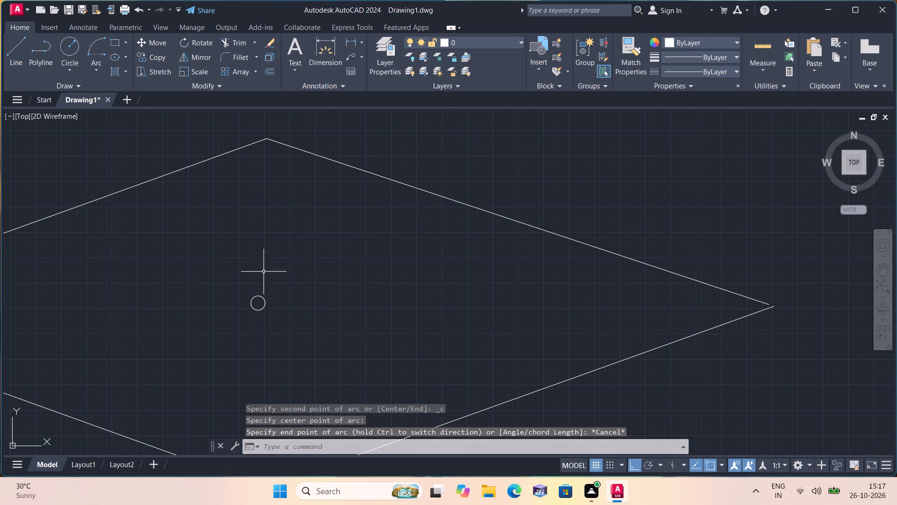
From the centre of the diamond's small circle, draw a short vertical line upward and a shorter horizontal line to its right.
key(l)
key(space)
click(259, 301)
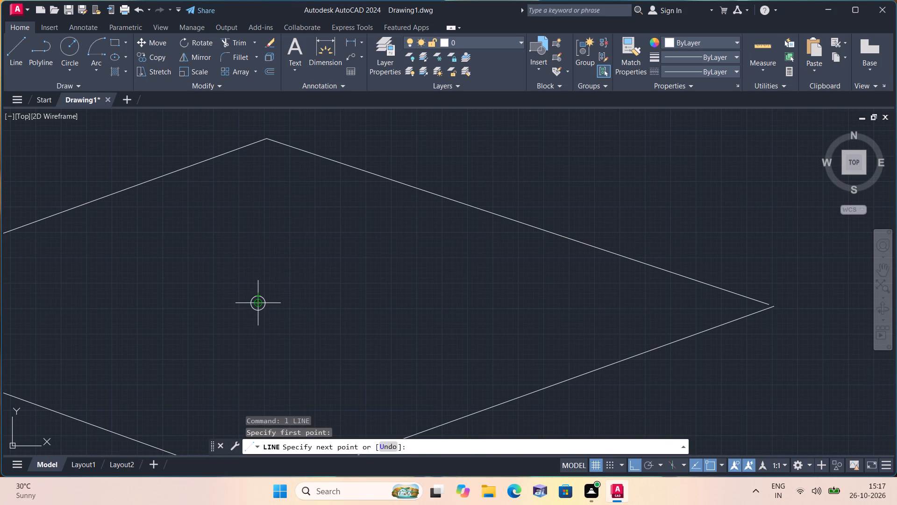
click(263, 258)
key(space)
scroll(260, 315, up, 1)
key(space)
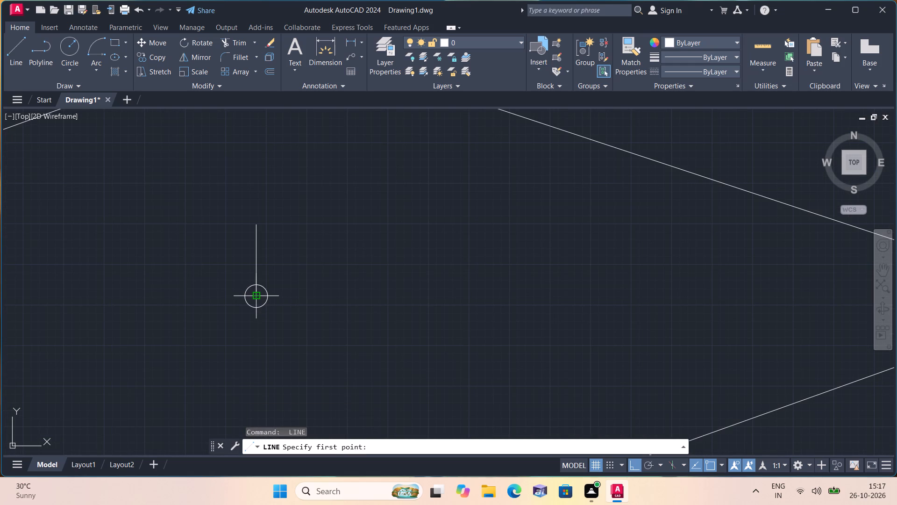
click(256, 295)
click(314, 296)
key(space)
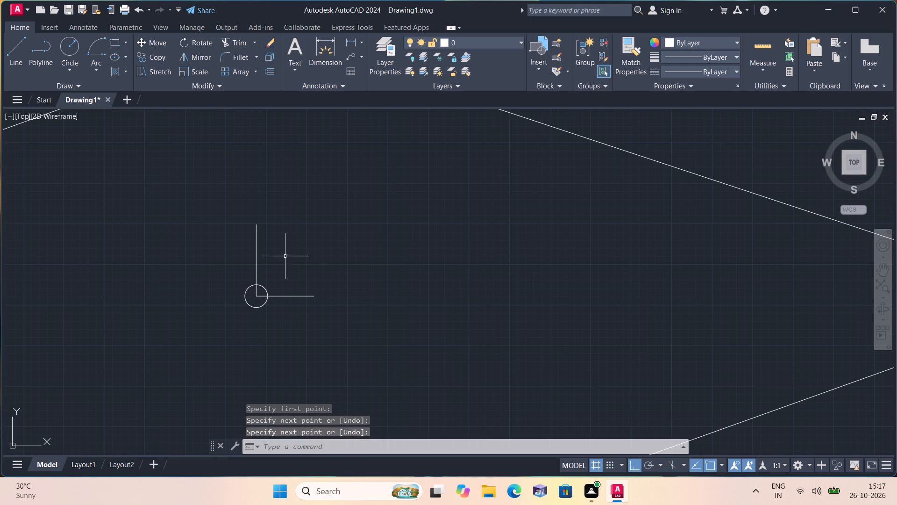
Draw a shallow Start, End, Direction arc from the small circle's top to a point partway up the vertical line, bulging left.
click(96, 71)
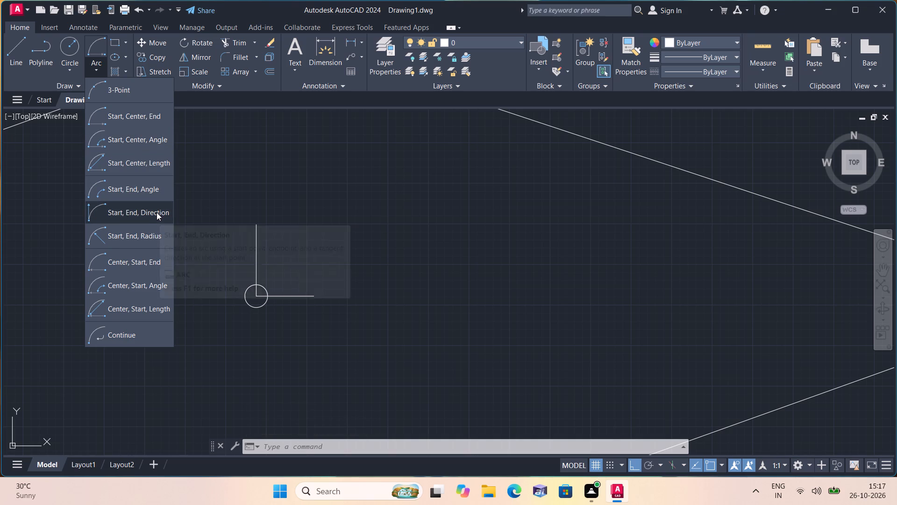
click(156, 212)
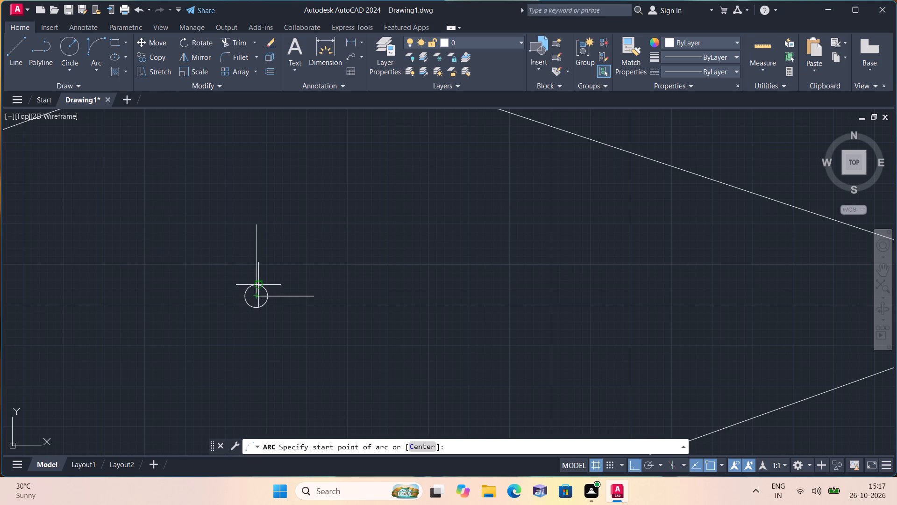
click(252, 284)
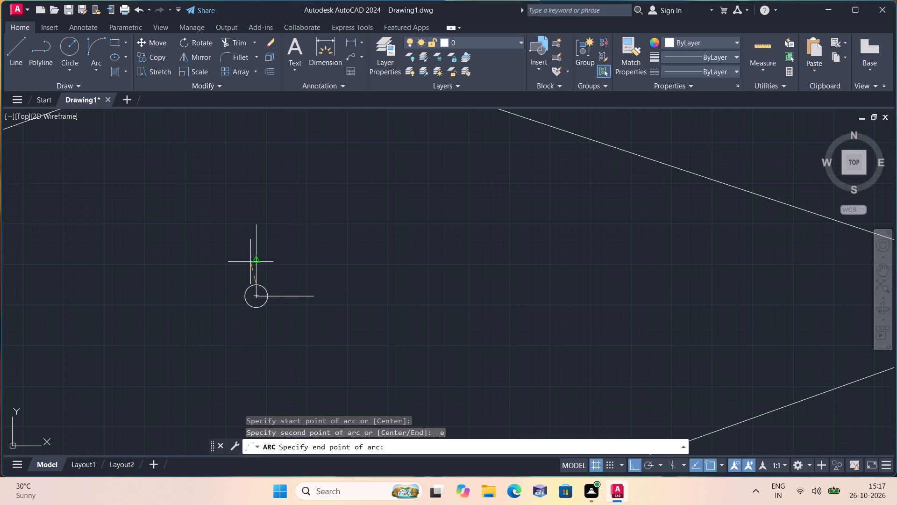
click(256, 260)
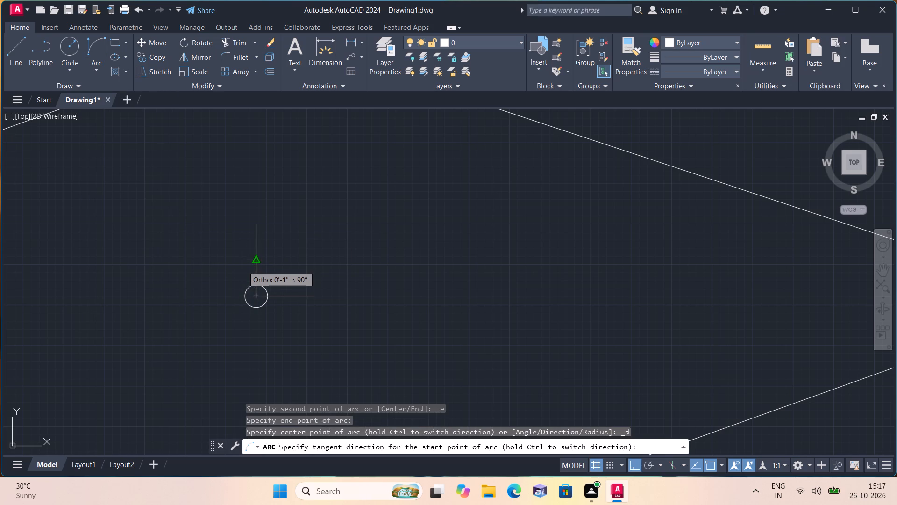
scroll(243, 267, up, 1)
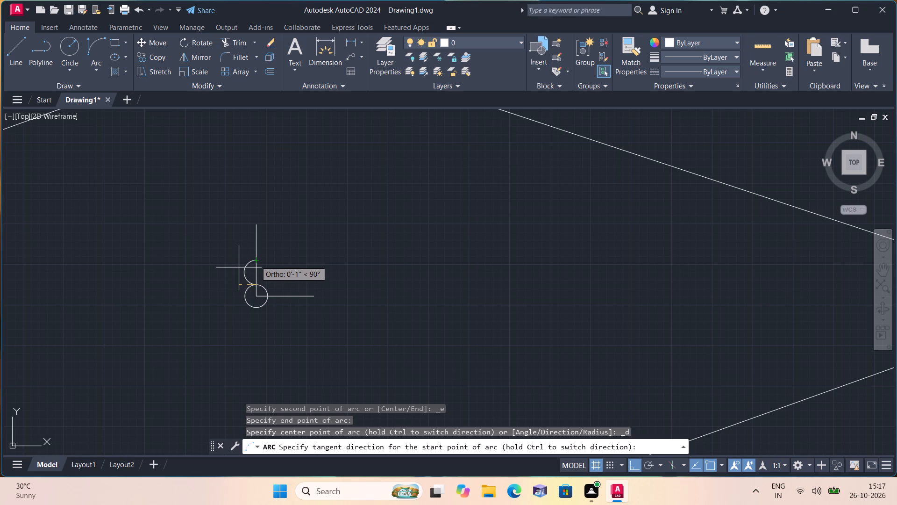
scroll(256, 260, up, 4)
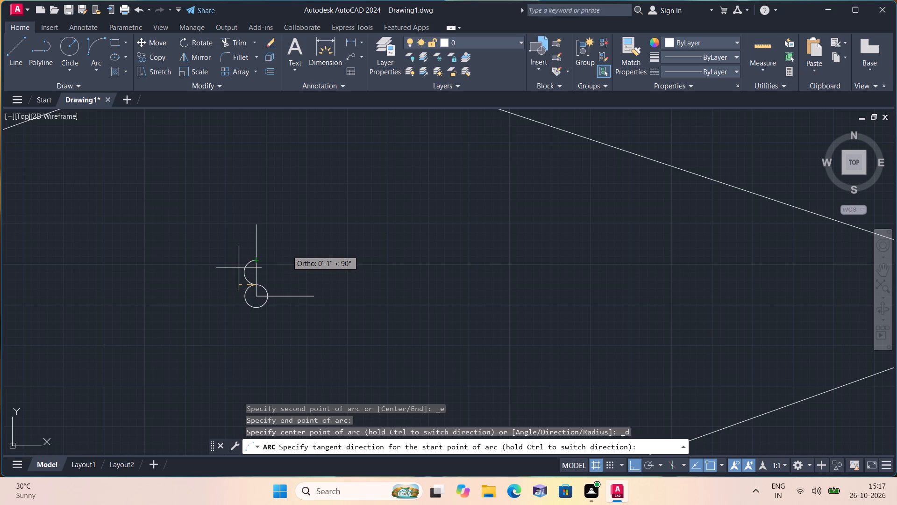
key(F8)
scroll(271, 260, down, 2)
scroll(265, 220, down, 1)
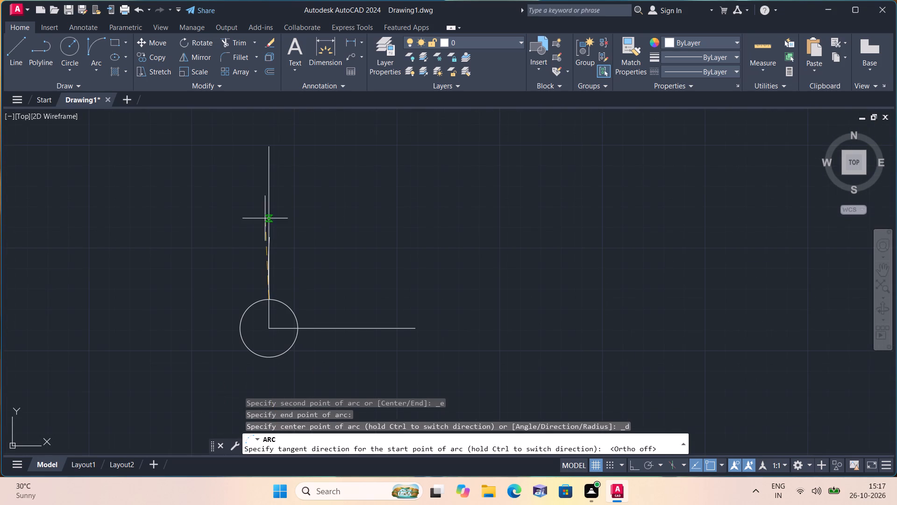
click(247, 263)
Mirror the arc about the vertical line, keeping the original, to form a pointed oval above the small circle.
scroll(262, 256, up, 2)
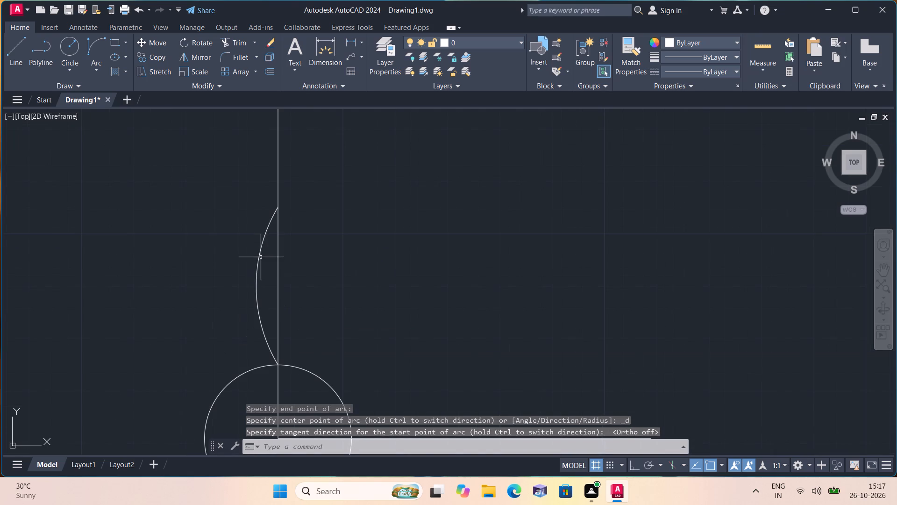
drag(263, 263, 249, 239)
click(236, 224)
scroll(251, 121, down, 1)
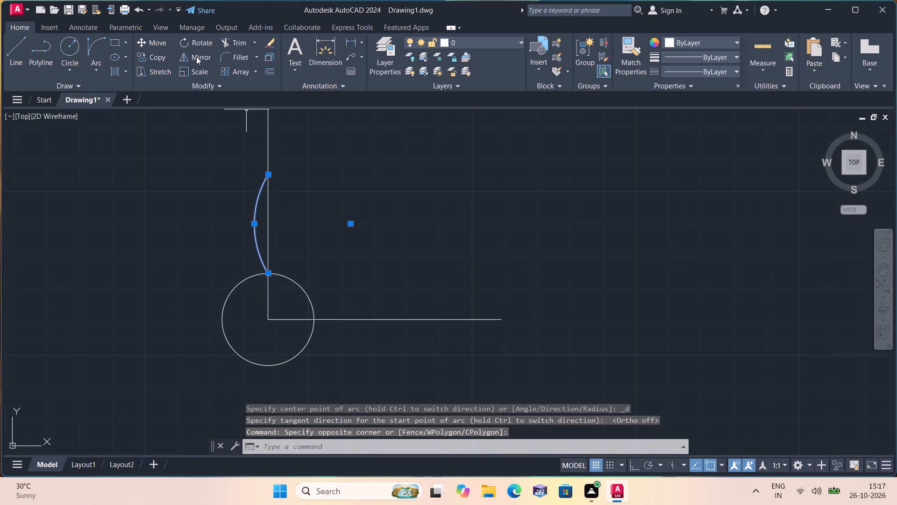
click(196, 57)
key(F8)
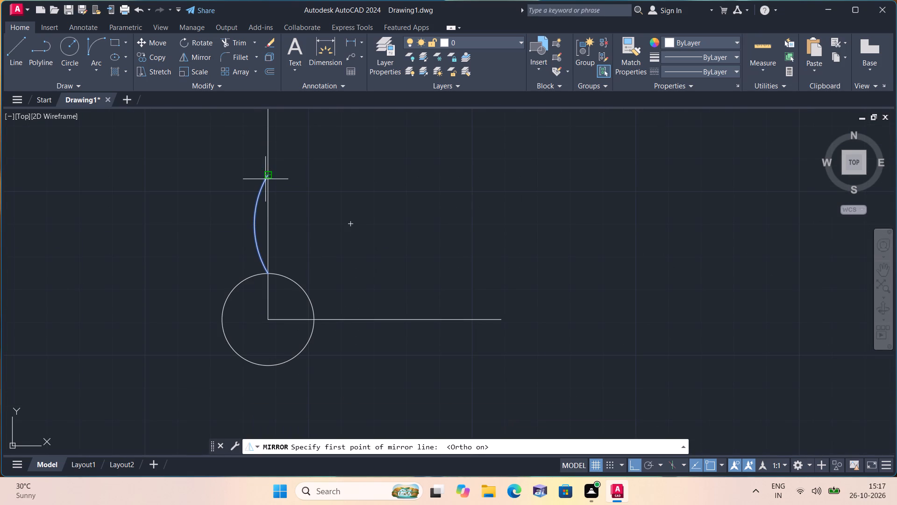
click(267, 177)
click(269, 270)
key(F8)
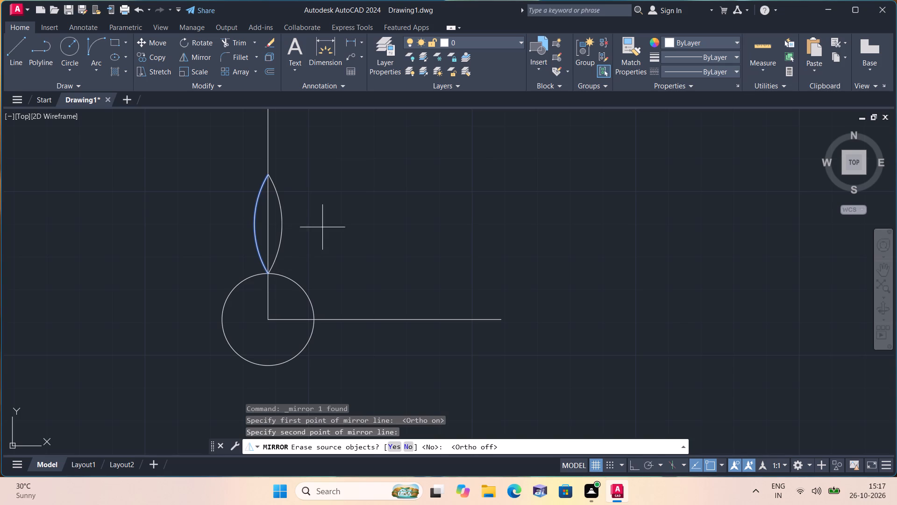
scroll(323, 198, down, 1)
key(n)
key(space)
Delete the vertical and horizontal construction lines that start at the small circle's centre.
drag(313, 152, 280, 140)
click(259, 141)
click(354, 281)
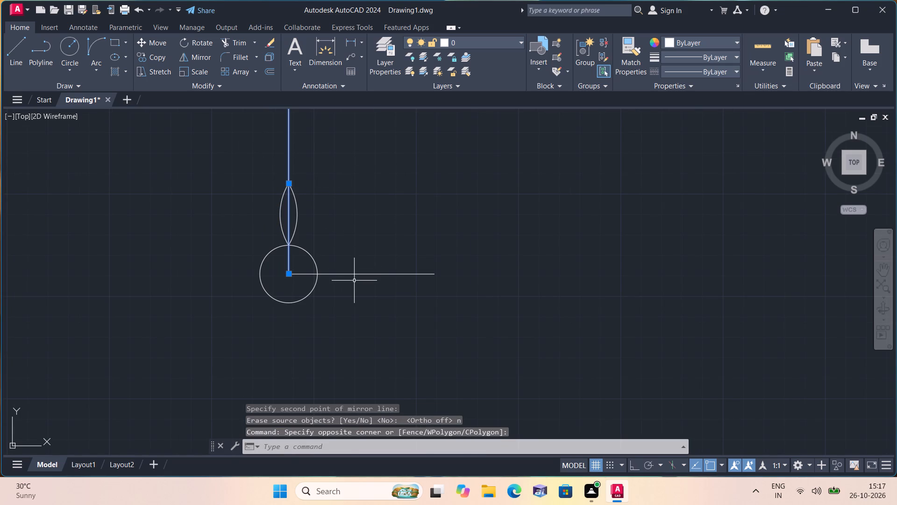
click(346, 262)
key(Delete)
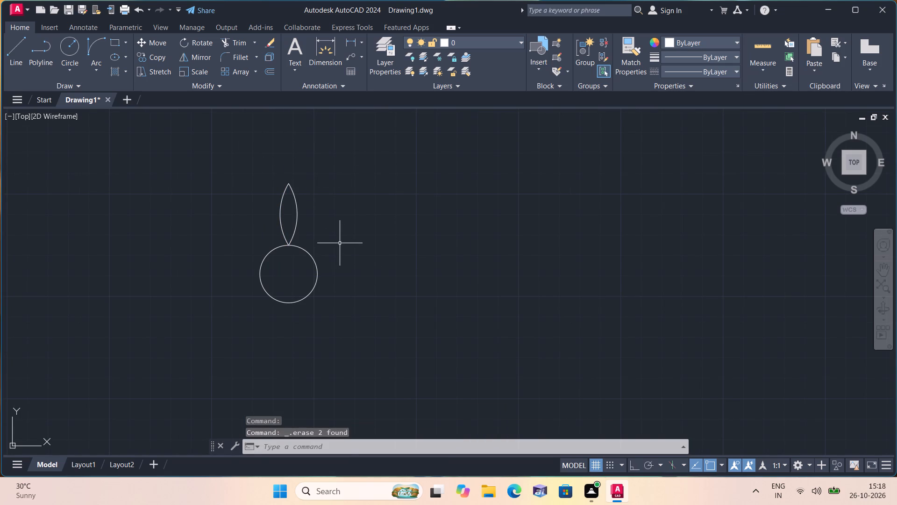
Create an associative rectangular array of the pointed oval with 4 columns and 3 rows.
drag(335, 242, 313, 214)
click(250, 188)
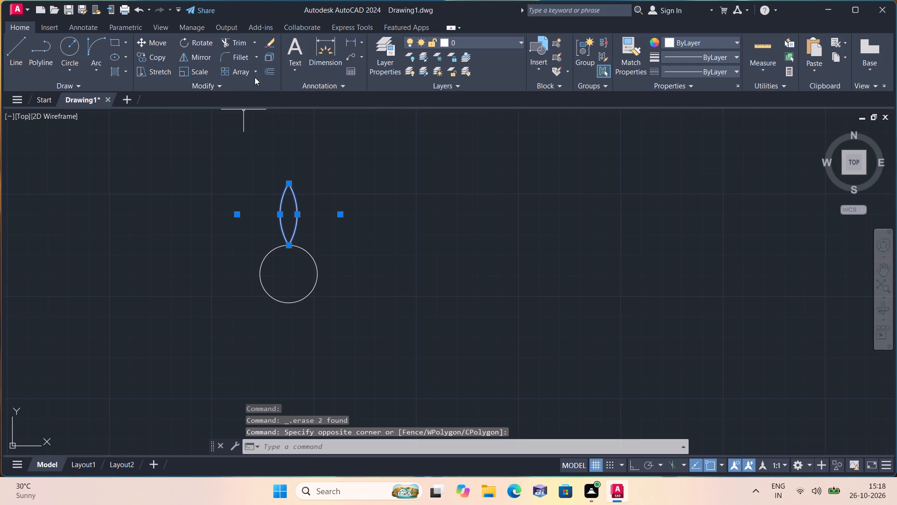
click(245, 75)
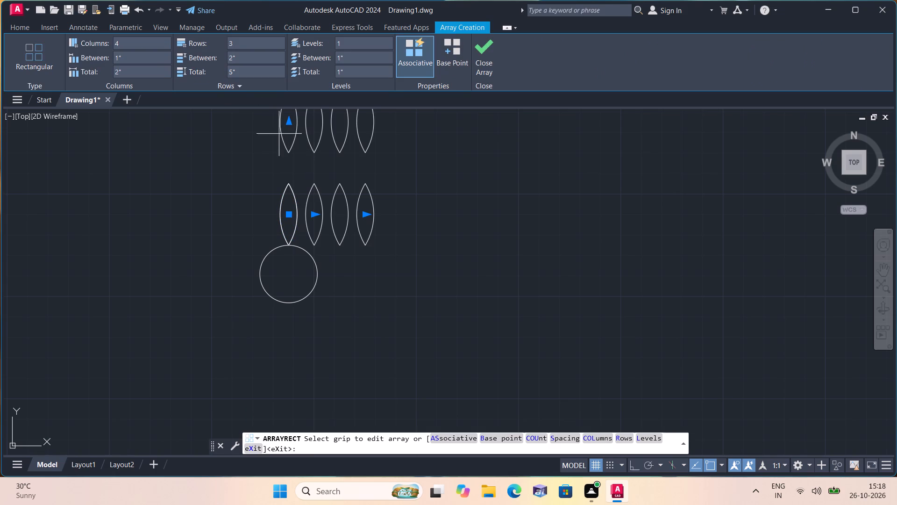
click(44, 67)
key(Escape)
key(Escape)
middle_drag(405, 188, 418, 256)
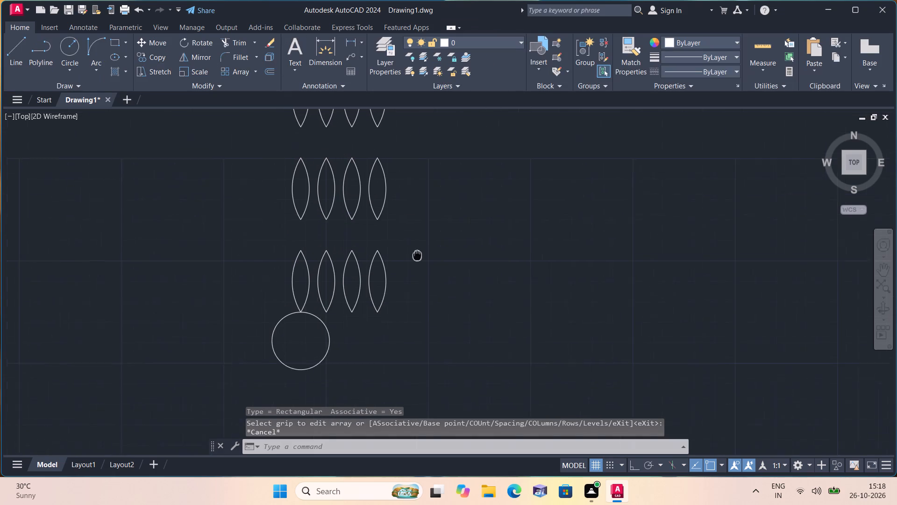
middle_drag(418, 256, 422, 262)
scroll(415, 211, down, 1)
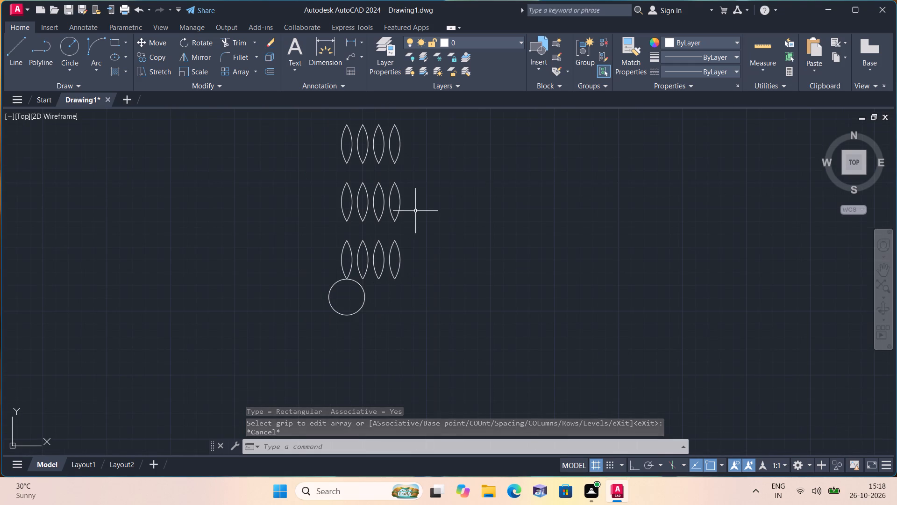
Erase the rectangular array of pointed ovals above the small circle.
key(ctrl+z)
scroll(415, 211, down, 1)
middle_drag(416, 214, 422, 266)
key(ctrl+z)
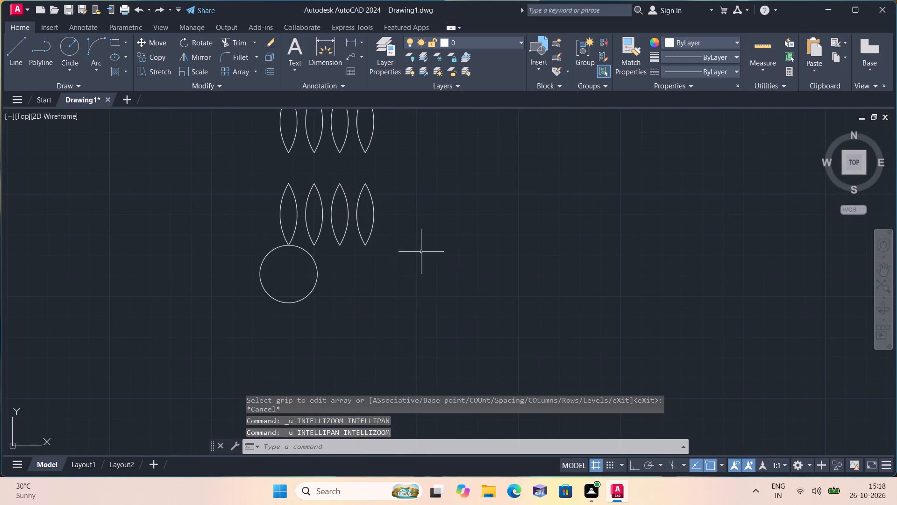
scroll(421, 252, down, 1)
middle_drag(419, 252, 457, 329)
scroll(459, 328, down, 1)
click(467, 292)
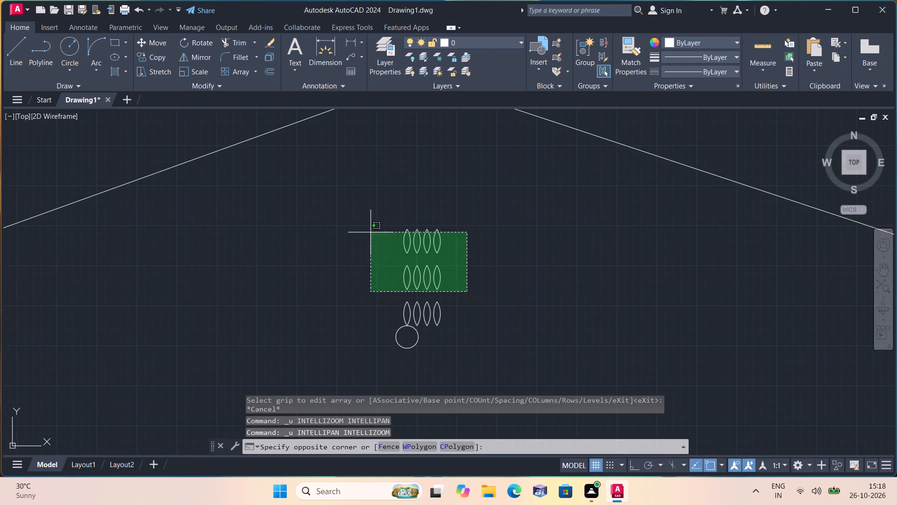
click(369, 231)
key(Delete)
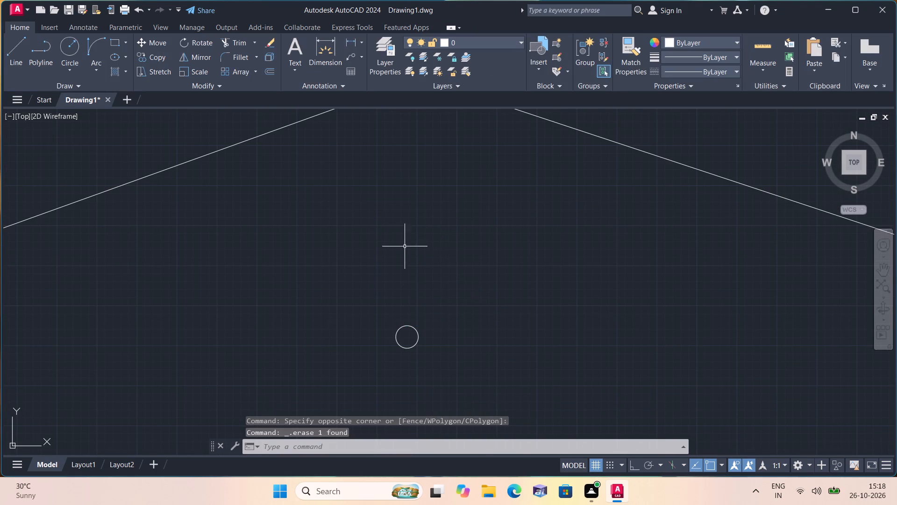
Draw a vertical construction line upward from the centre of the small circle inside the diamond.
scroll(408, 265, down, 3)
scroll(408, 284, up, 1)
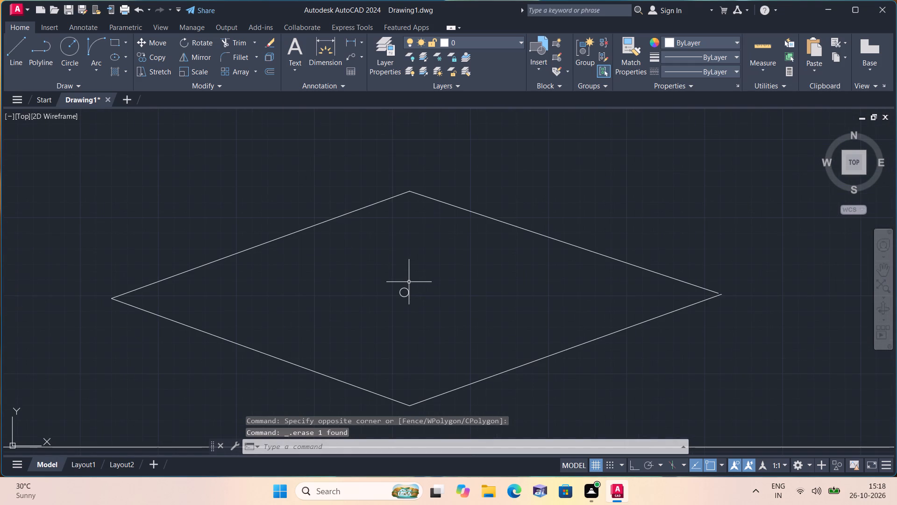
key(l)
key(space)
scroll(410, 287, up, 2)
click(392, 299)
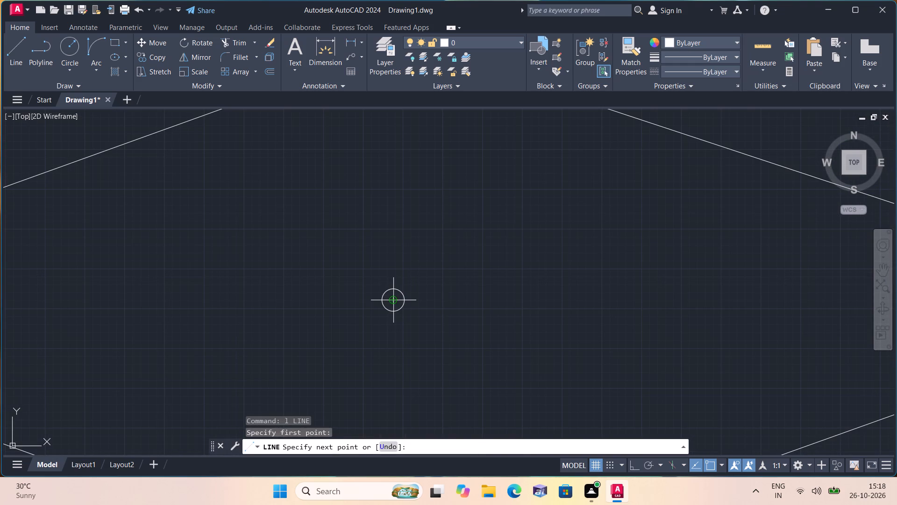
key(F8)
click(392, 203)
key(space)
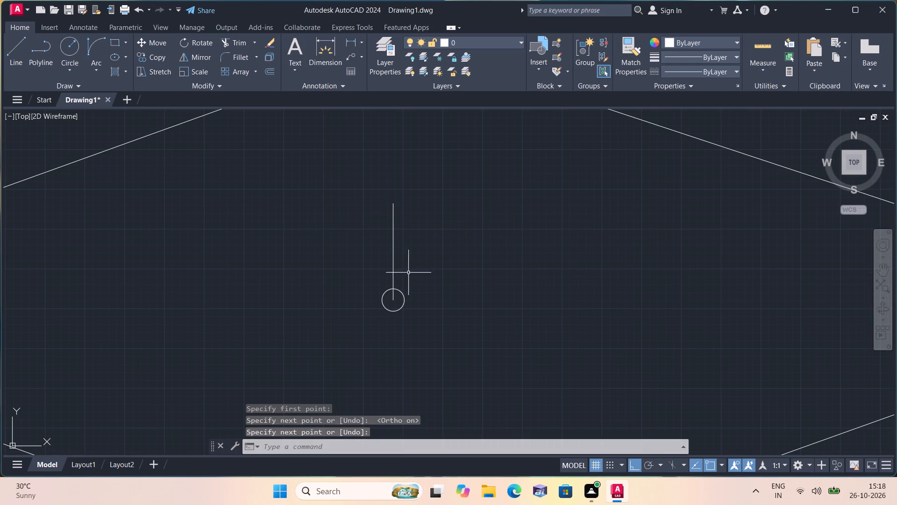
Draw a shallow Start, End, Direction arc from the circle's top to a point partway up the new vertical line, bulging left.
scroll(398, 288, up, 1)
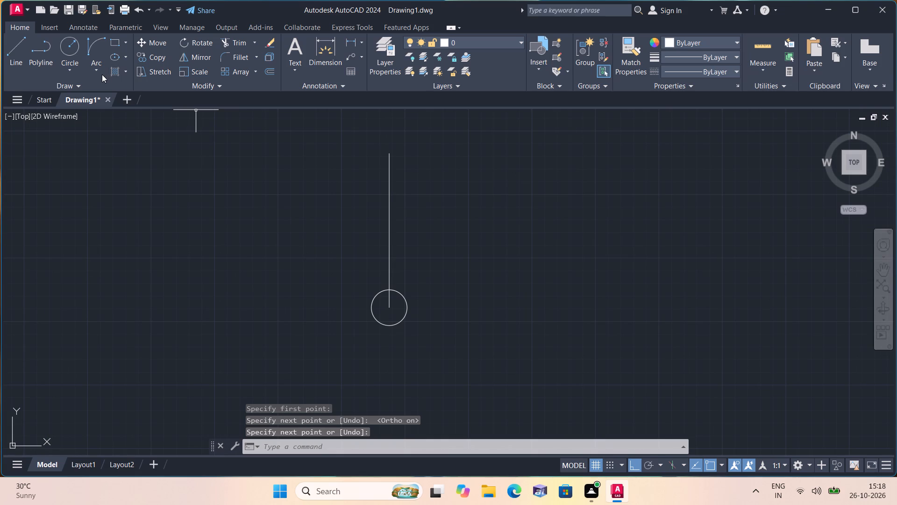
click(95, 71)
click(141, 212)
click(391, 292)
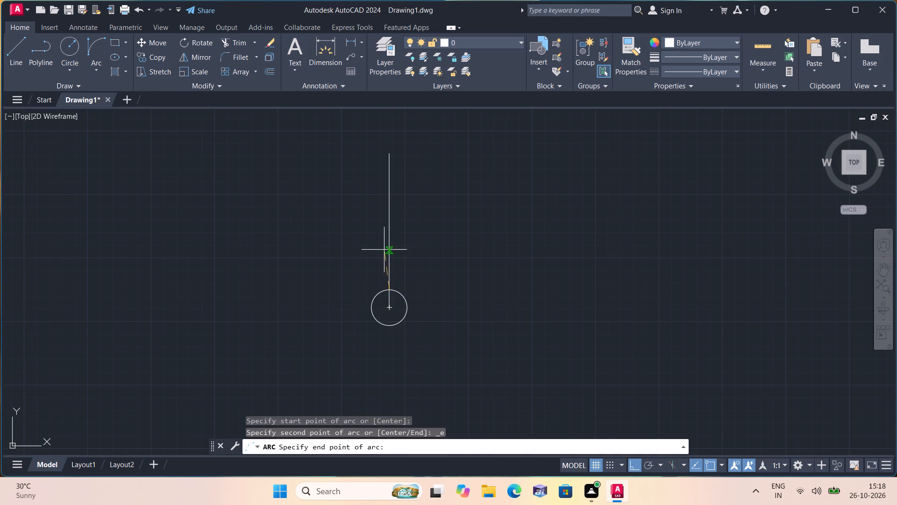
click(389, 244)
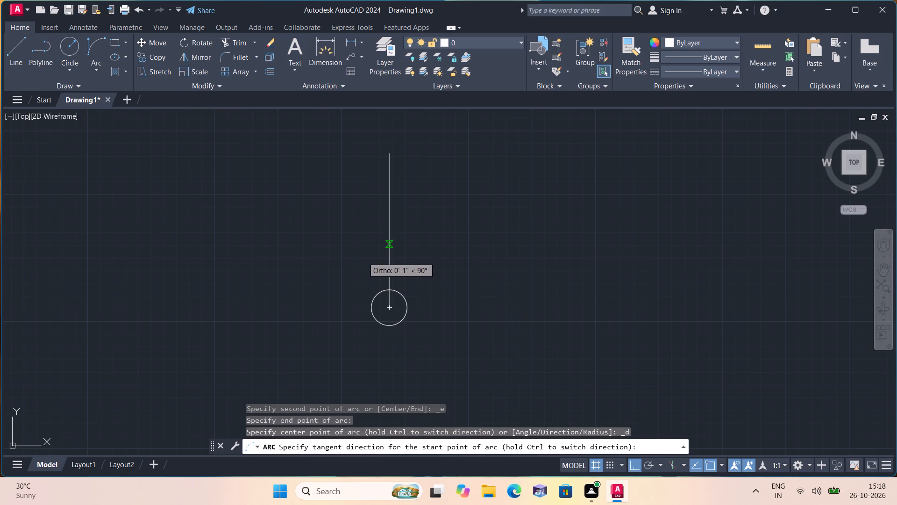
key(F8)
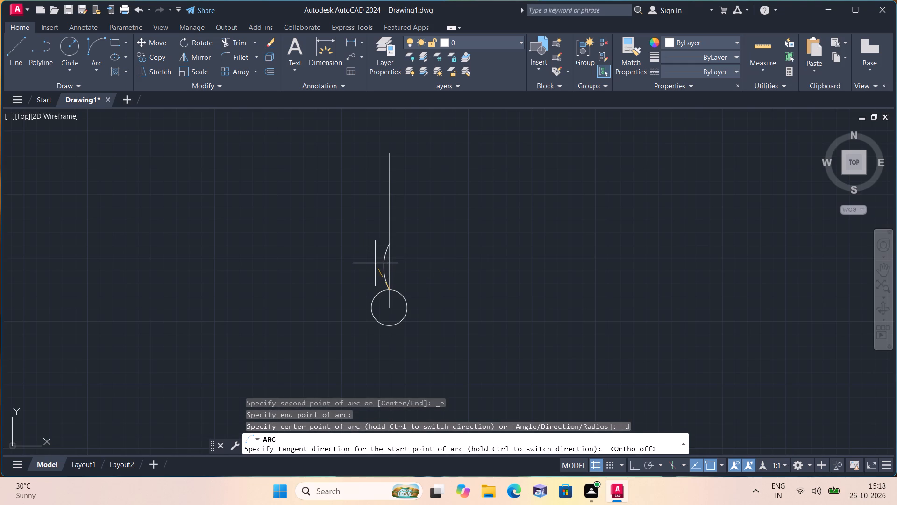
click(372, 263)
Mirror the arc about the vertical line, keeping the original, to complete a pointed oval petal above the circle.
scroll(397, 258, up, 2)
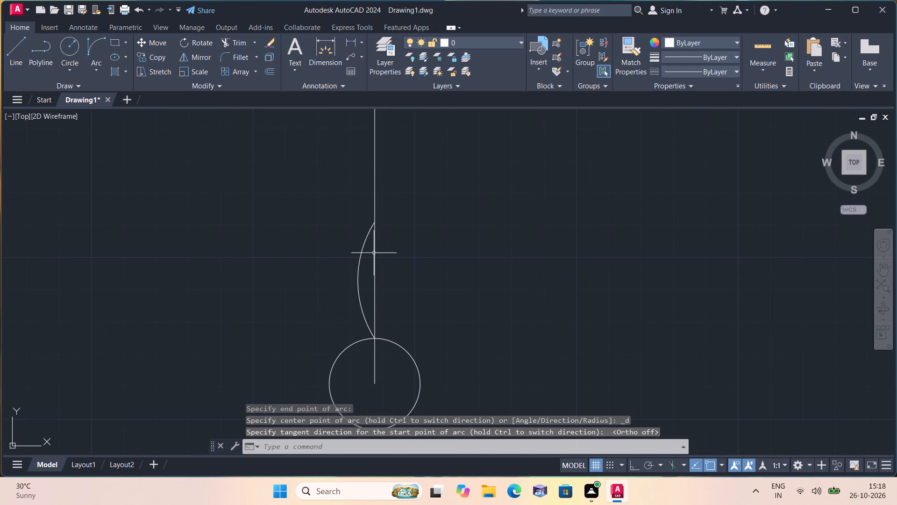
click(365, 243)
click(198, 57)
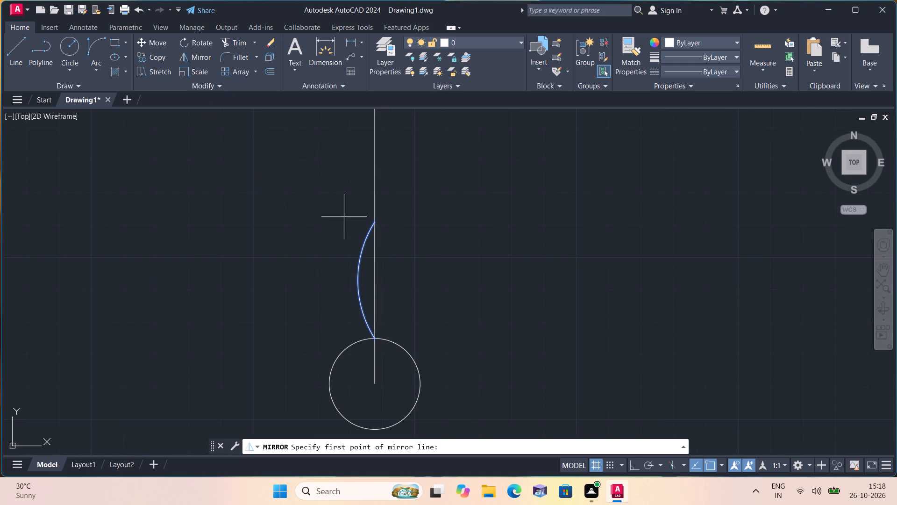
key(F8)
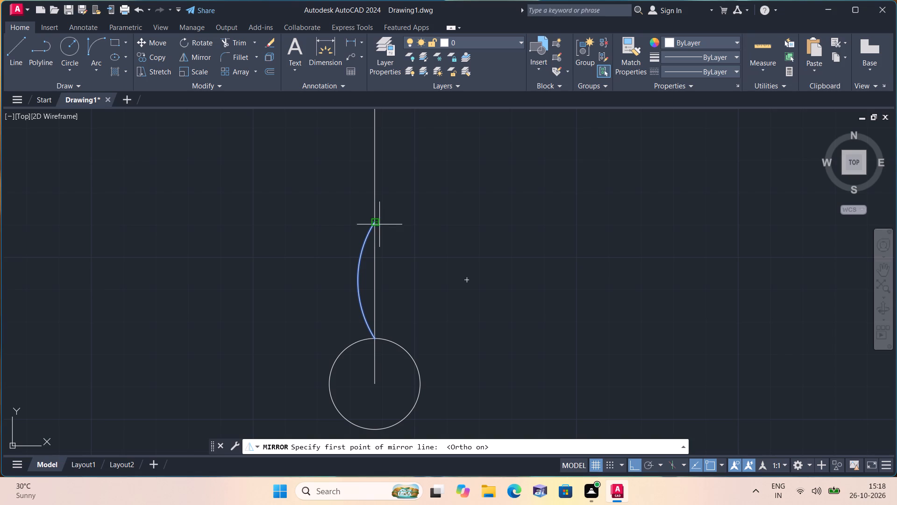
click(375, 222)
click(375, 338)
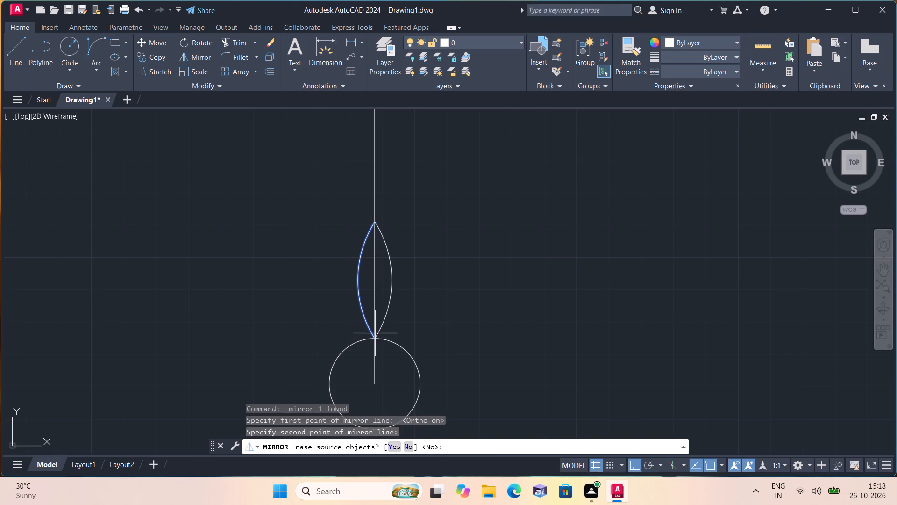
key(n)
key(space)
Erase the vertical construction line running through the petal and up from the small circle's centre.
drag(407, 198, 403, 195)
click(350, 164)
scroll(353, 174, down, 1)
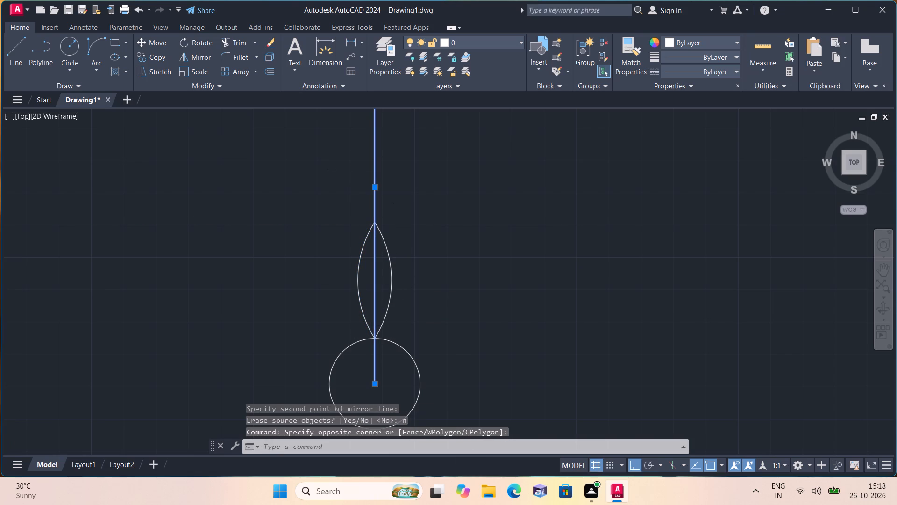
key(Delete)
Polar array the two petal arcs about the small circle's centre with 8 items over 360 degrees.
scroll(343, 180, down, 1)
click(386, 214)
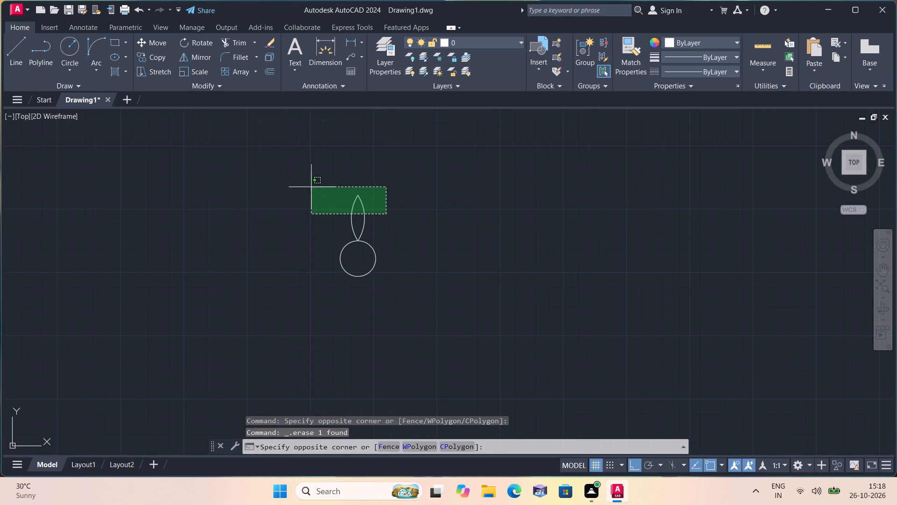
click(309, 187)
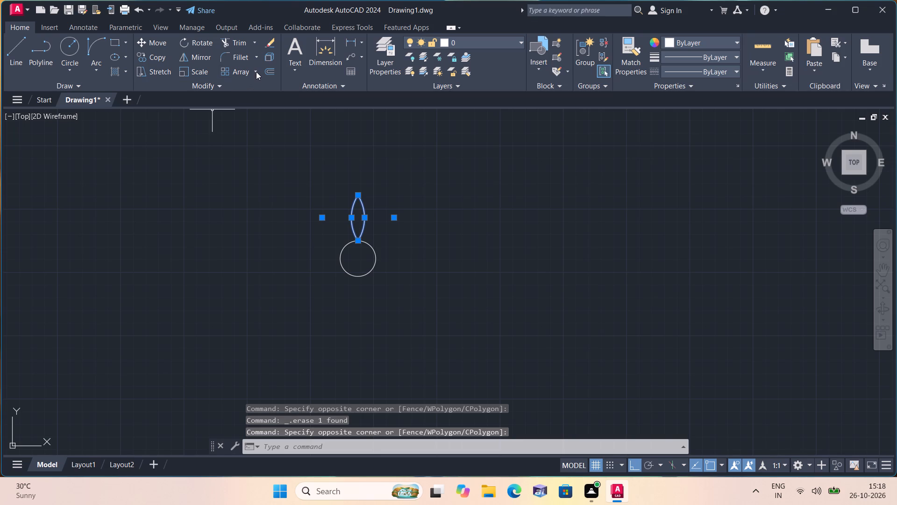
click(256, 72)
click(263, 135)
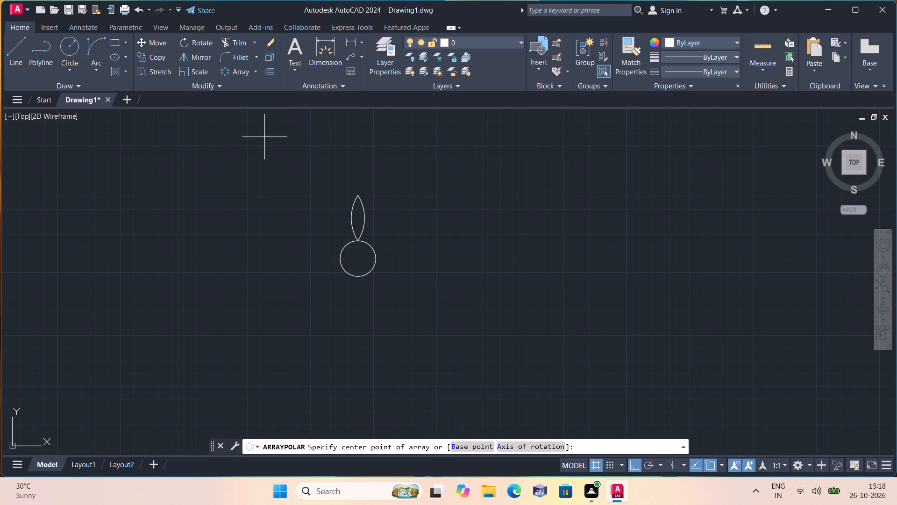
click(357, 262)
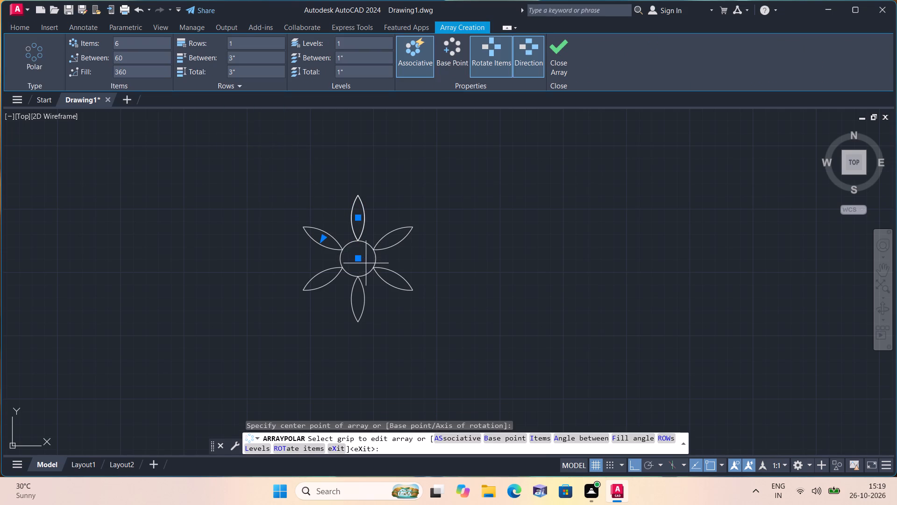
scroll(375, 258, down, 2)
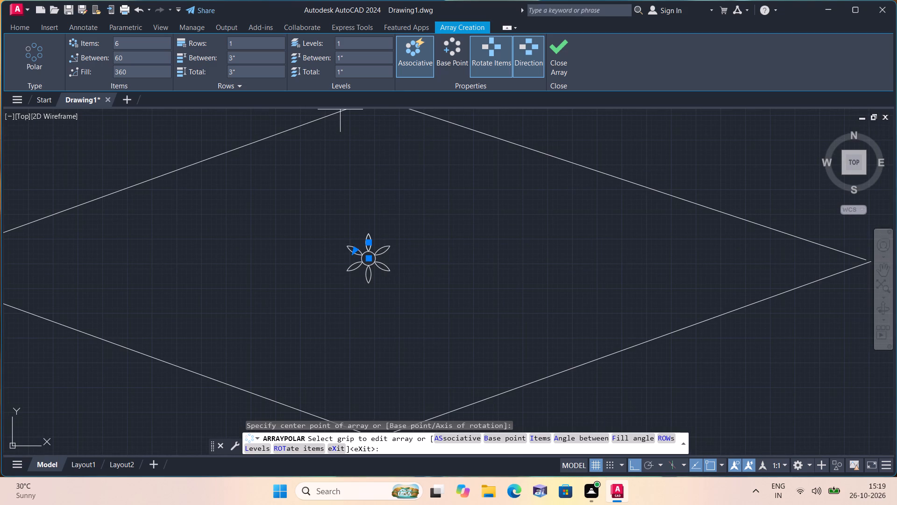
click(128, 46)
key(BackSpace)
key(8)
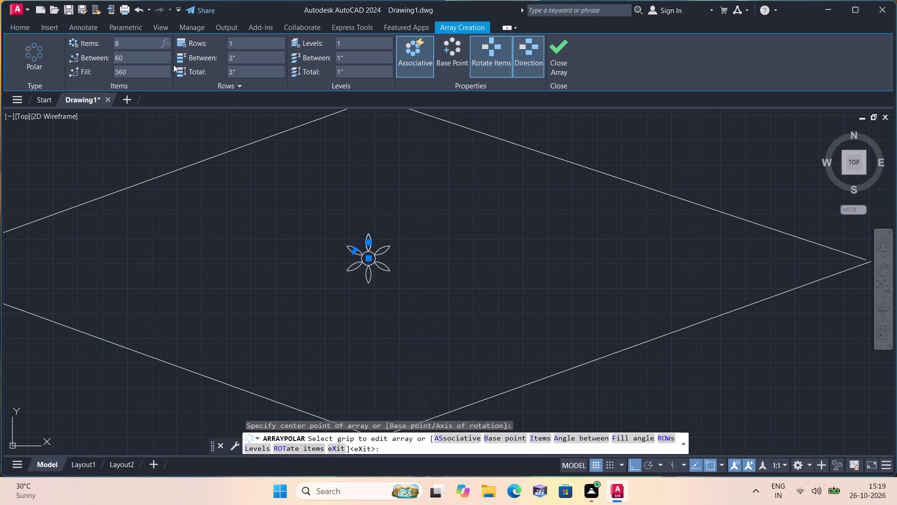
click(562, 50)
scroll(568, 62, down, 3)
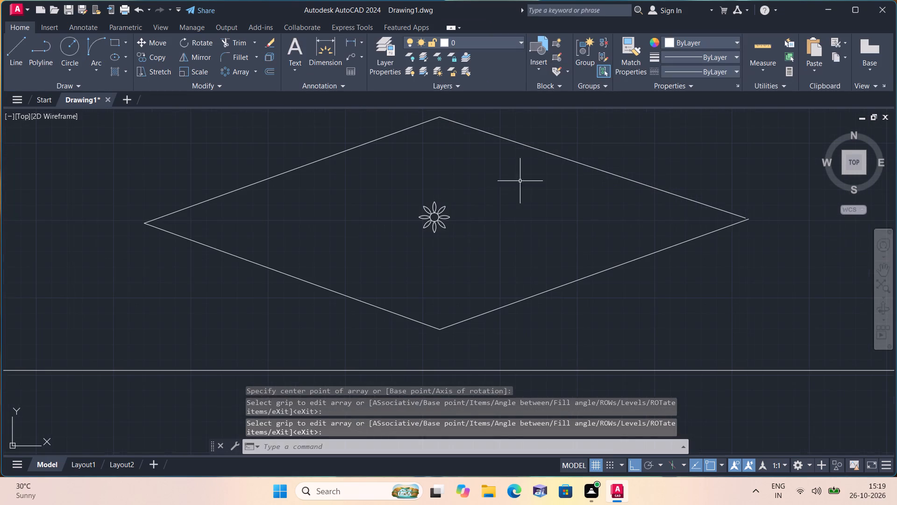
key(Escape)
Examine the flower inside the diamond, the boundary wall and the overall front elevation.
scroll(462, 219, down, 1)
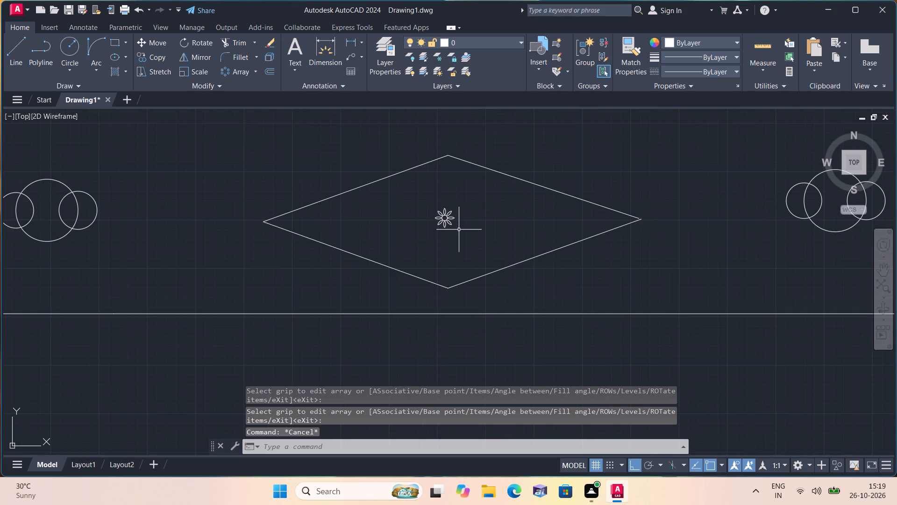
scroll(459, 230, up, 1)
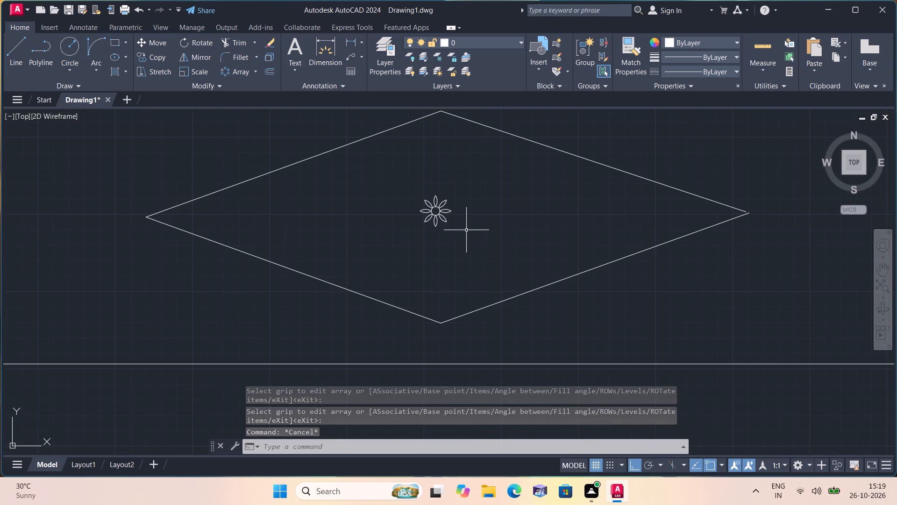
scroll(466, 231, down, 2)
middle_drag(485, 236, 451, 273)
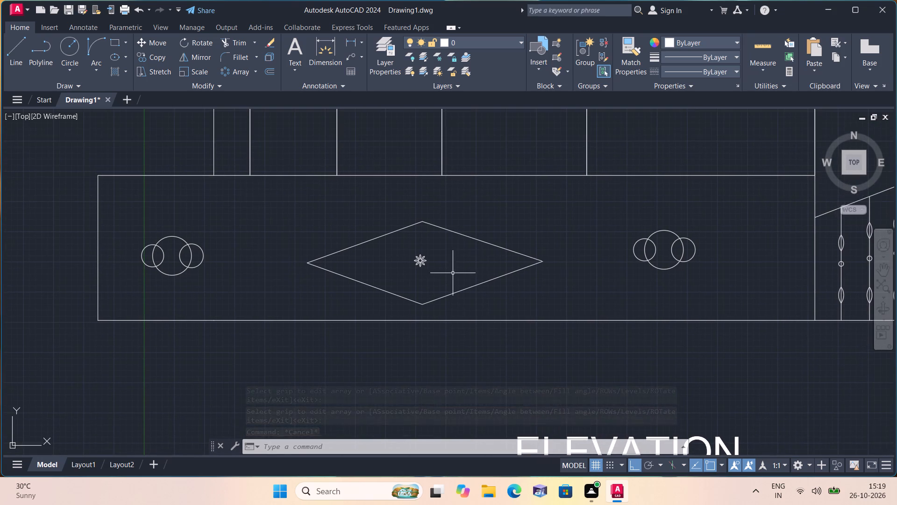
scroll(448, 267, down, 2)
scroll(525, 213, down, 1)
middle_drag(518, 216, 509, 222)
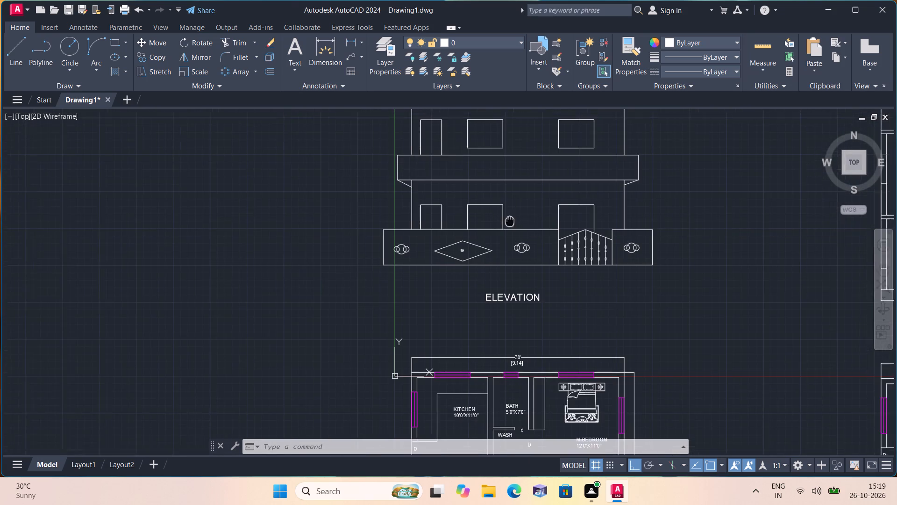
middle_drag(509, 222, 497, 308)
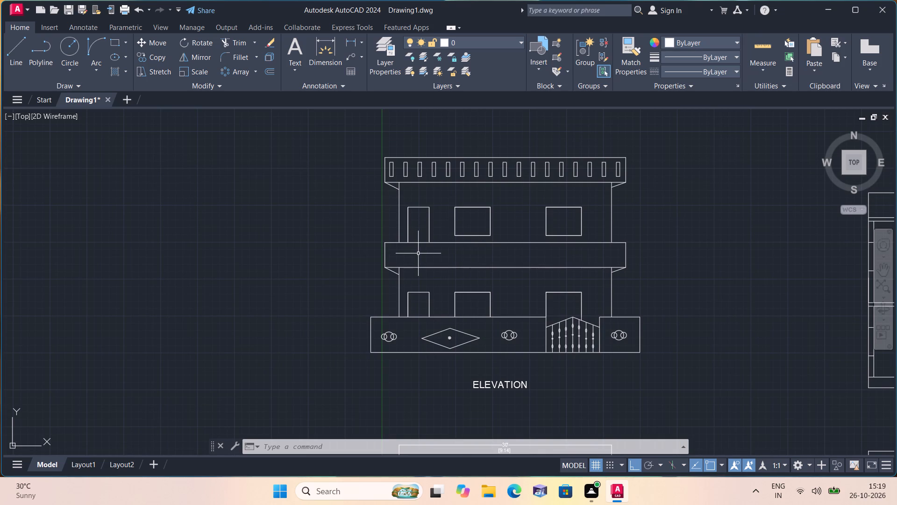
scroll(424, 252, up, 1)
scroll(424, 252, down, 1)
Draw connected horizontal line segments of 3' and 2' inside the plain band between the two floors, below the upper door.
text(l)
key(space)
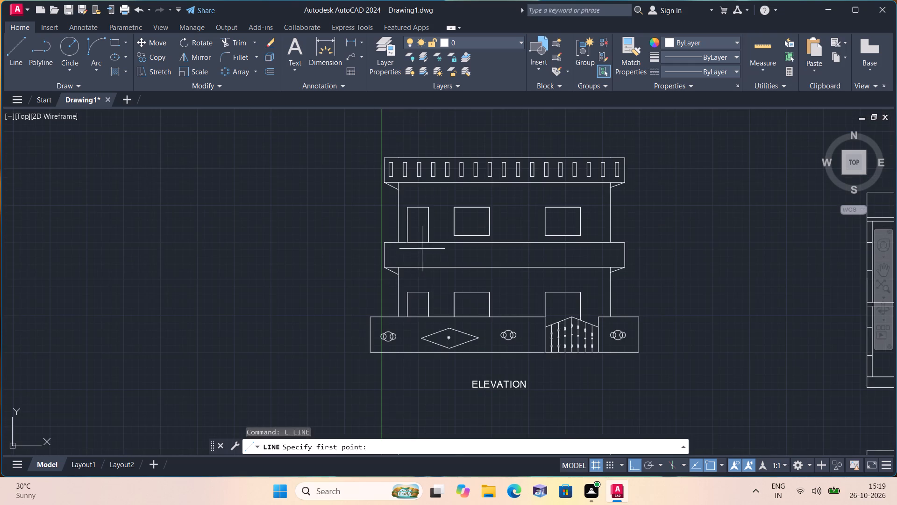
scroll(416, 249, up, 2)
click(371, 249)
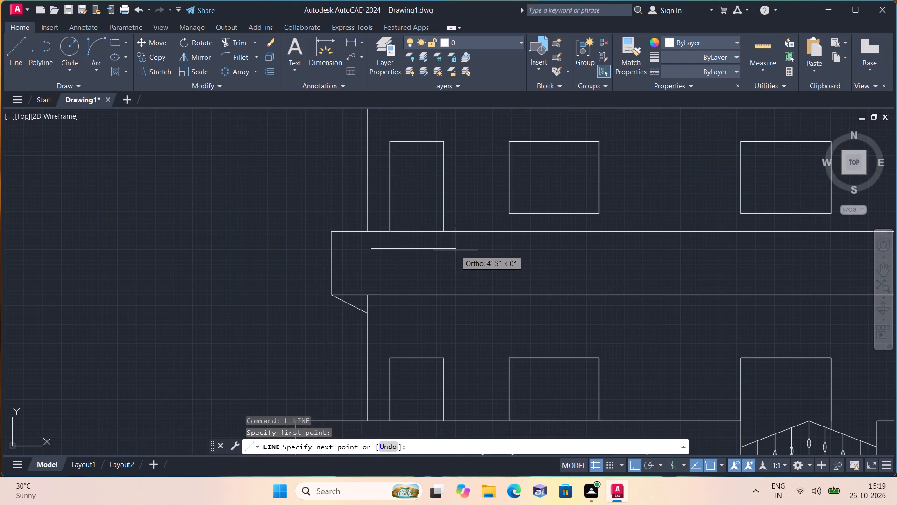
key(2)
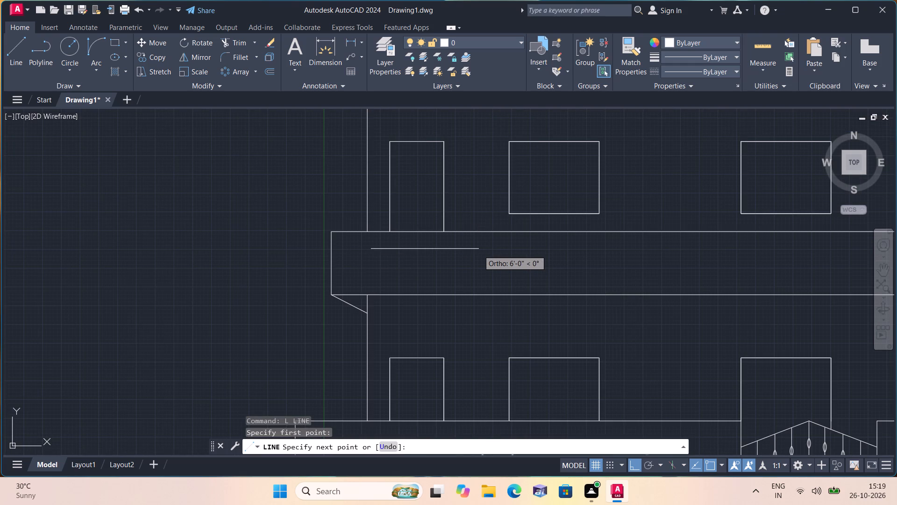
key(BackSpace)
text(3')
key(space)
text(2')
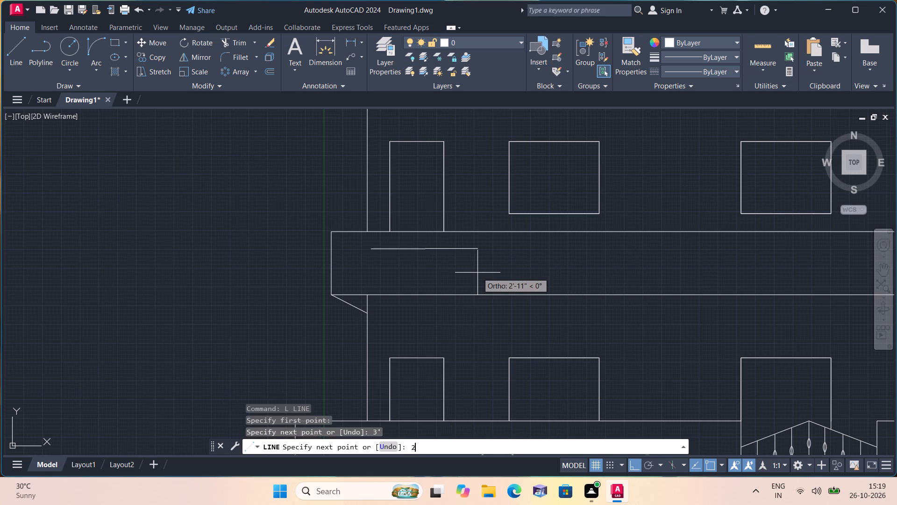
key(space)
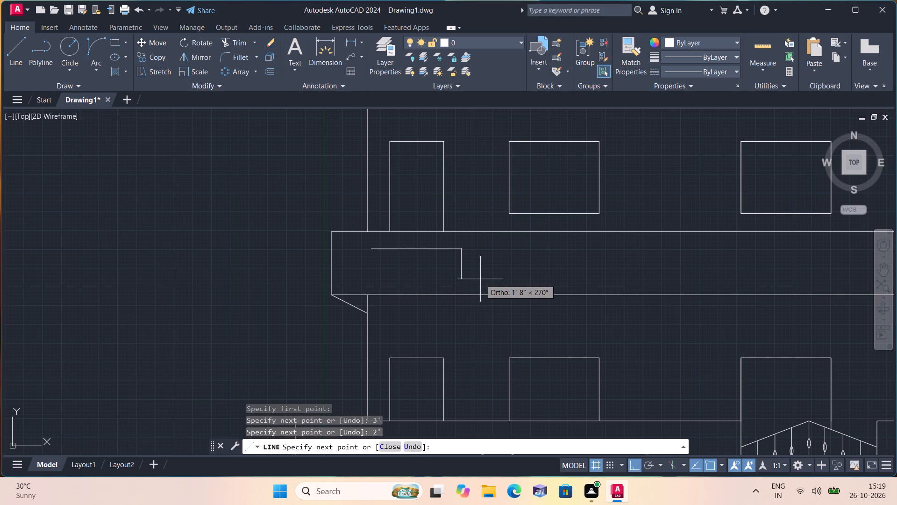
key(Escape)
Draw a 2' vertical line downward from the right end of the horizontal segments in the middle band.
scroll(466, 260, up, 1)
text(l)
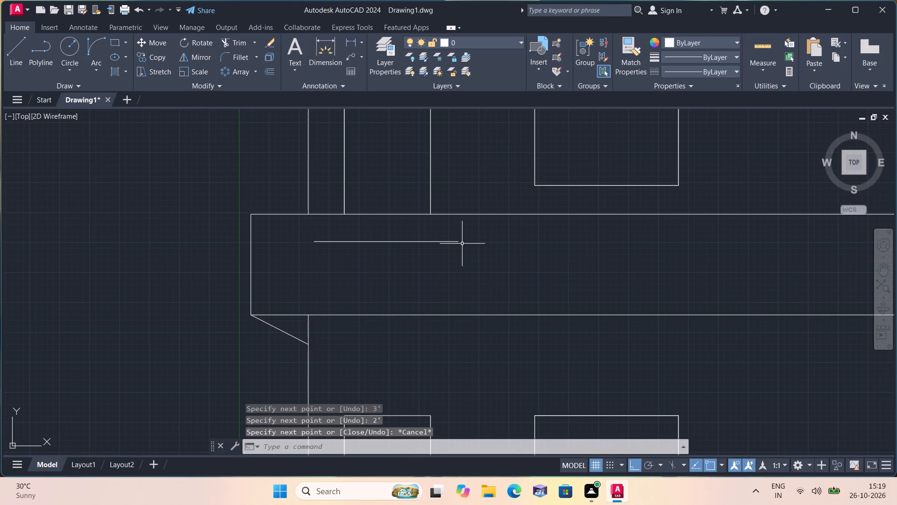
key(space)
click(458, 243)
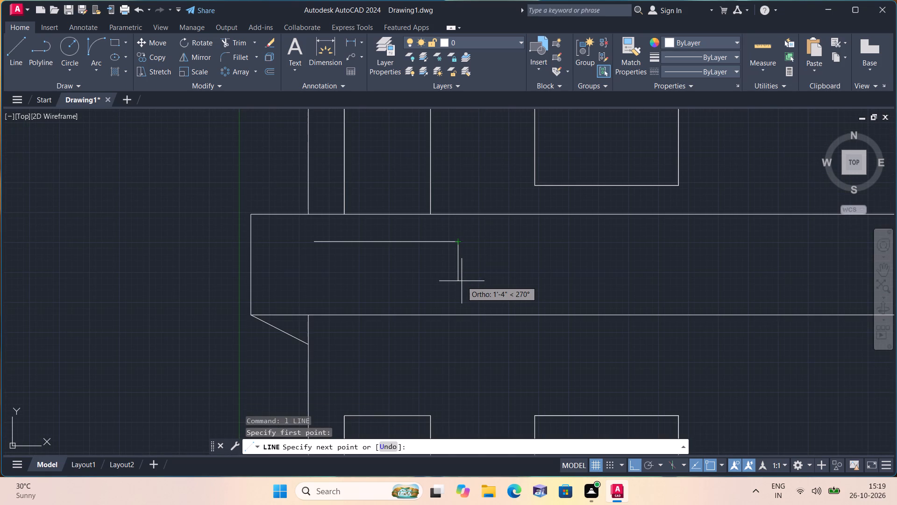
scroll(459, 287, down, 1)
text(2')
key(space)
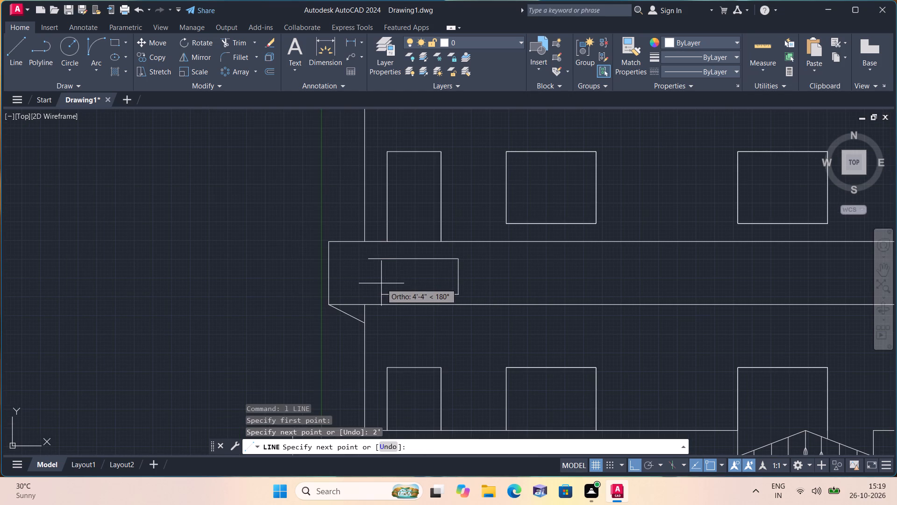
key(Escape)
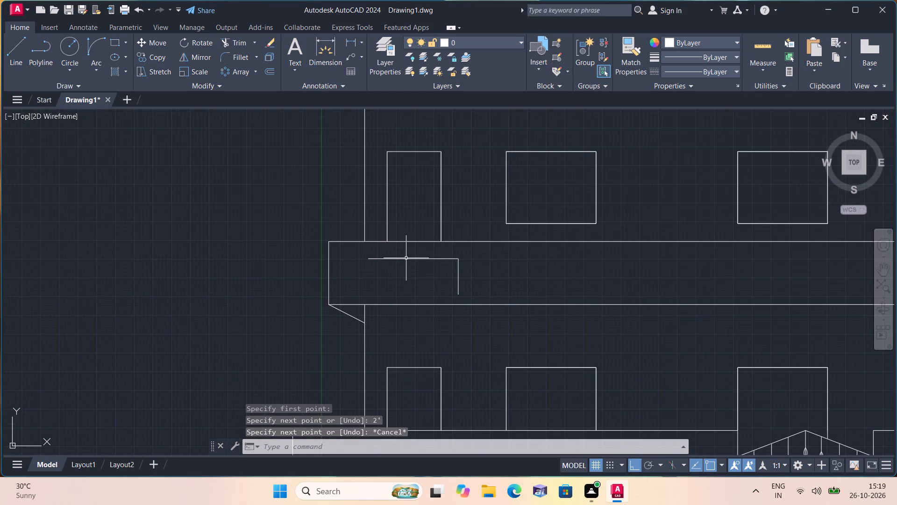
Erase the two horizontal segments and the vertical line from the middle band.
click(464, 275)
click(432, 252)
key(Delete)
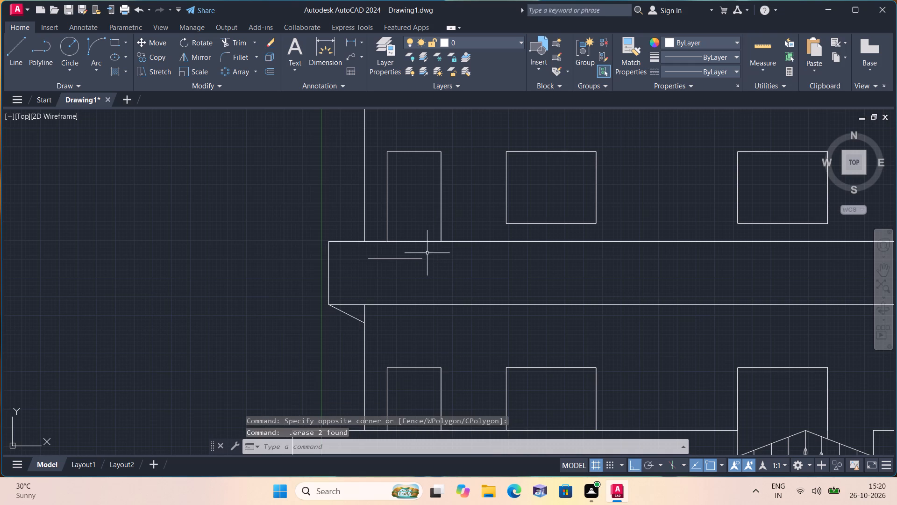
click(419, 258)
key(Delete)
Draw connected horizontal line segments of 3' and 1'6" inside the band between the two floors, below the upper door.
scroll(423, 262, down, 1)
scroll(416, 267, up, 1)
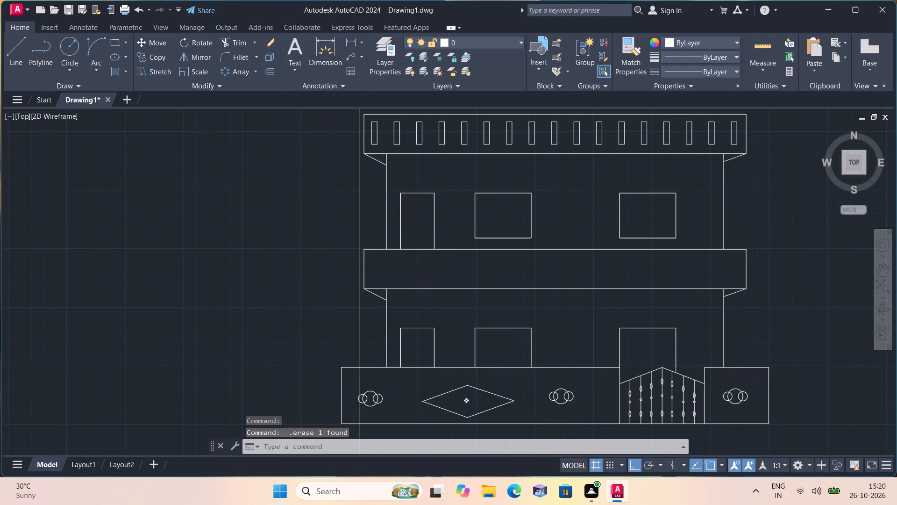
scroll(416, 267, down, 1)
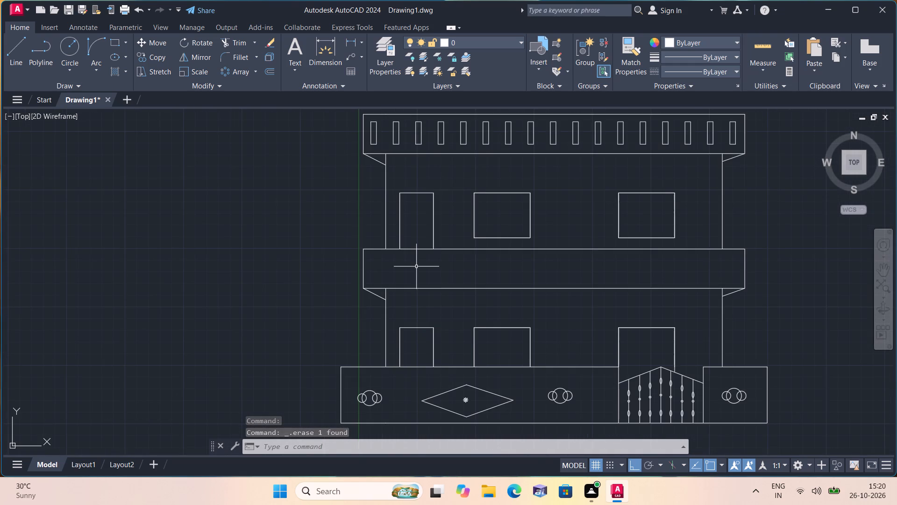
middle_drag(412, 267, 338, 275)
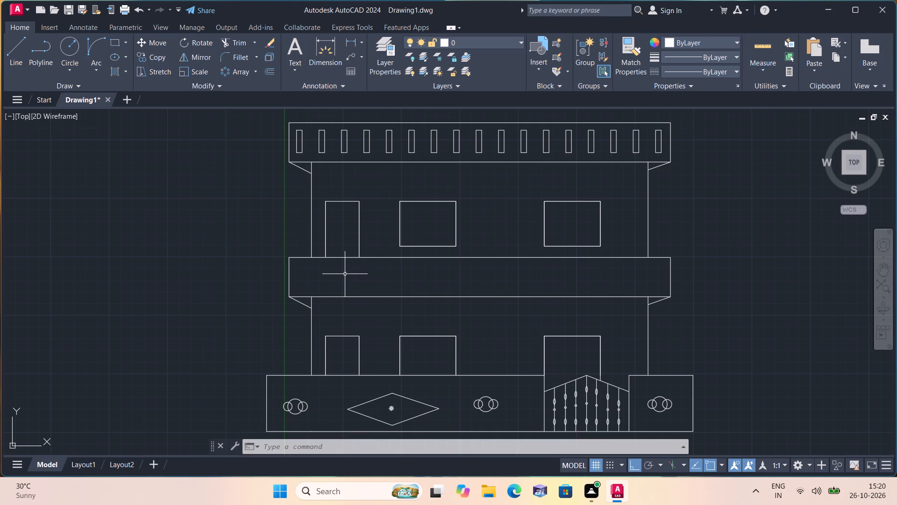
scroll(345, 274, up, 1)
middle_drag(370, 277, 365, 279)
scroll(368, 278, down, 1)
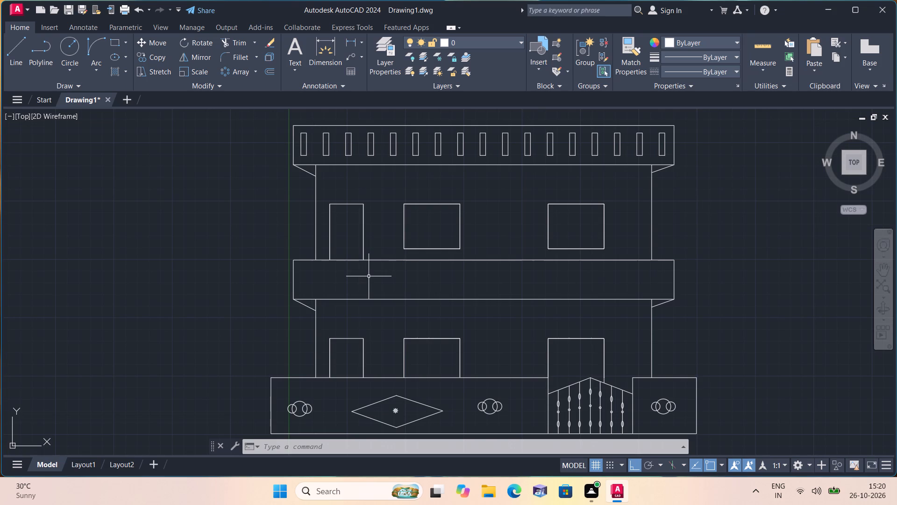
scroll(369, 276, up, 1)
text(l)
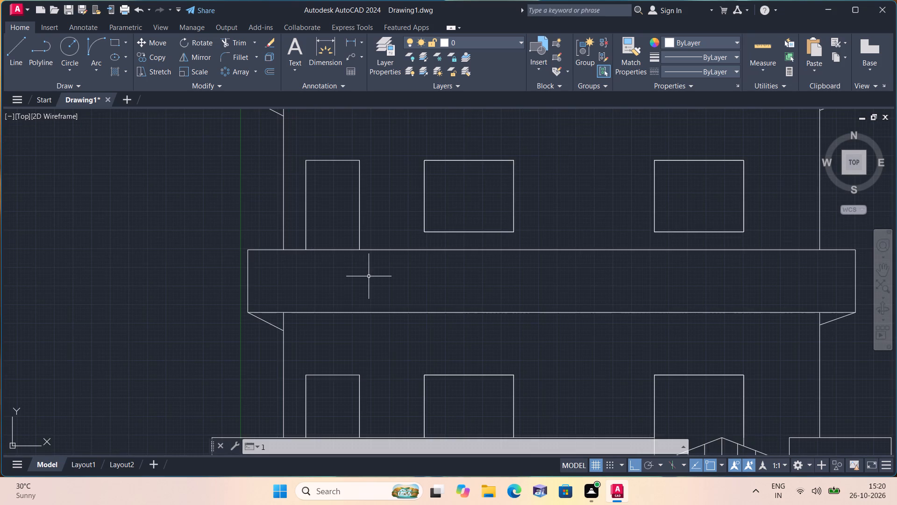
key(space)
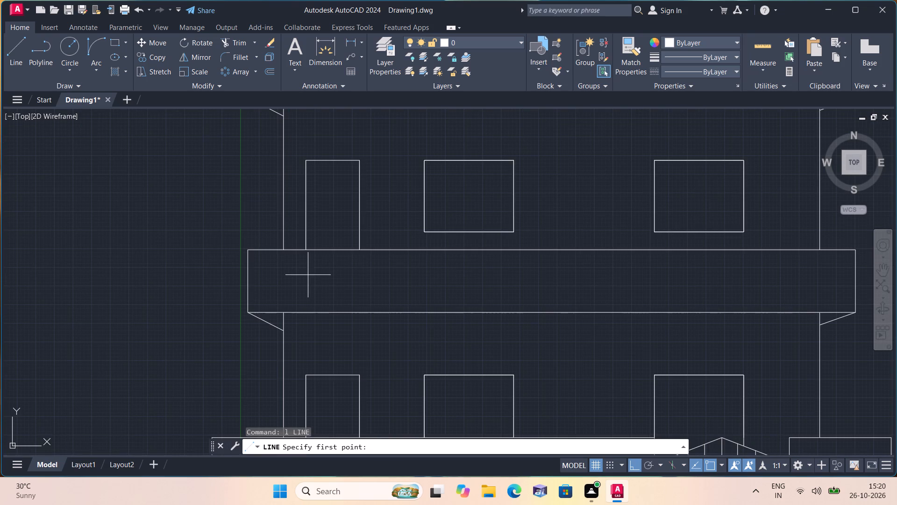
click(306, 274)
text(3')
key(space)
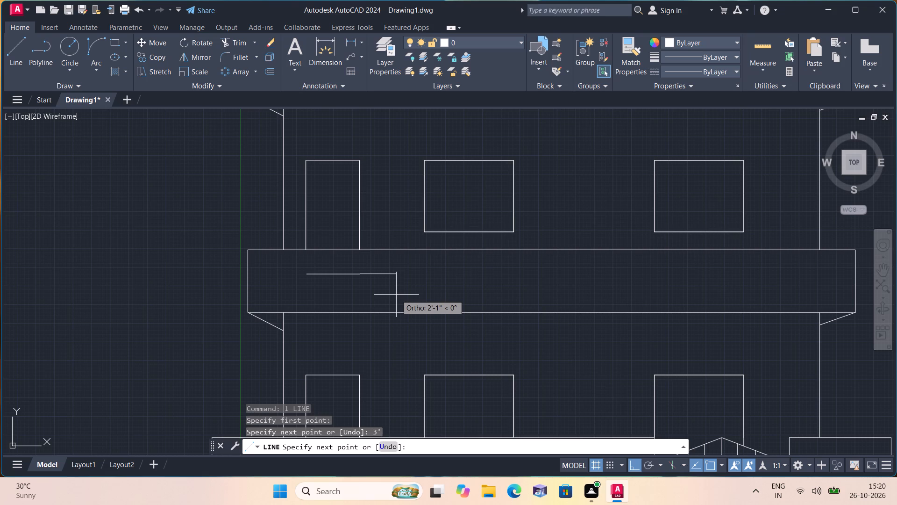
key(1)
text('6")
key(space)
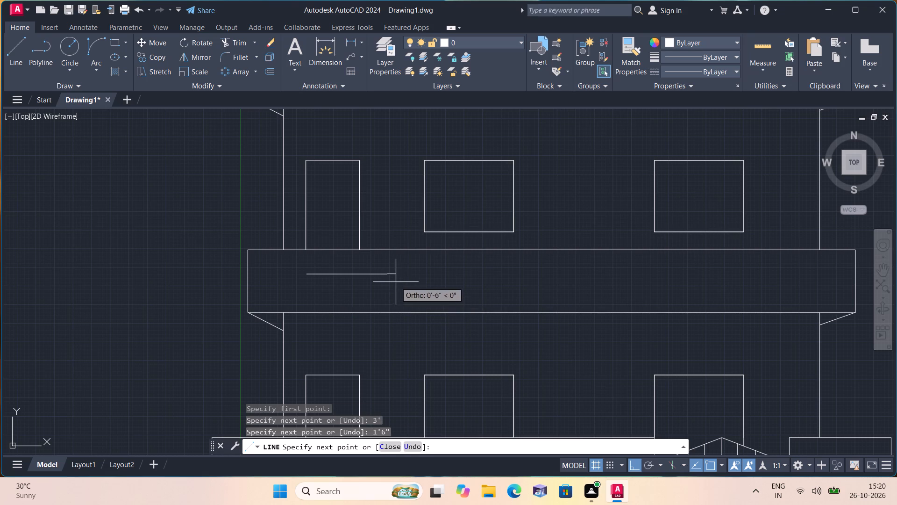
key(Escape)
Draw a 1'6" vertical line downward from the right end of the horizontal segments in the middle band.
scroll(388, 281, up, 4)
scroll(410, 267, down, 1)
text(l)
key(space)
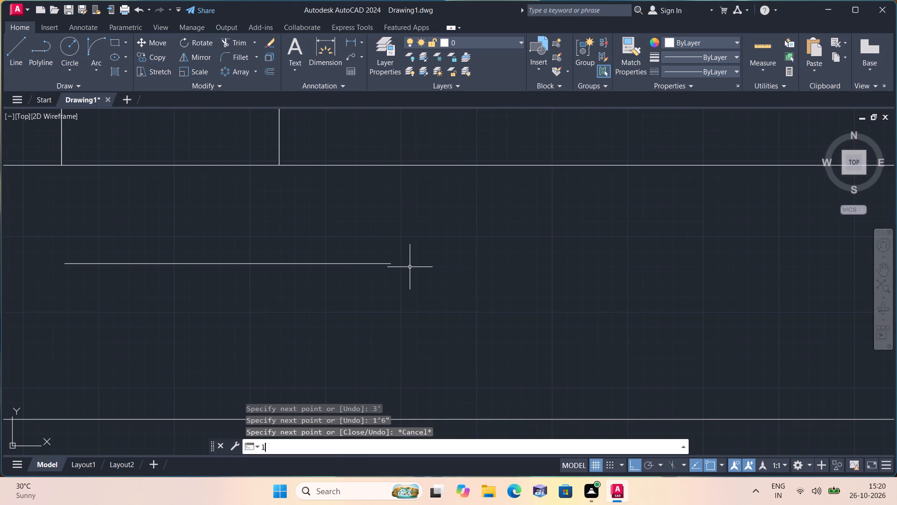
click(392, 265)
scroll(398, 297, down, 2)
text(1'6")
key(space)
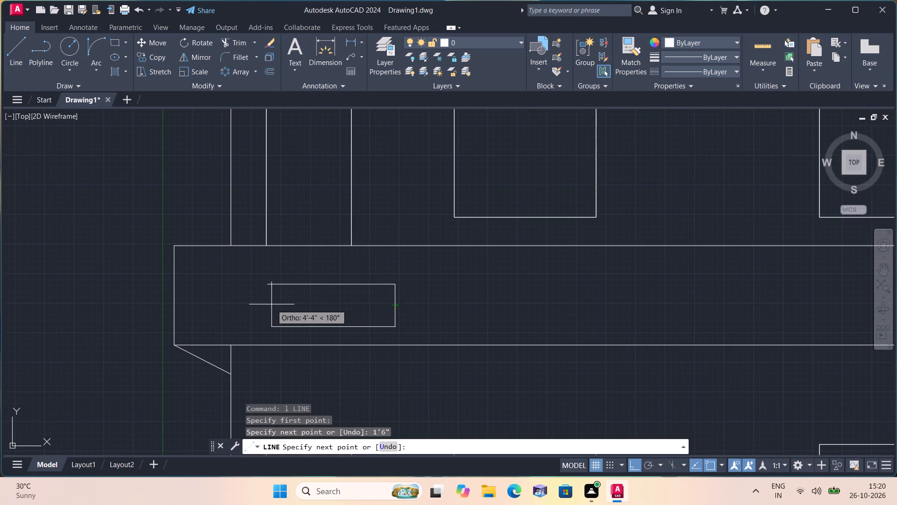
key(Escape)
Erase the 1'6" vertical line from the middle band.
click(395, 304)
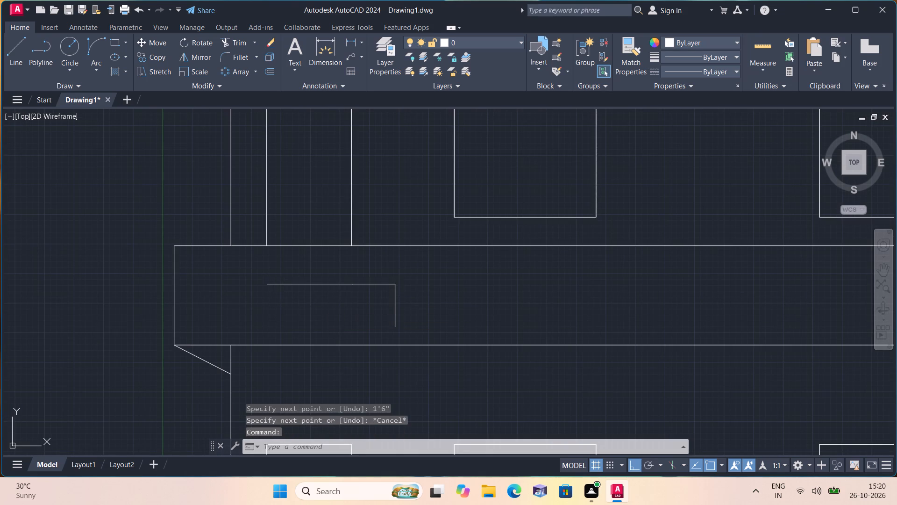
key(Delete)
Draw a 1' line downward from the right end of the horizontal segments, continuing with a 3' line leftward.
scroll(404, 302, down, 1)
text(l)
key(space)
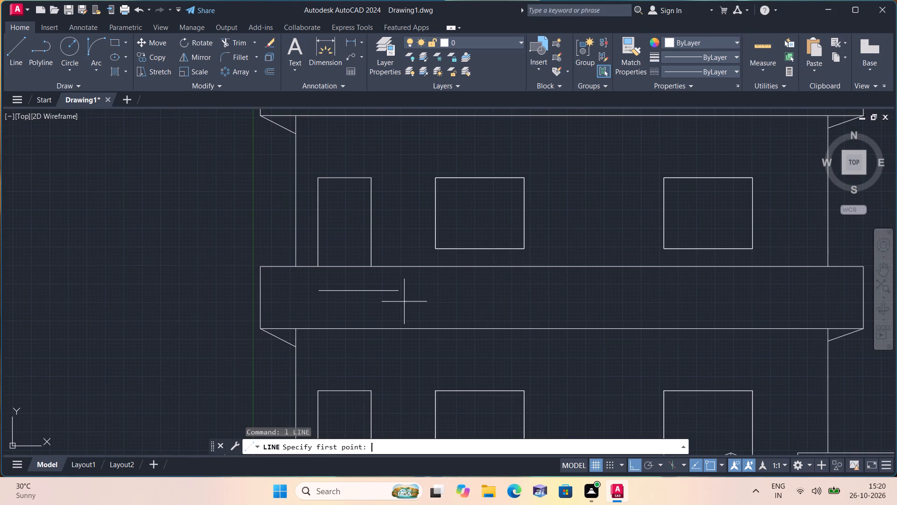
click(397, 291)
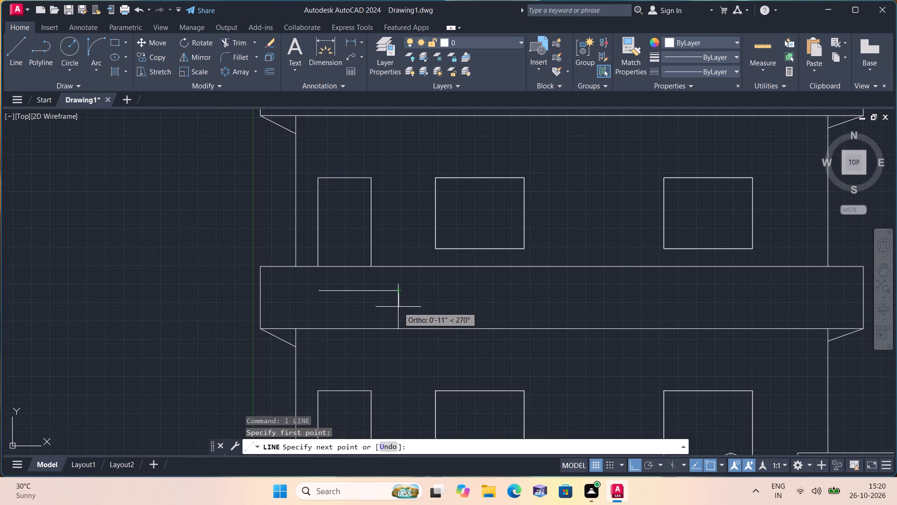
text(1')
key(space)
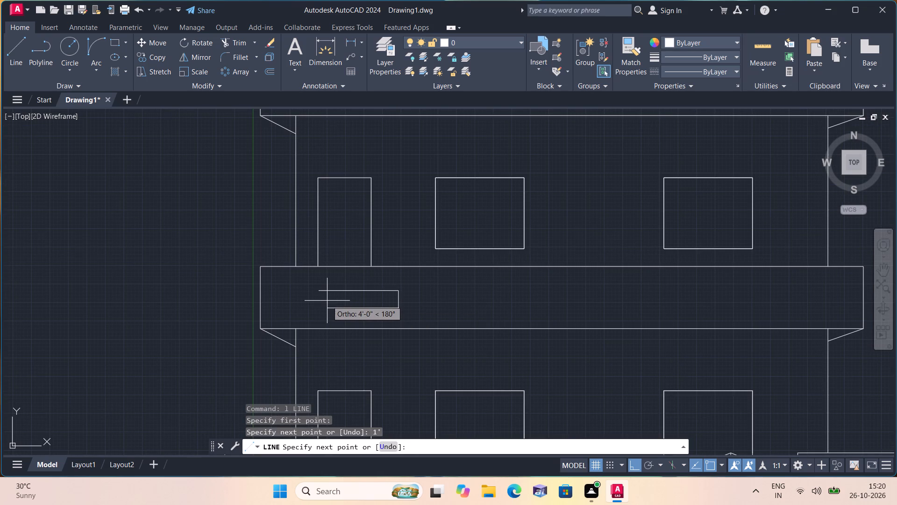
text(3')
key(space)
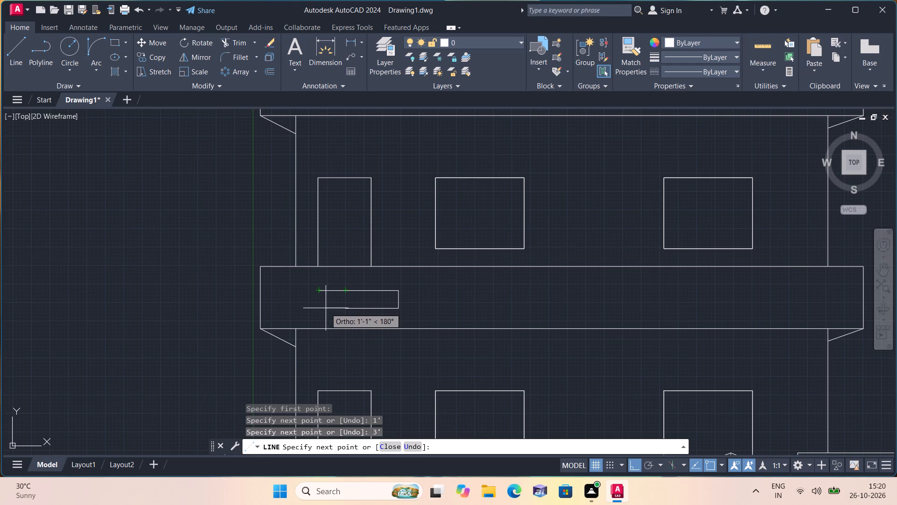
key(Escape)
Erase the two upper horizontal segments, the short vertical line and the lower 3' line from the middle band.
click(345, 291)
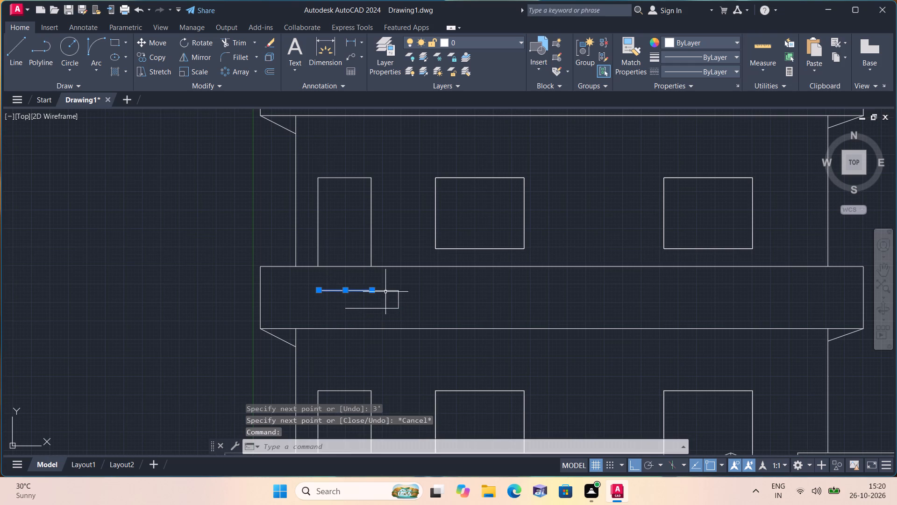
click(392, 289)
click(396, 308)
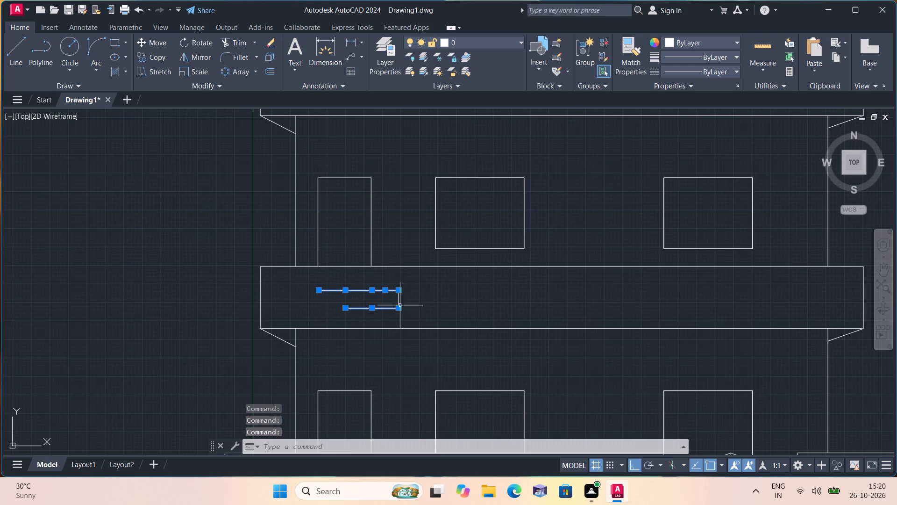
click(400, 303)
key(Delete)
Draw a 3' horizontal line in the middle band below the upper door, starting near the left wall, plus a 1' collinear segment.
scroll(403, 305, down, 1)
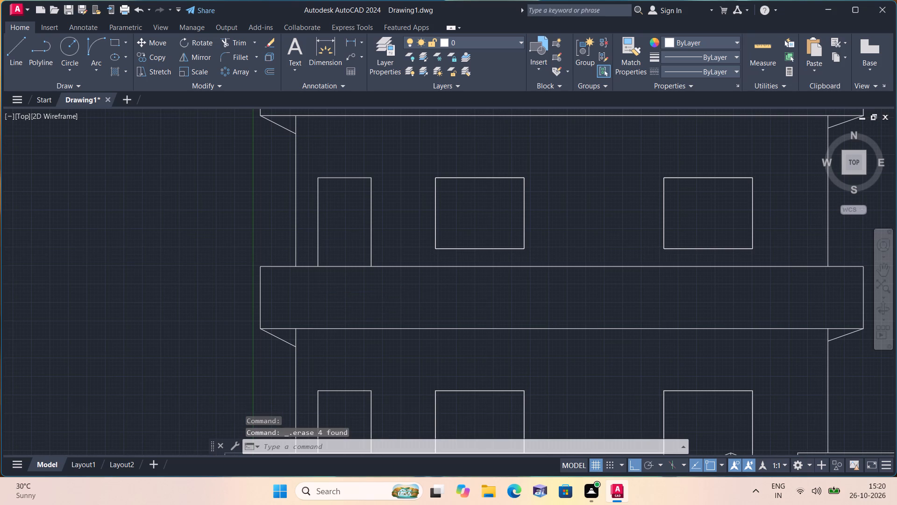
scroll(426, 303, up, 2)
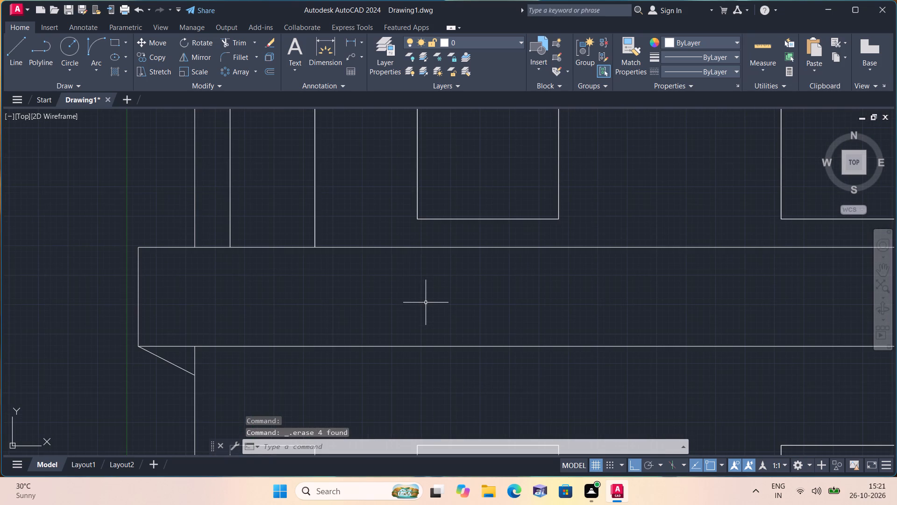
middle_drag(440, 320, 440, 320)
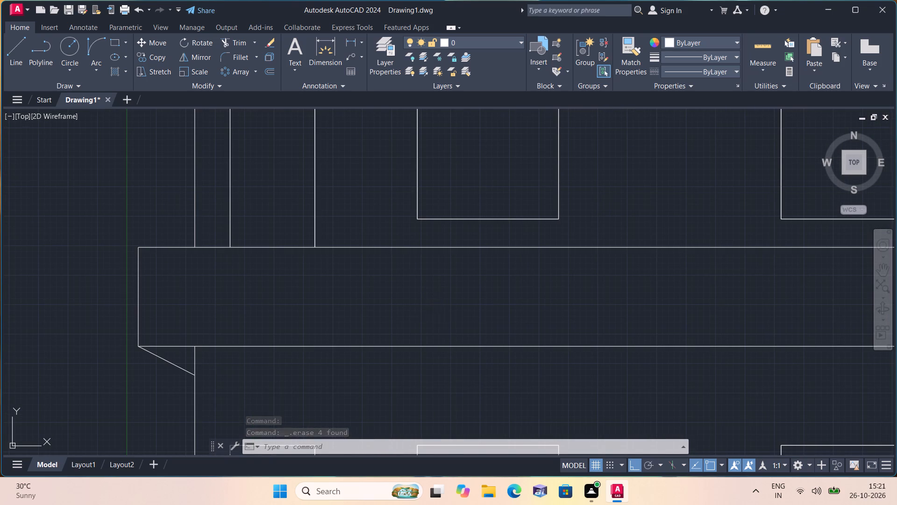
middle_drag(440, 320, 385, 216)
scroll(385, 216, down, 1)
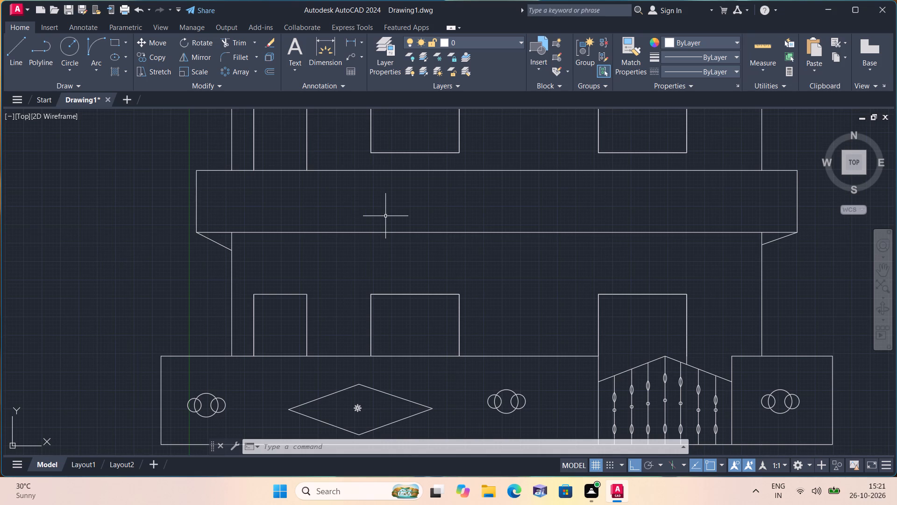
scroll(385, 216, down, 1)
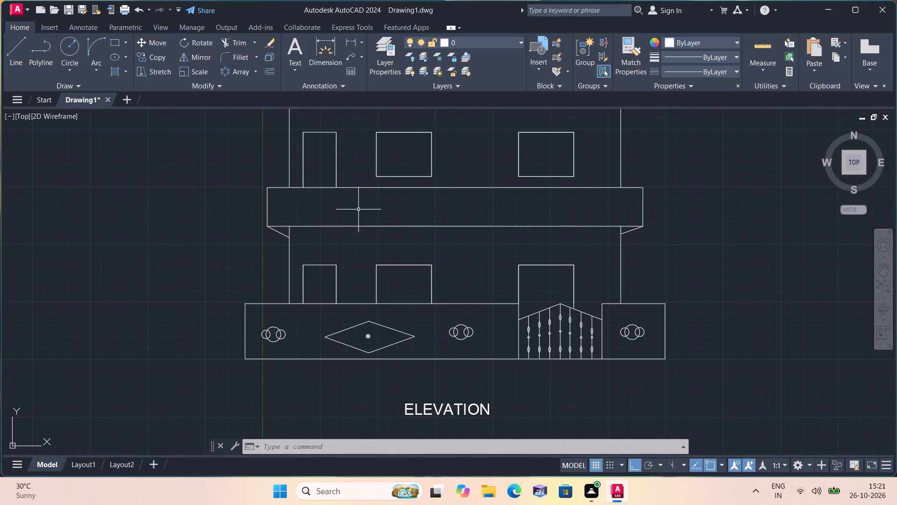
middle_drag(355, 203, 362, 251)
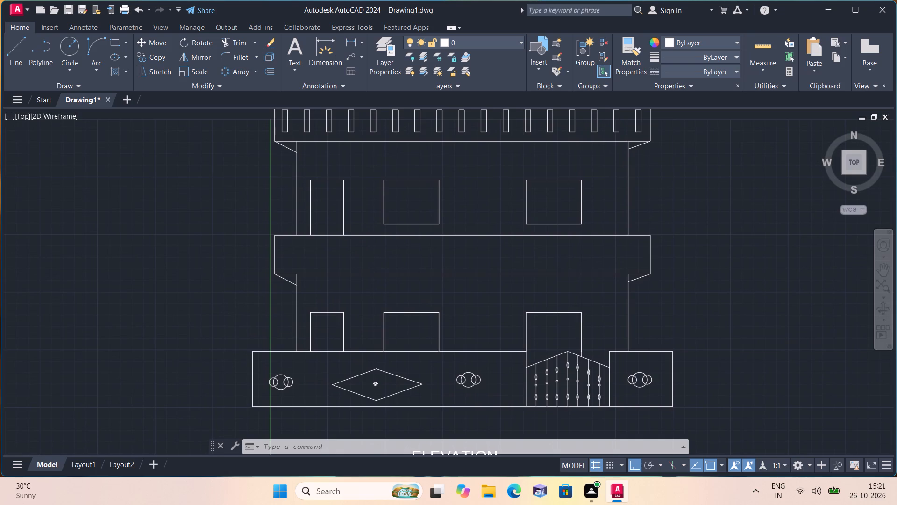
text(l)
key(space)
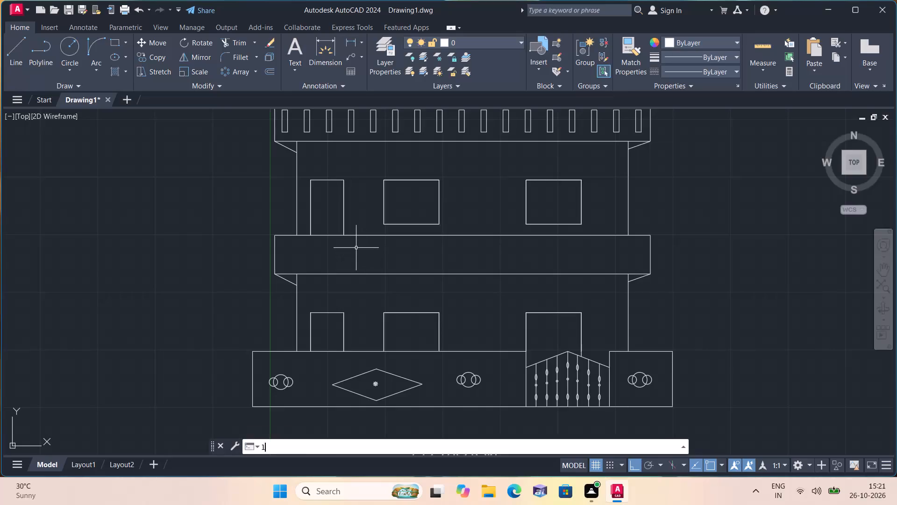
scroll(319, 247, up, 1)
click(295, 247)
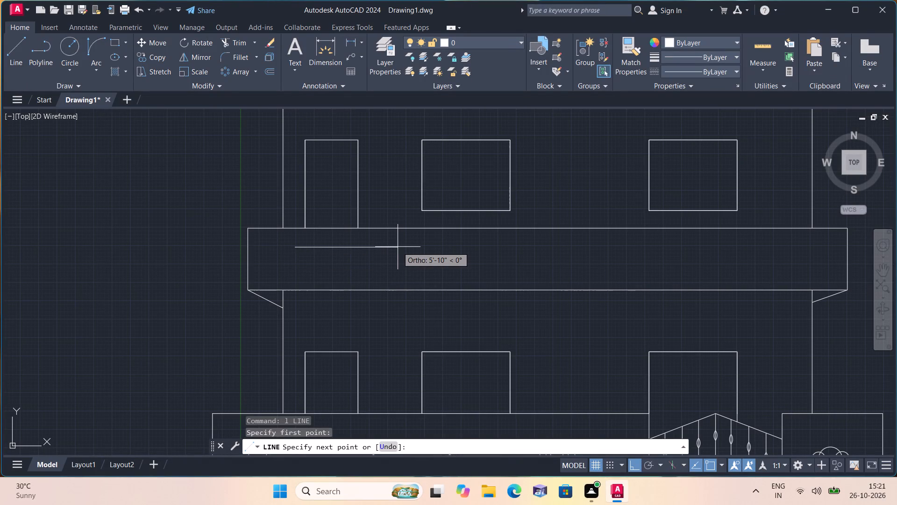
text(3')
key(space)
text(1')
key(space)
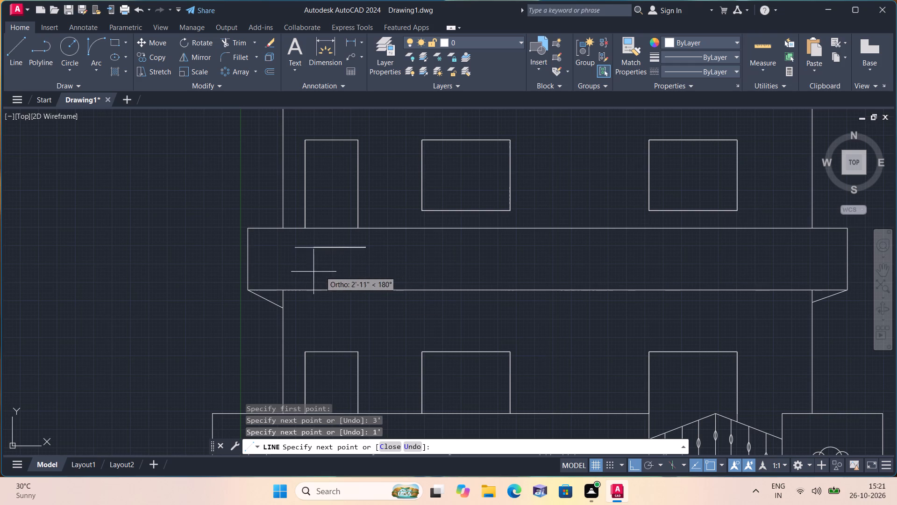
scroll(363, 248, up, 3)
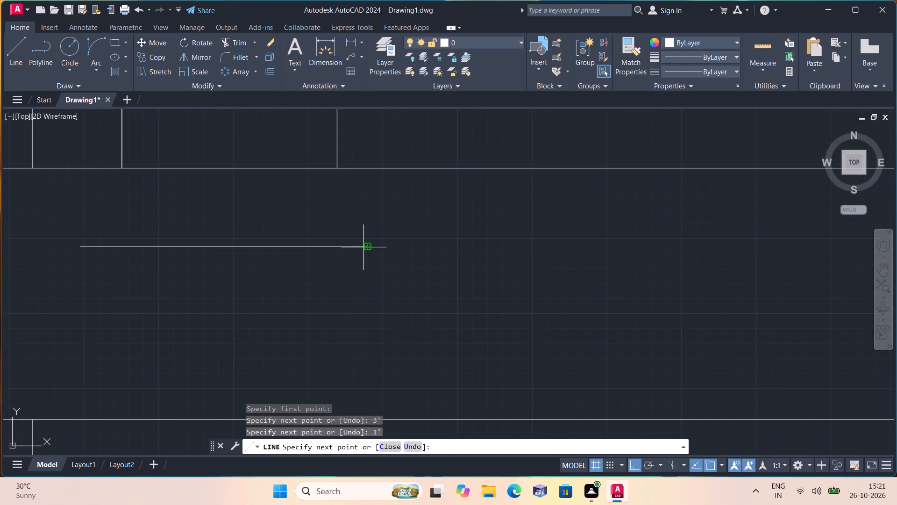
scroll(372, 249, up, 2)
key(Escape)
Erase the extra 1' segment, keeping only the 3' horizontal line in the middle band.
click(351, 239)
click(350, 242)
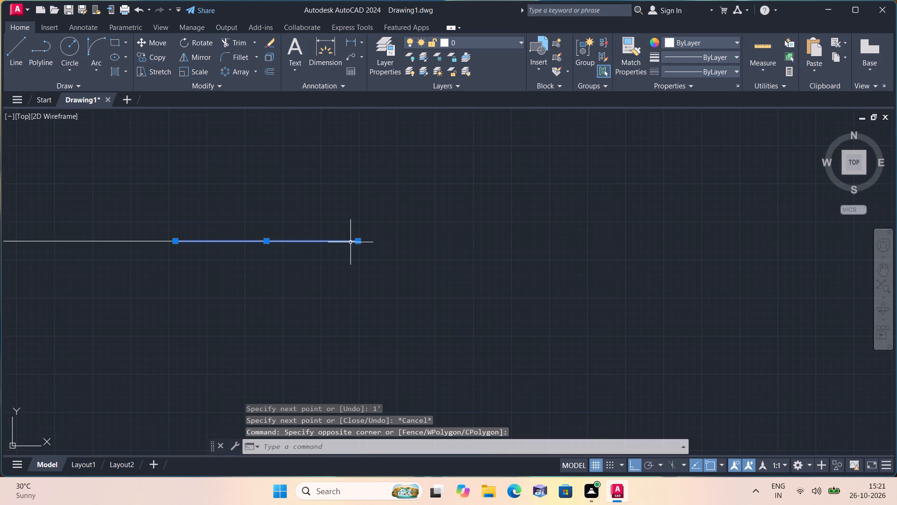
scroll(384, 231, down, 3)
key(Delete)
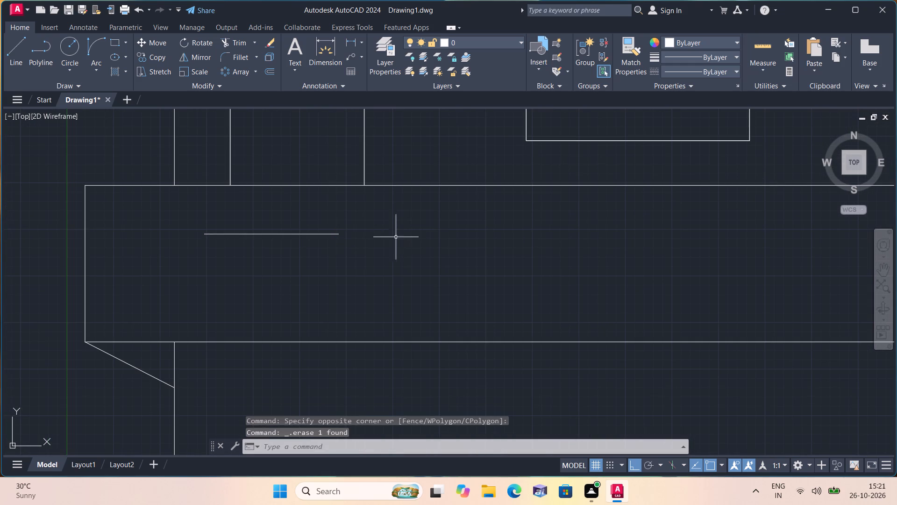
Draw a 1' line downward from the right end of the 3' line in the middle band, continuing with a 3' line leftward.
text(l)
key(space)
click(336, 234)
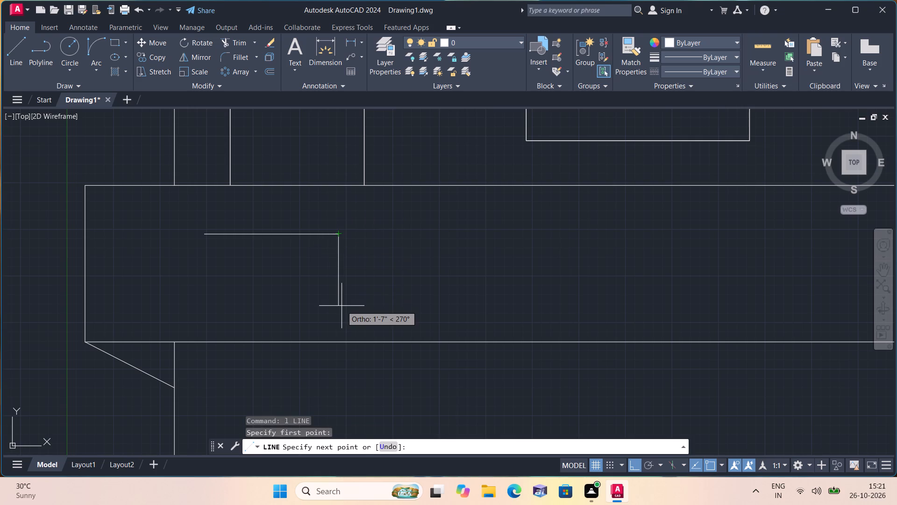
text(1')
key(space)
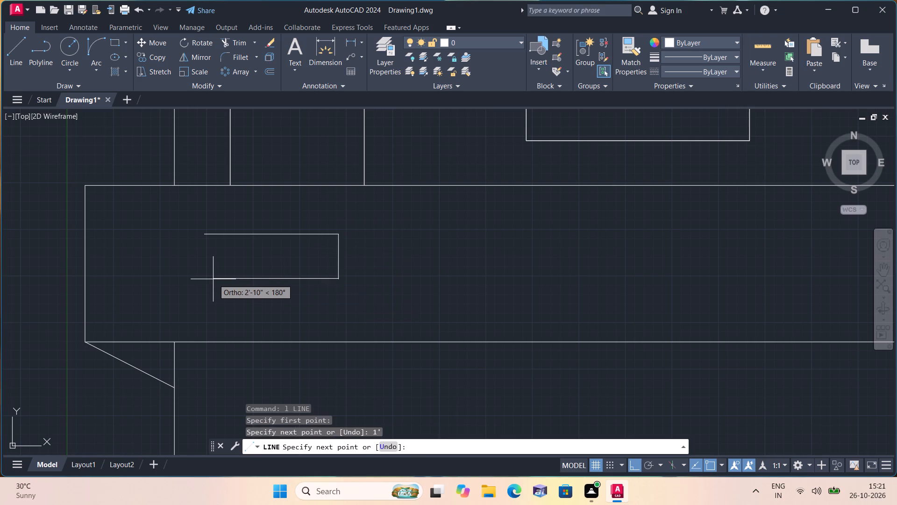
text(3')
key(space)
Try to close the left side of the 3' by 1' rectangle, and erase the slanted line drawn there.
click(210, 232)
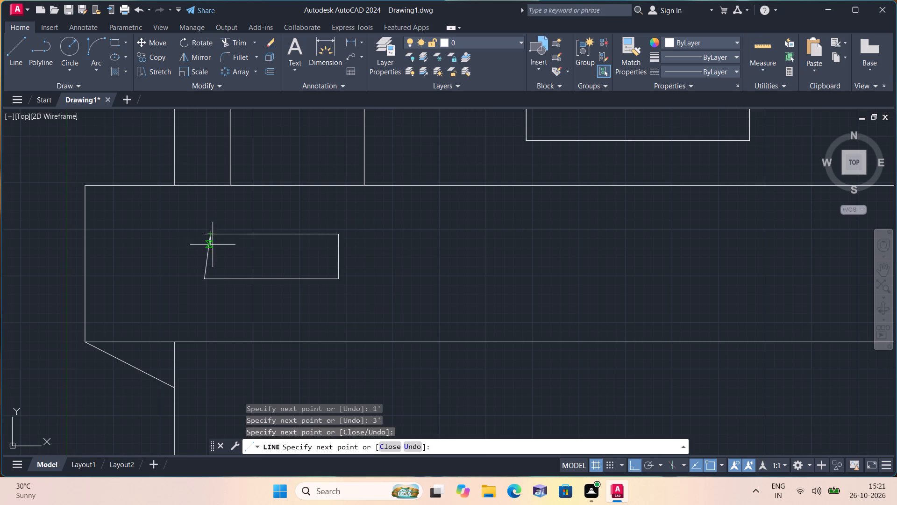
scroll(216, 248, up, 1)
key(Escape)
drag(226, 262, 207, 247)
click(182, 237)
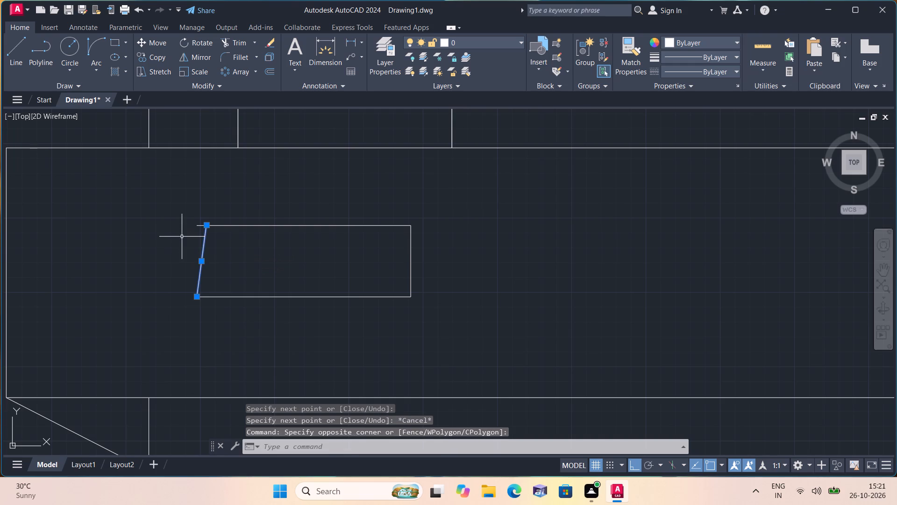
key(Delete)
Close the 3' by 1' rectangle with a vertical line joining the left ends of its two horizontal lines.
key(l)
key(space)
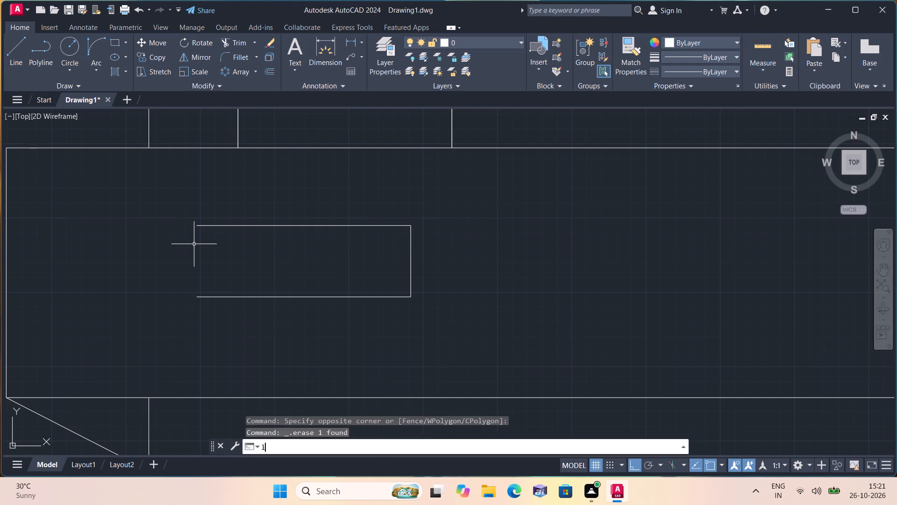
click(193, 224)
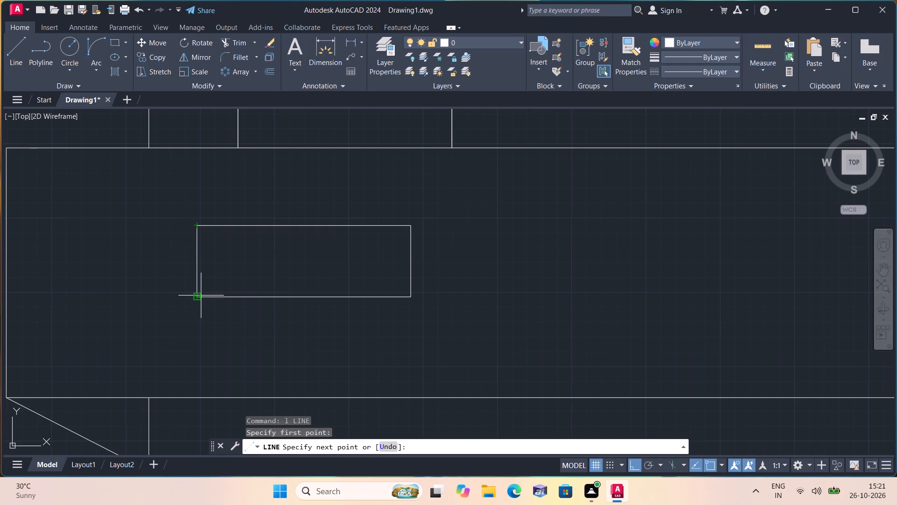
click(198, 299)
key(space)
Draw a line from the midpoint of the rectangle's right side to its centre, continuing up to the top edge's midpoint.
scroll(219, 291, down, 1)
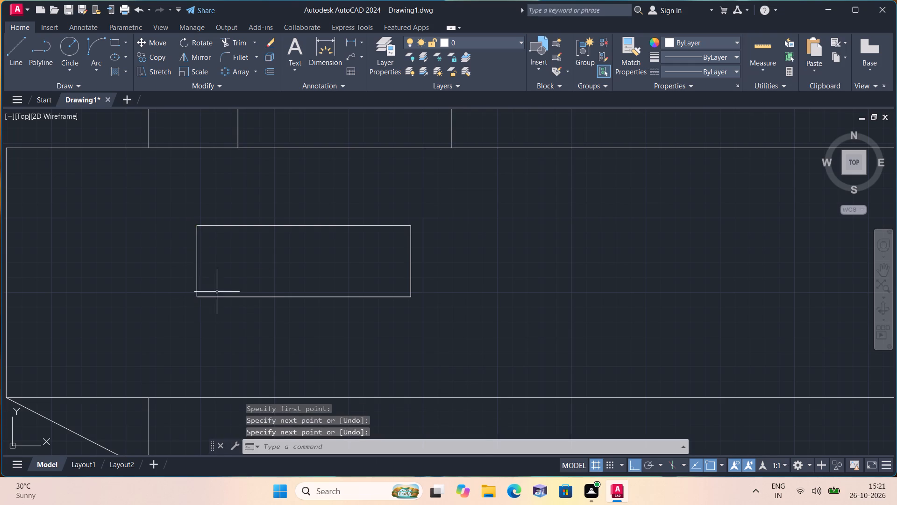
key(space)
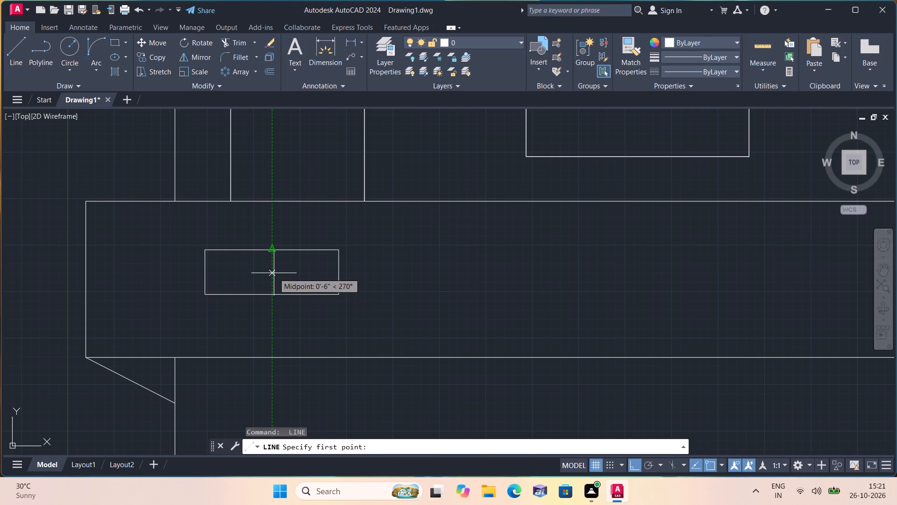
click(338, 268)
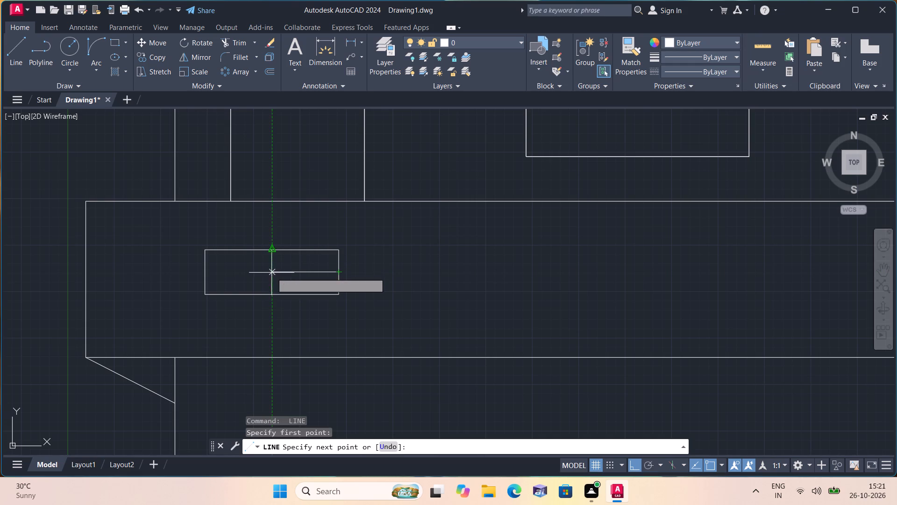
click(273, 270)
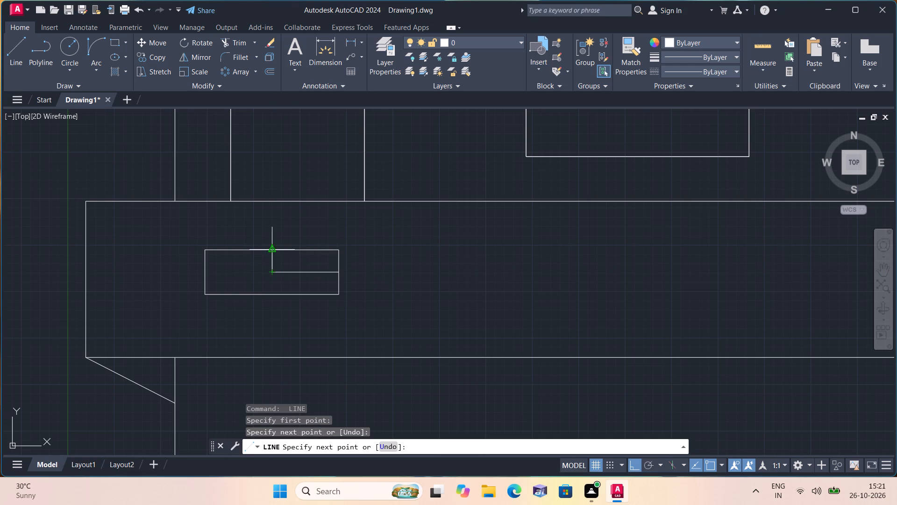
click(273, 252)
key(space)
Draw an overlapping second rectangle from the first one's centre: down 6" past its bottom edge, 3' rightward, up, and back to its right side.
key(space)
click(274, 275)
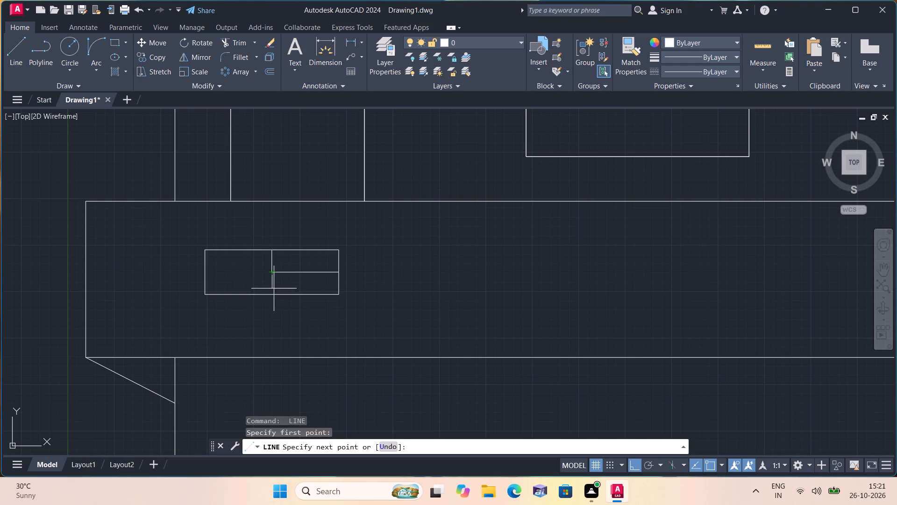
click(274, 296)
middle_drag(274, 320, 271, 299)
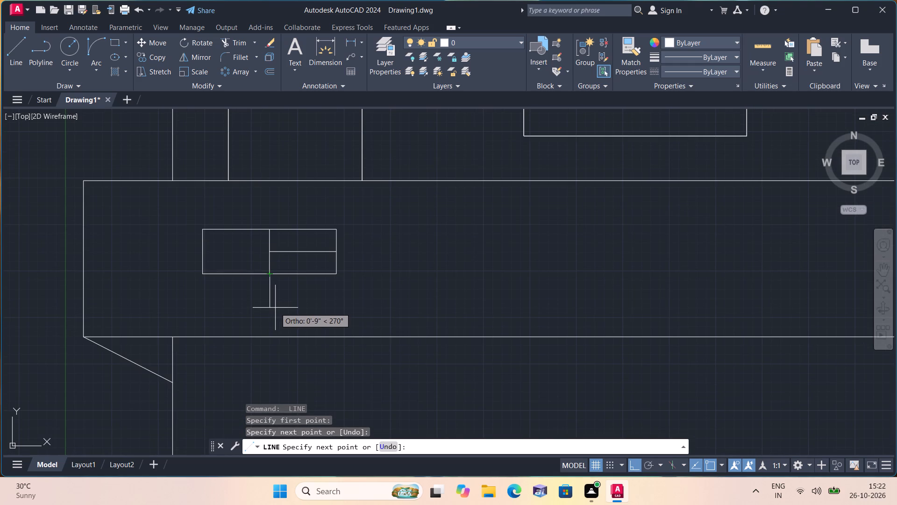
key(6)
key(shift+quotedbl)
key(space)
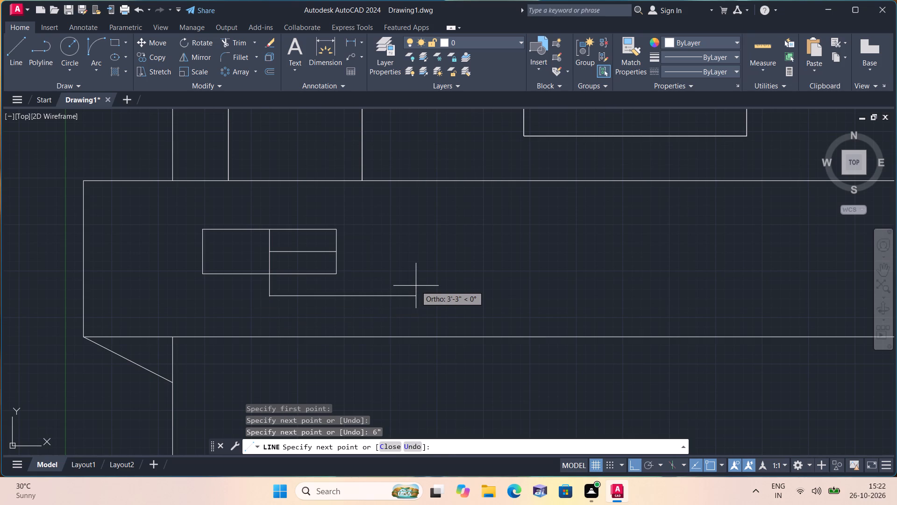
text(3')
key(space)
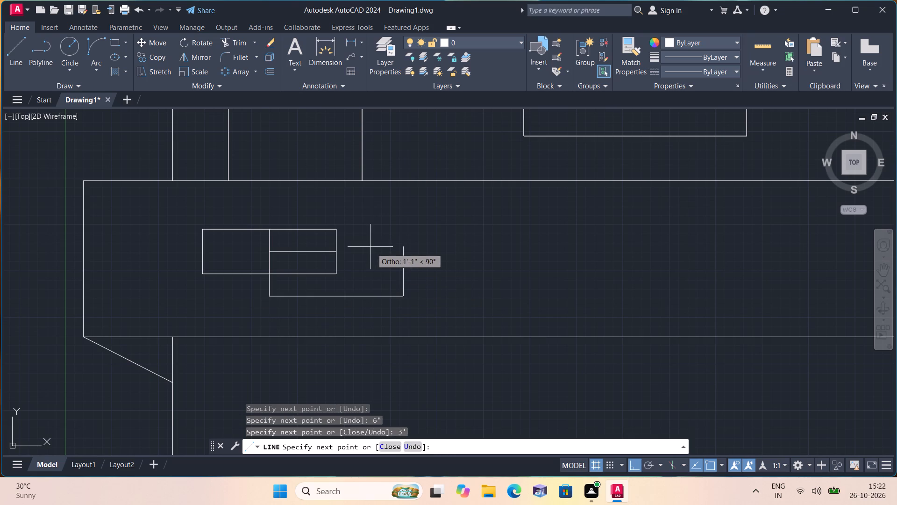
click(401, 253)
click(334, 252)
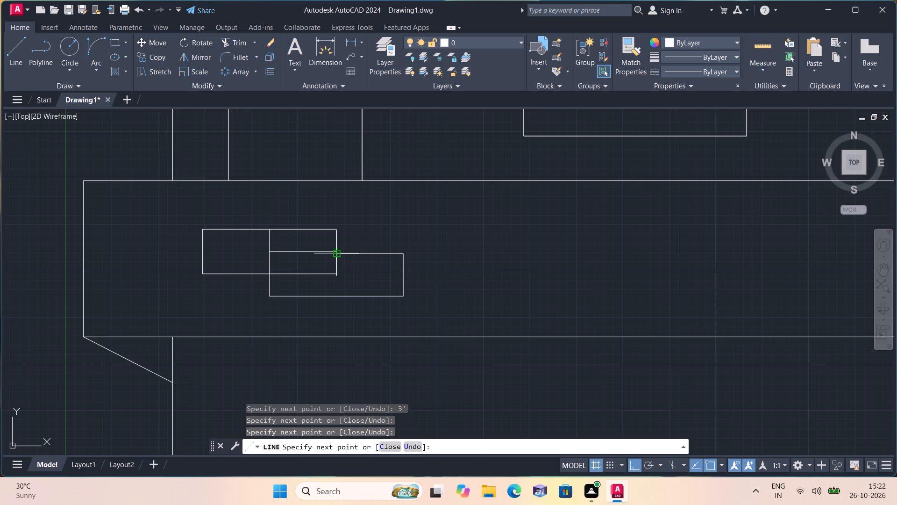
key(space)
Trim the vertical line inside the first rectangle between its top edge and the second rectangle's top edge.
scroll(384, 238, down, 1)
text(tri)
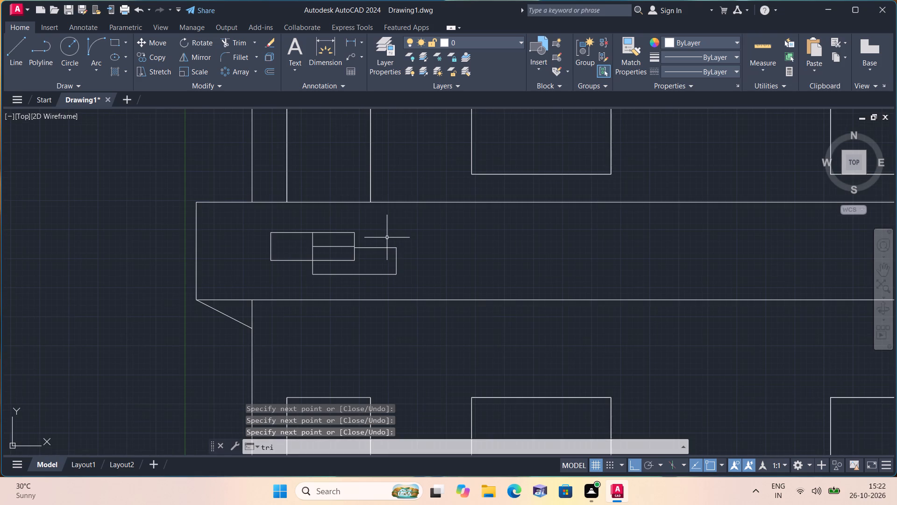
text(m)
key(space)
click(306, 238)
click(323, 238)
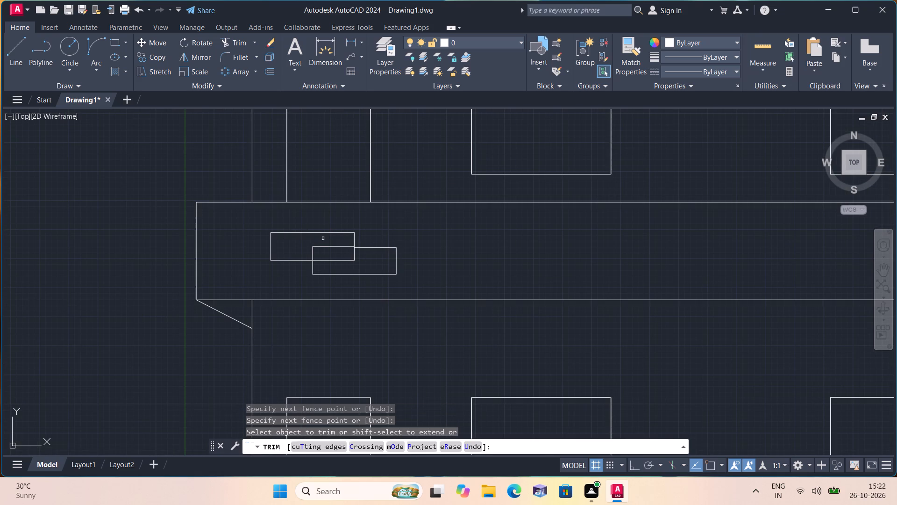
scroll(323, 239, down, 1)
key(space)
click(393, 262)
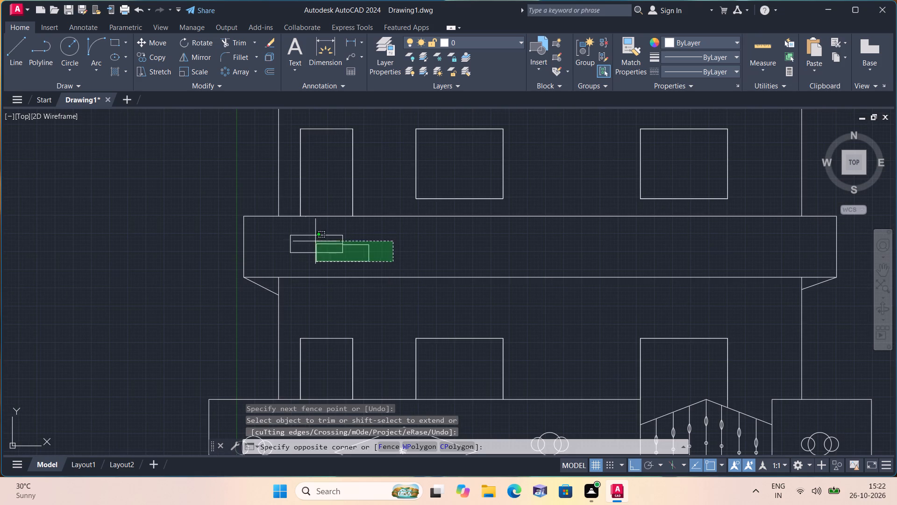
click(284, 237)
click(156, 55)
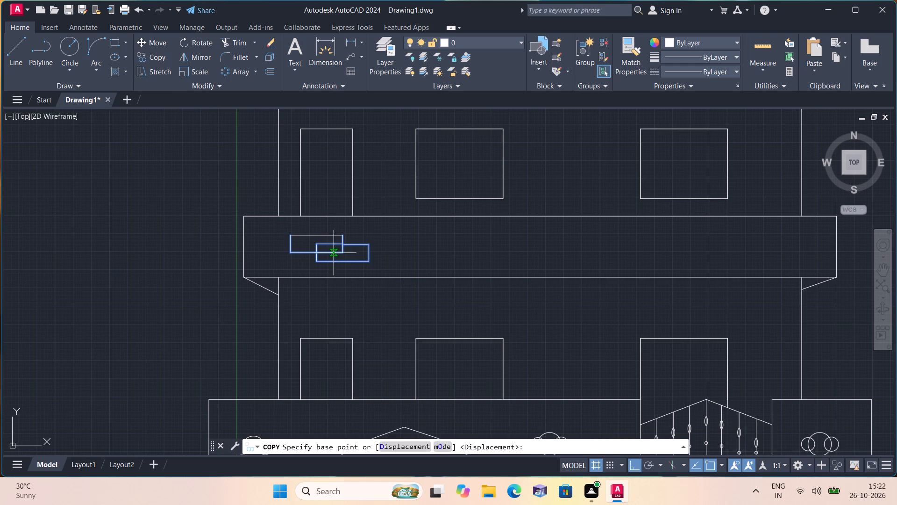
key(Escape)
Copy the pair of overlapping rectangles about 24'-2" horizontally to the right end of the middle band.
scroll(353, 254, up, 1)
click(400, 267)
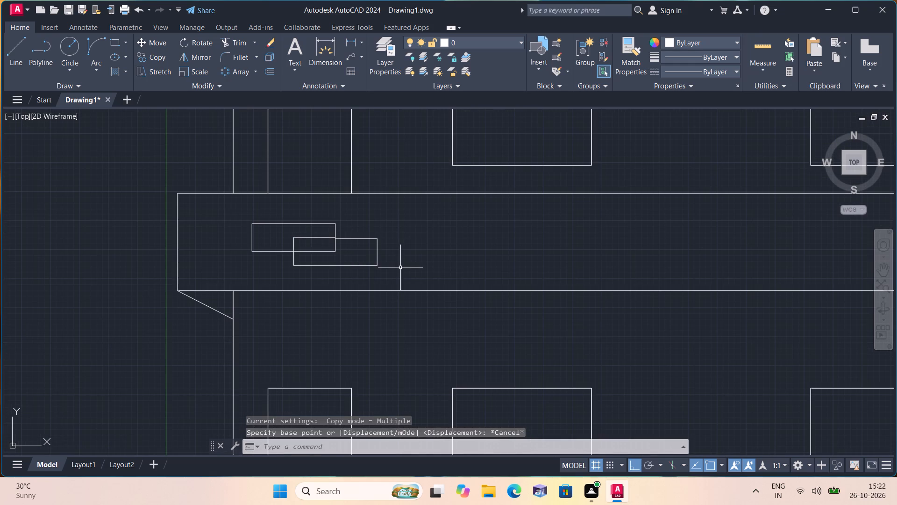
click(236, 215)
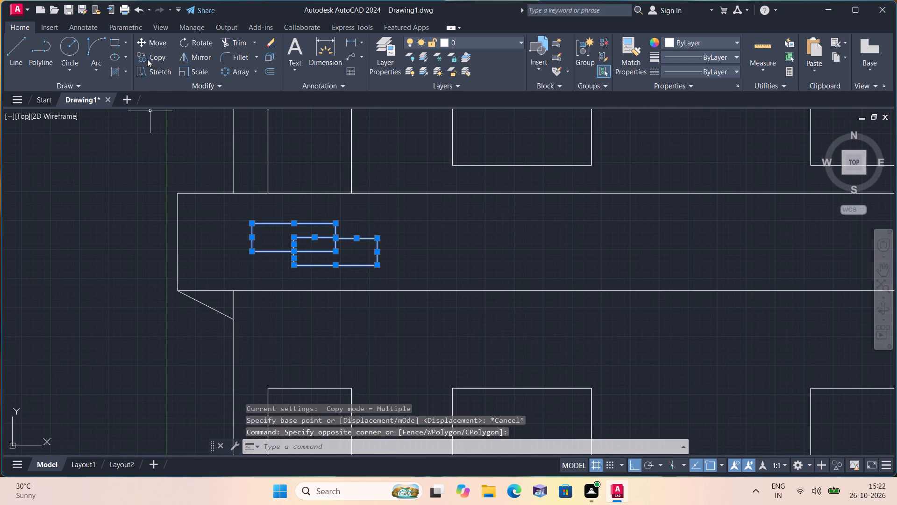
drag(147, 58, 155, 66)
click(307, 241)
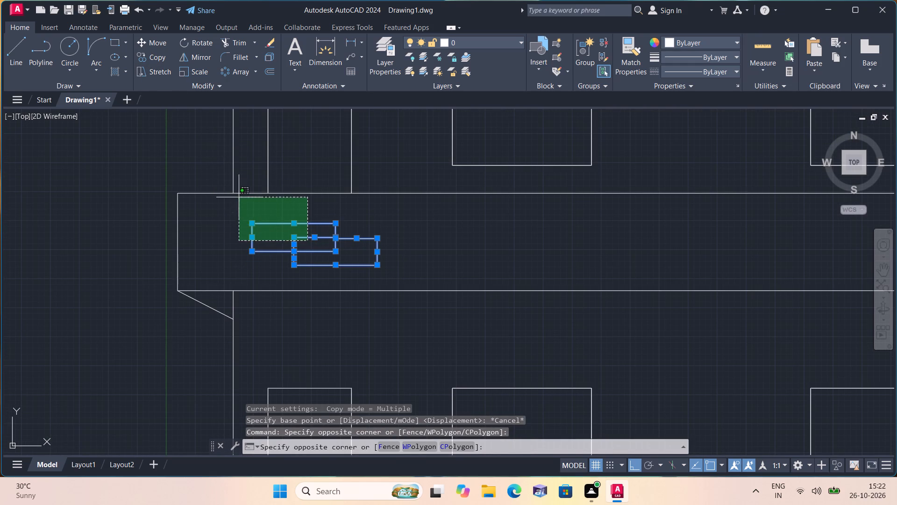
click(267, 242)
click(158, 56)
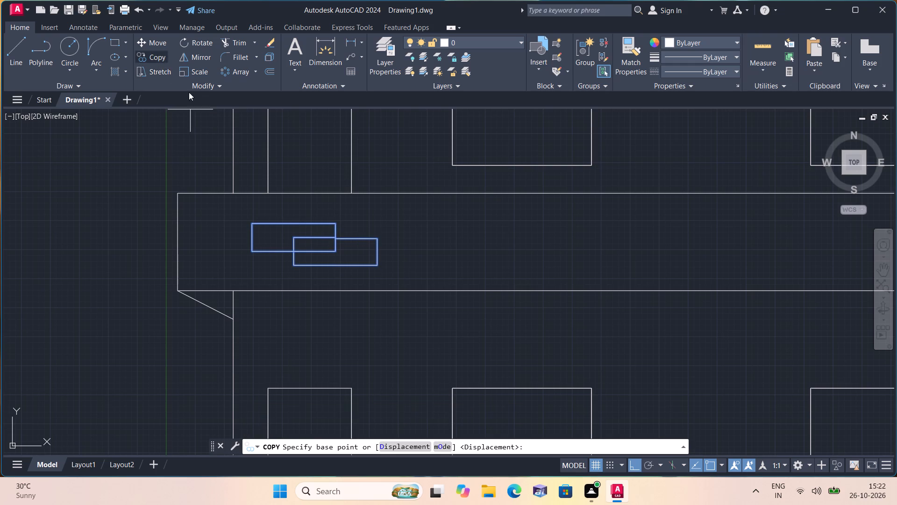
click(306, 239)
scroll(335, 247, down, 1)
middle_drag(506, 263, 428, 287)
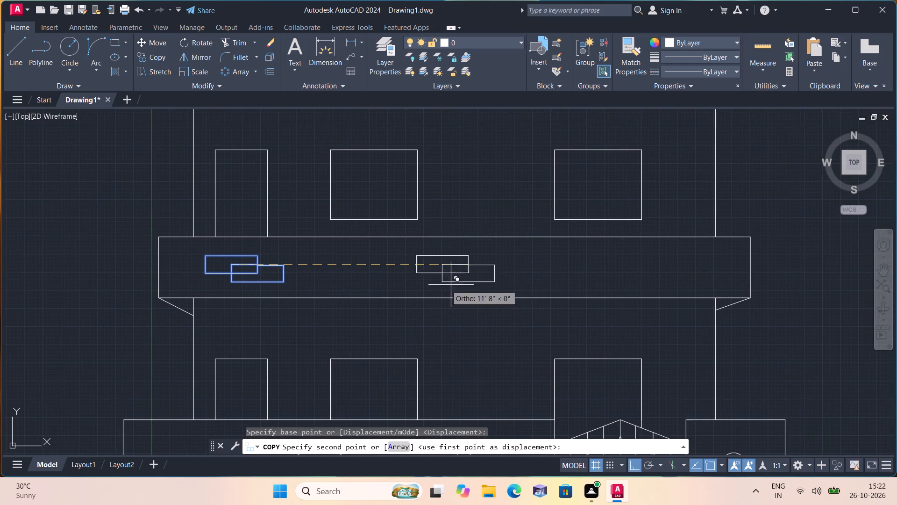
click(660, 280)
key(Escape)
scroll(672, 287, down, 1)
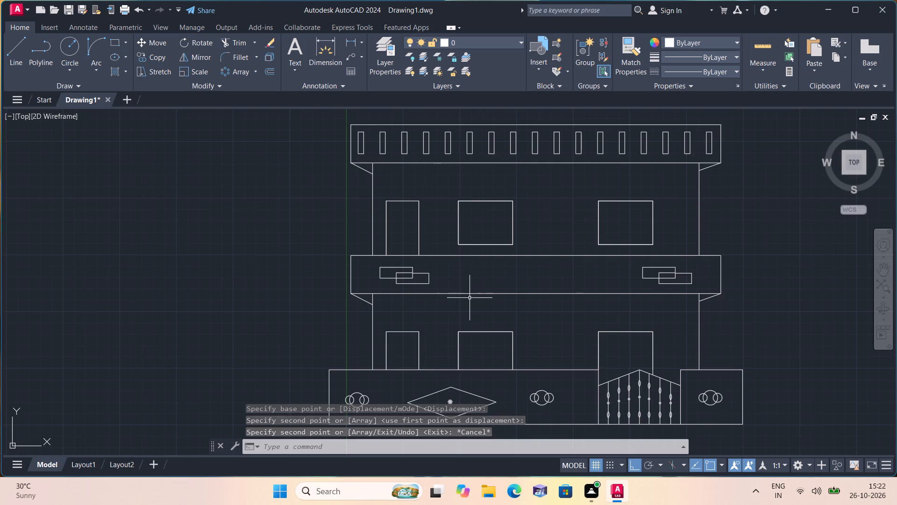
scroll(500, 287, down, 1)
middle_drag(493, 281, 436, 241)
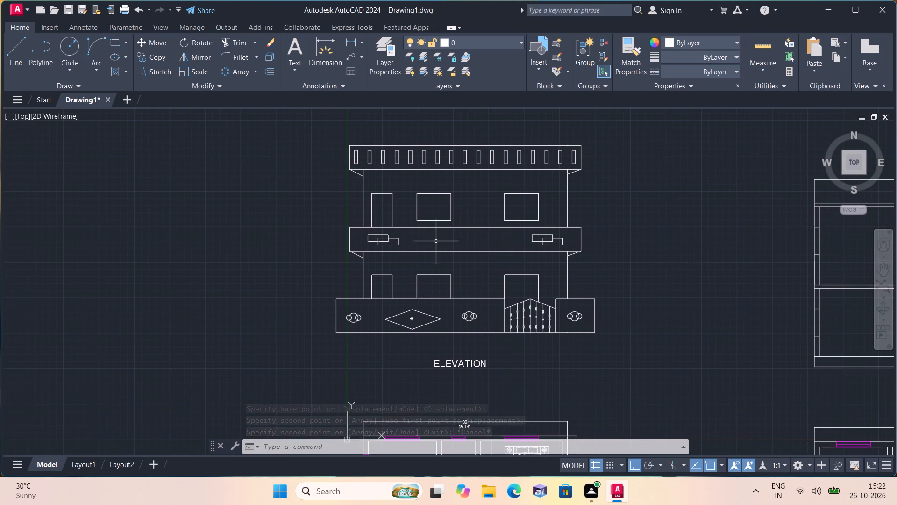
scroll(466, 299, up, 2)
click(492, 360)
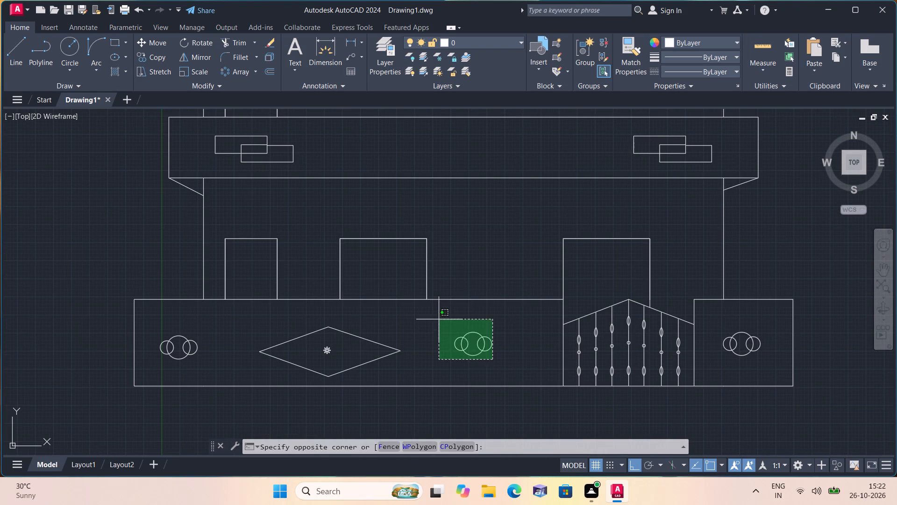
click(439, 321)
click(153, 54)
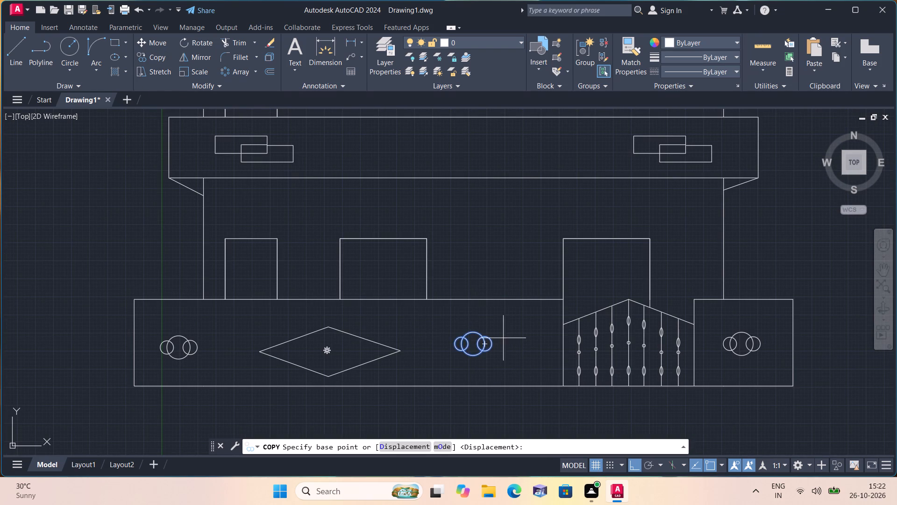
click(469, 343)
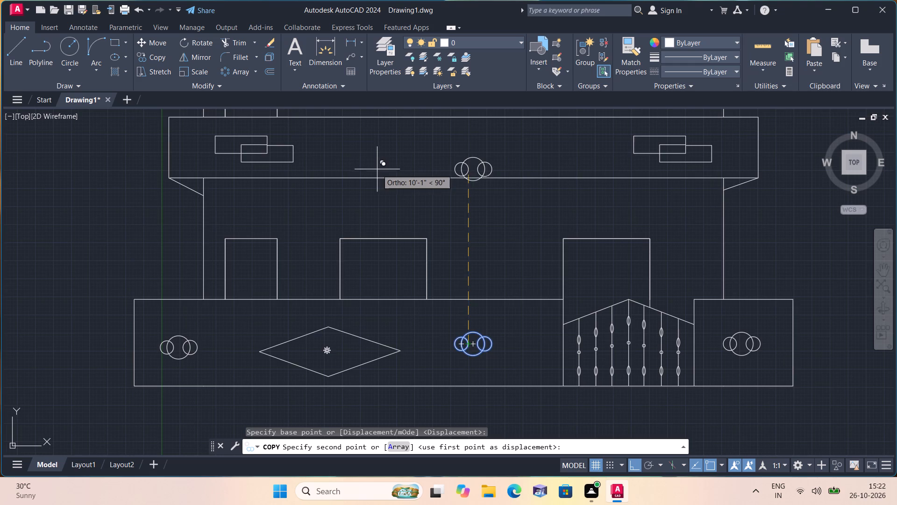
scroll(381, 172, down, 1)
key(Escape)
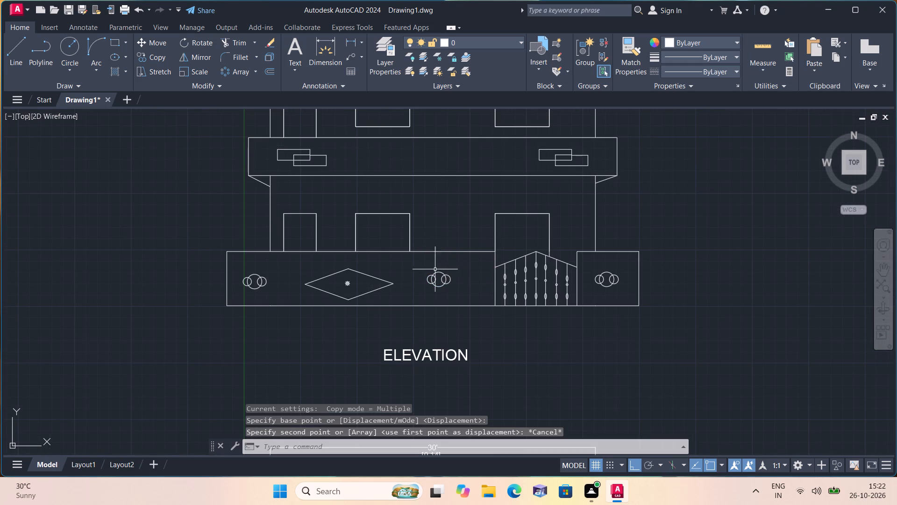
Draw a small circle at the middle of the mid-level band, between the two overlapping-rectangle motifs.
scroll(407, 173, down, 1)
middle_drag(407, 176, 405, 245)
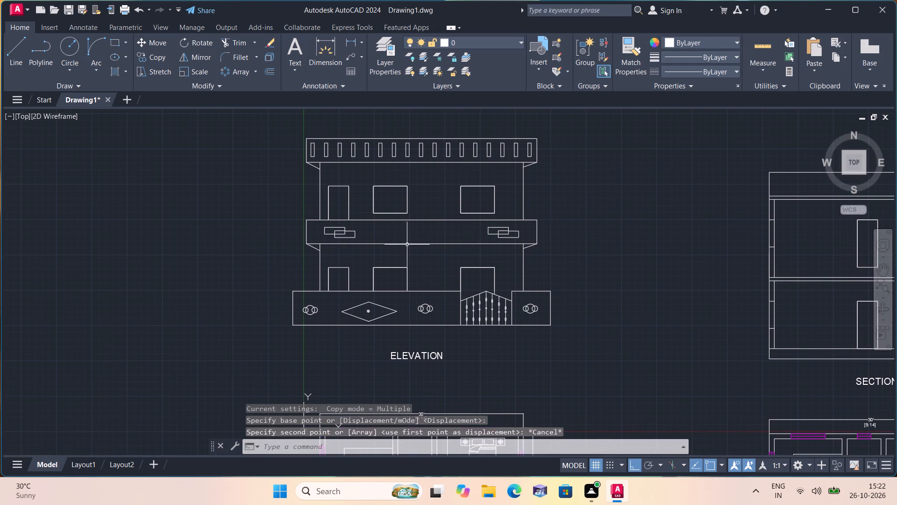
key(c)
key(space)
scroll(415, 236, up, 2)
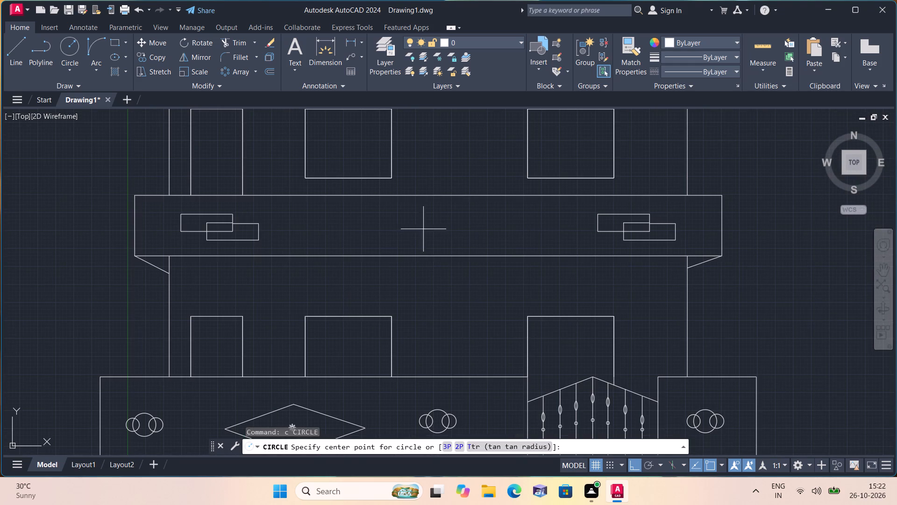
click(426, 225)
click(429, 229)
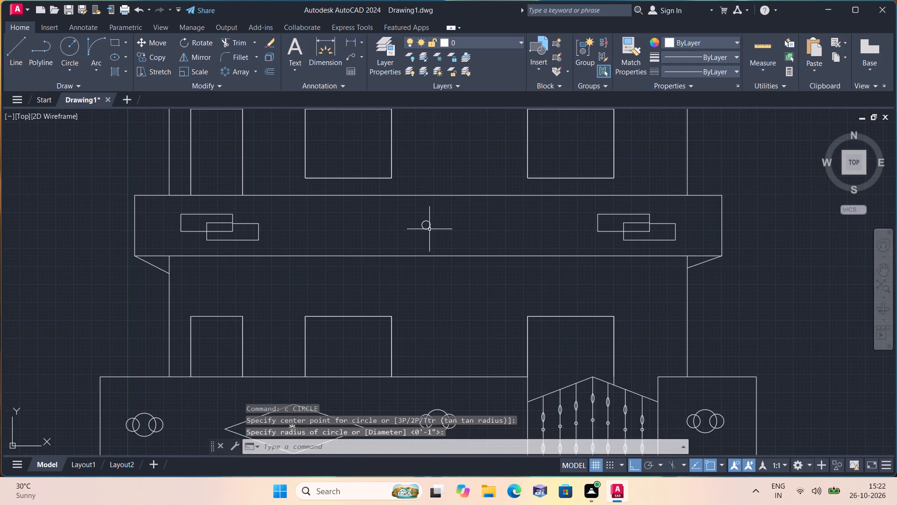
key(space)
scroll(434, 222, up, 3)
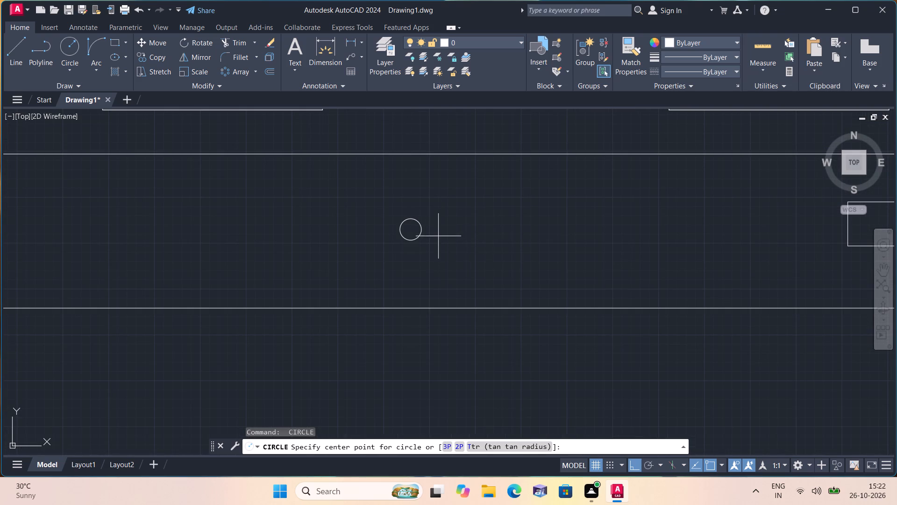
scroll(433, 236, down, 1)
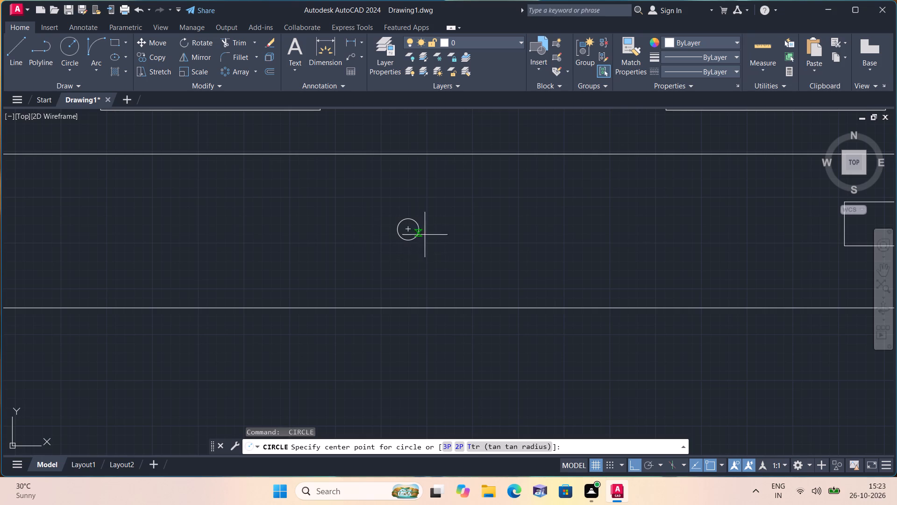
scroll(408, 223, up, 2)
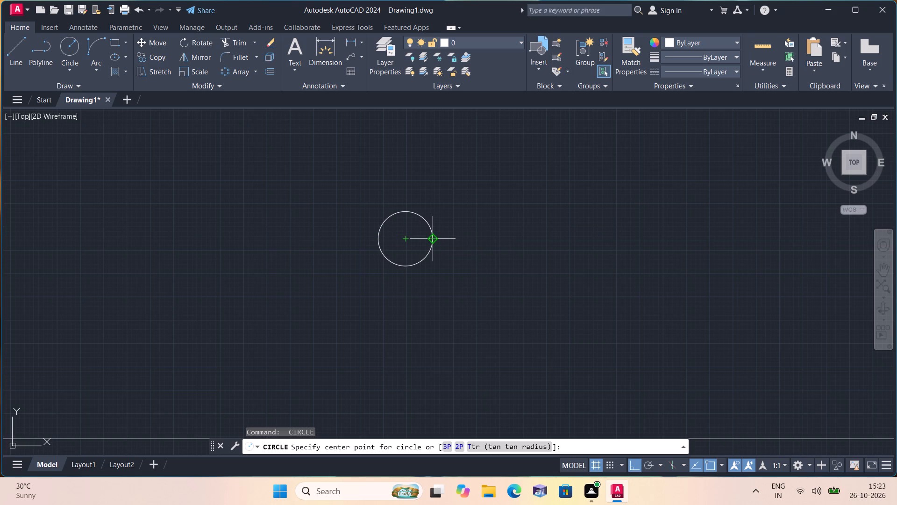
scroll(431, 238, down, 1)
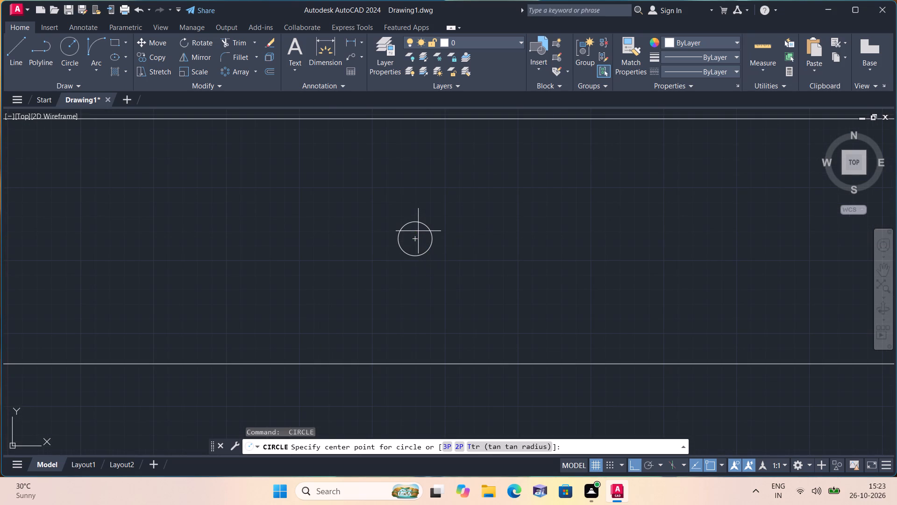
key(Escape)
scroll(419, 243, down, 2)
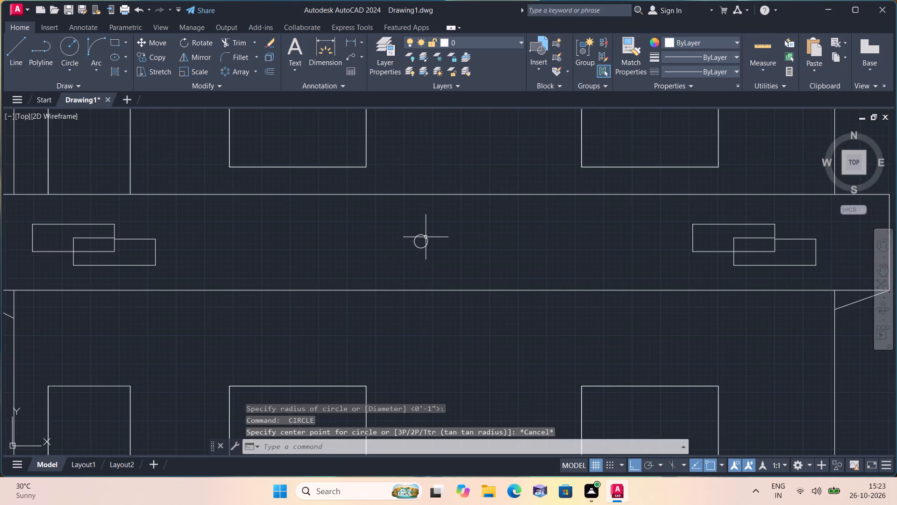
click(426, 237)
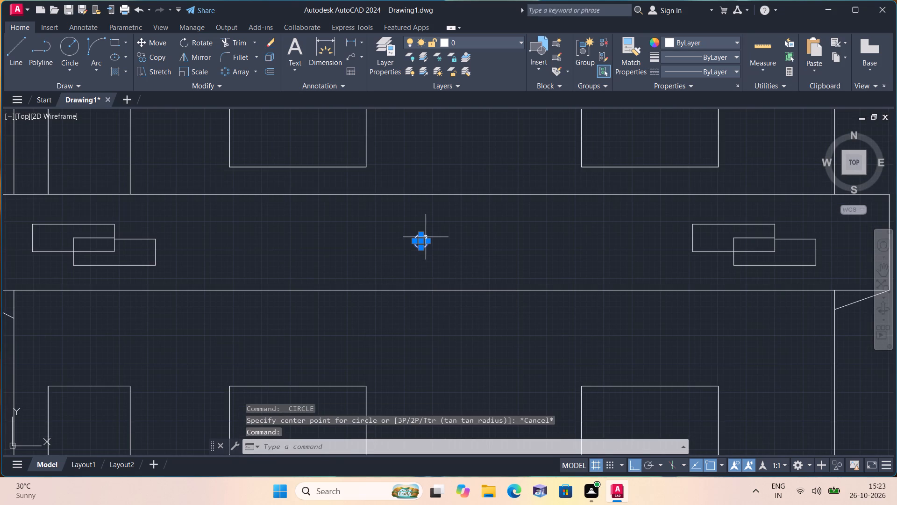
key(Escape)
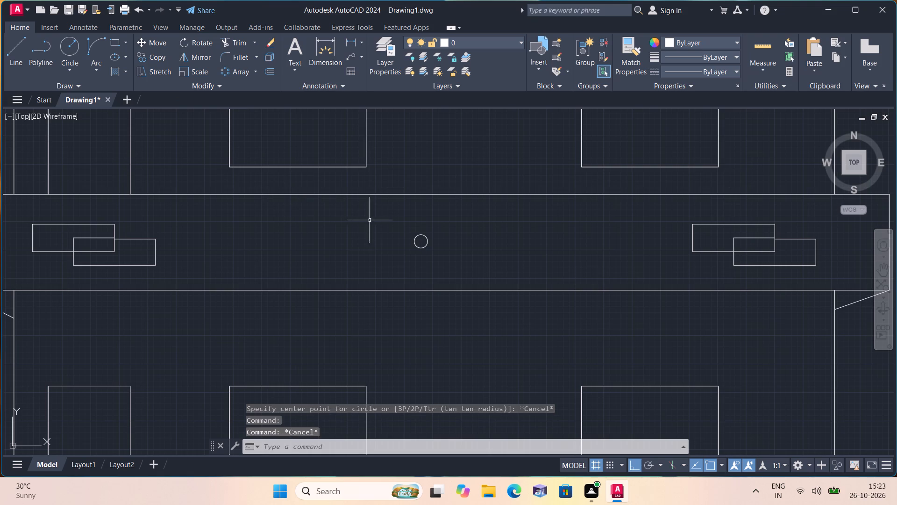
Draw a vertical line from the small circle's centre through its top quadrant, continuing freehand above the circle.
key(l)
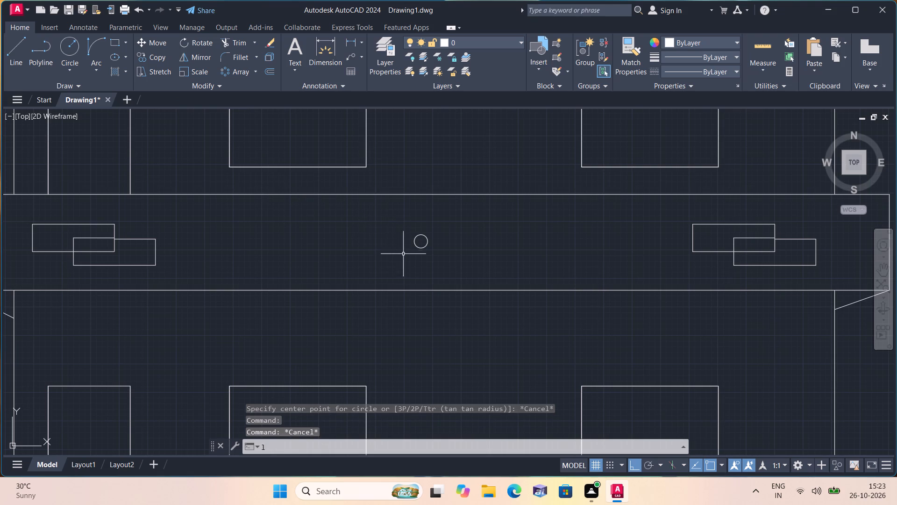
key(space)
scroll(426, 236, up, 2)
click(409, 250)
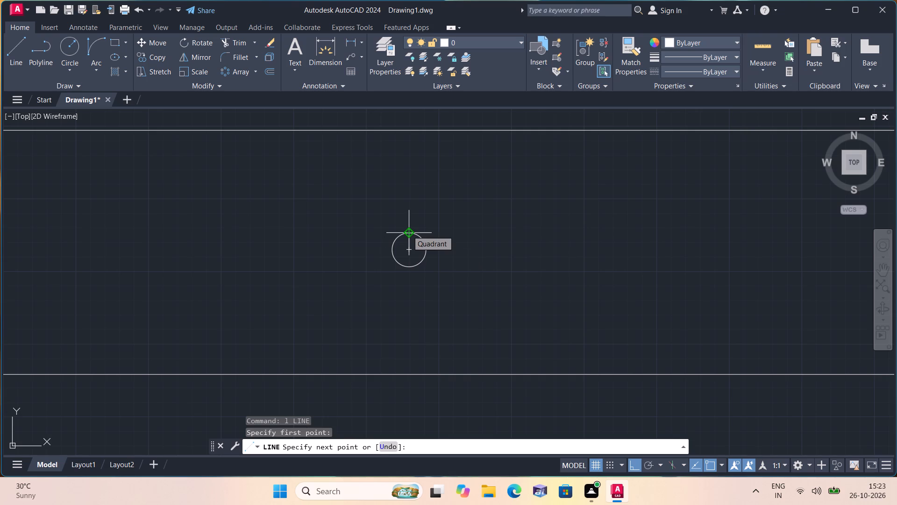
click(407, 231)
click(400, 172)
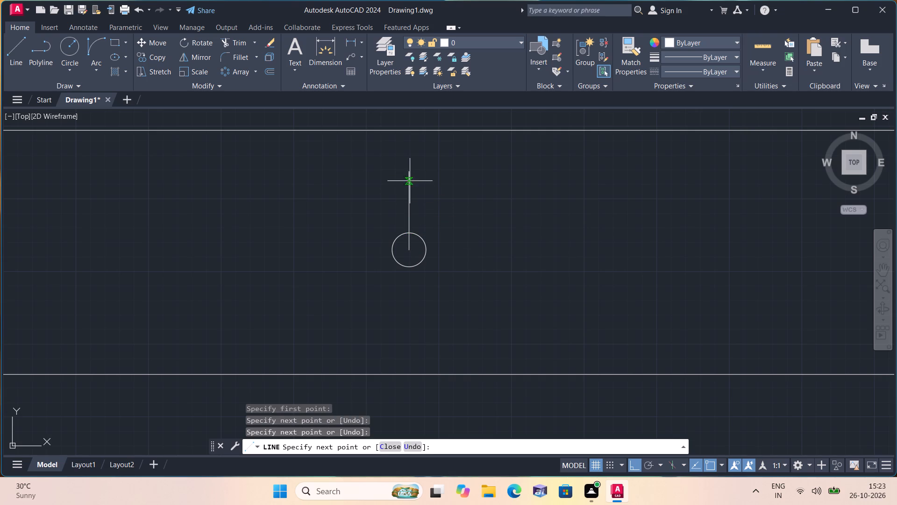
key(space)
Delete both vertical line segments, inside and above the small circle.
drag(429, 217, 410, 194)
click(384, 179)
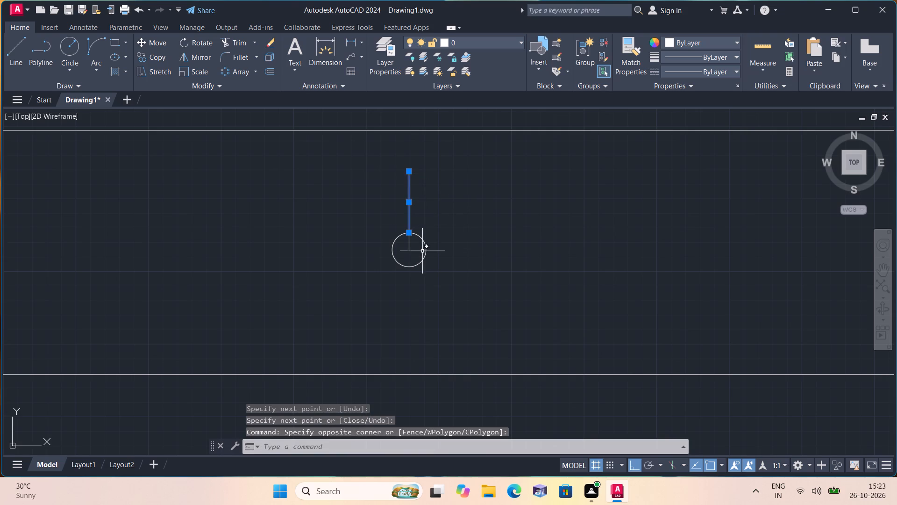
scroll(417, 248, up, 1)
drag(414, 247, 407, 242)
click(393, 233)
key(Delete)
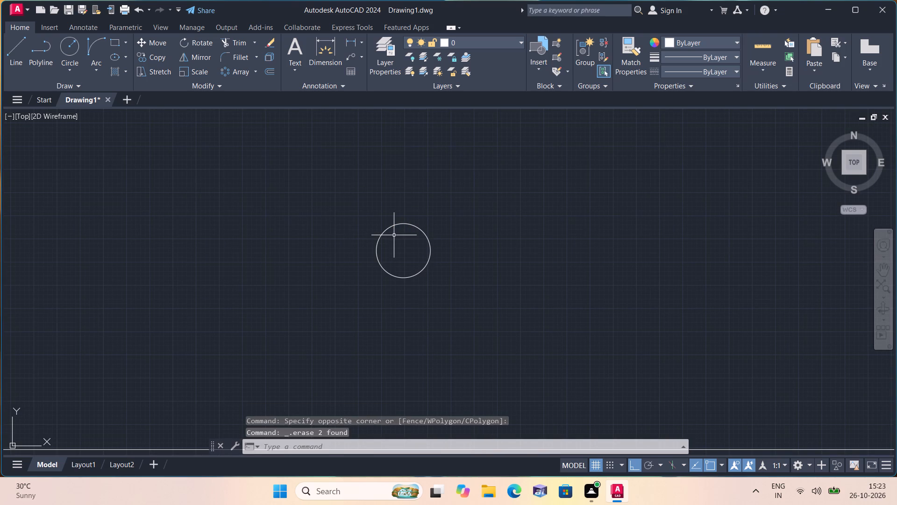
Draw a 1' vertical line upward from the small circle's top quadrant.
key(l)
key(space)
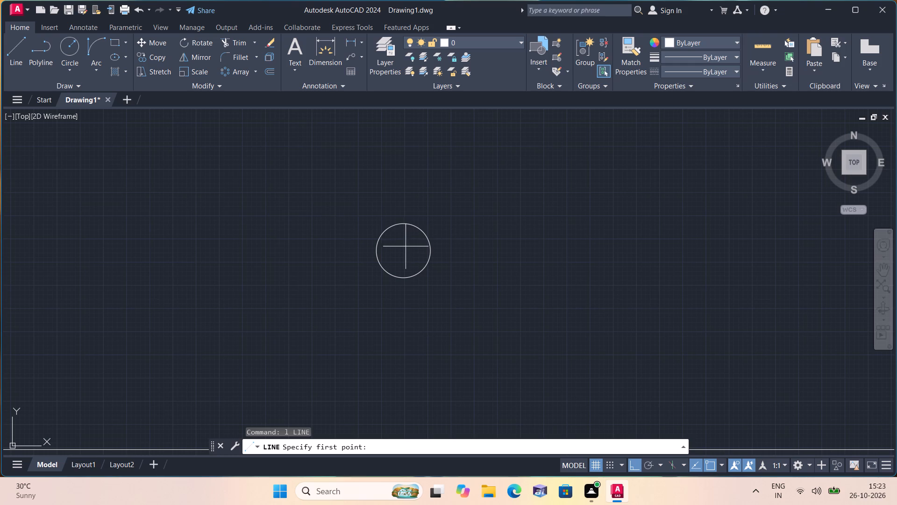
click(404, 224)
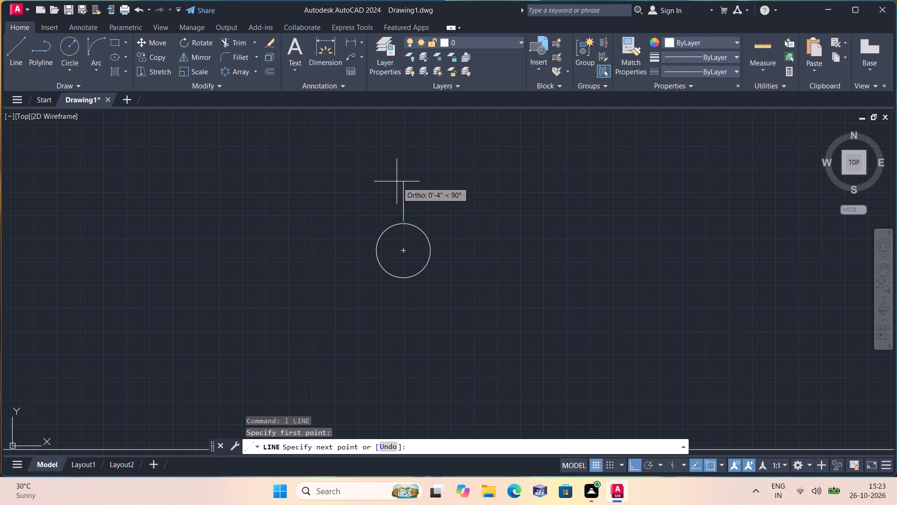
scroll(397, 180, down, 1)
text(1')
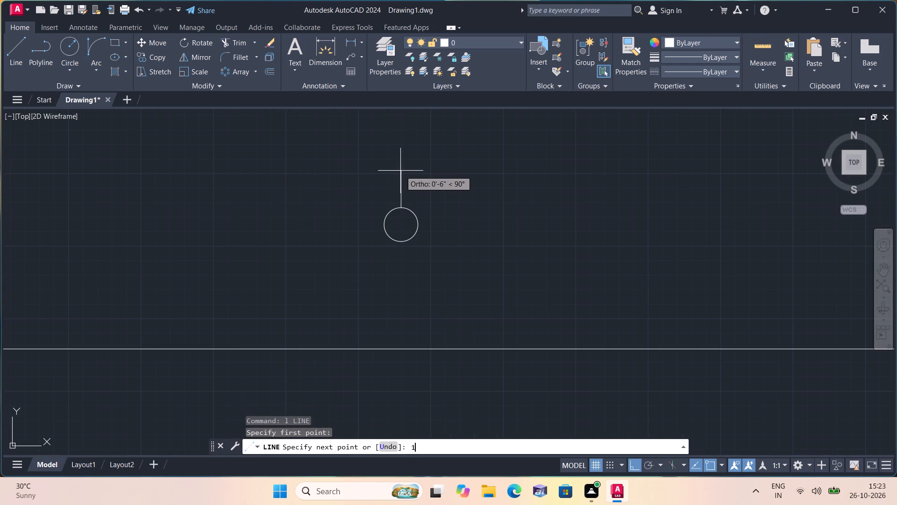
key(space)
key(Escape)
scroll(406, 173, down, 1)
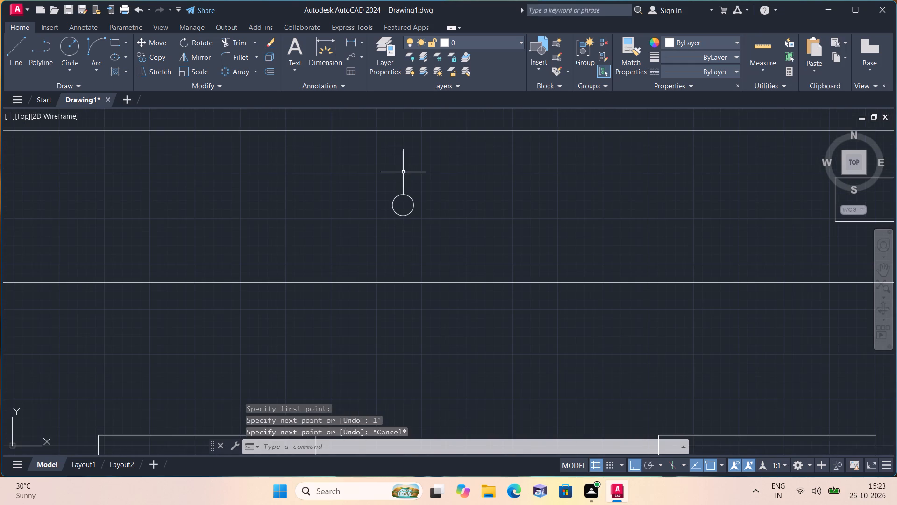
Draw a Start, End, Direction arc from the vertical line's top end to its bottom end, bulging slightly leftward with ortho off.
click(93, 69)
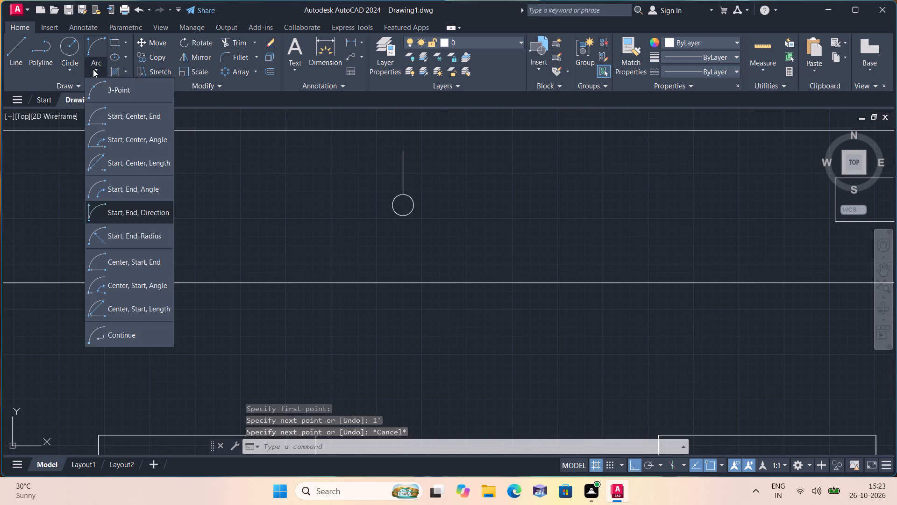
click(151, 208)
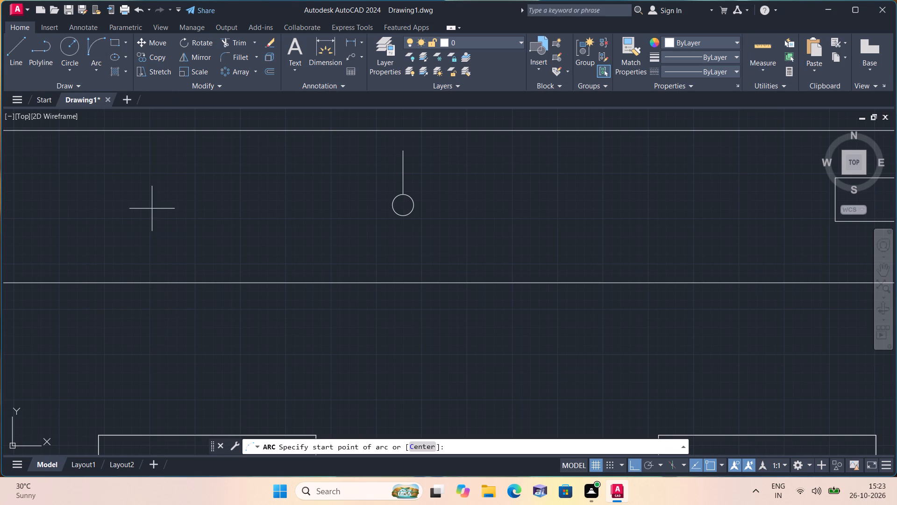
click(402, 151)
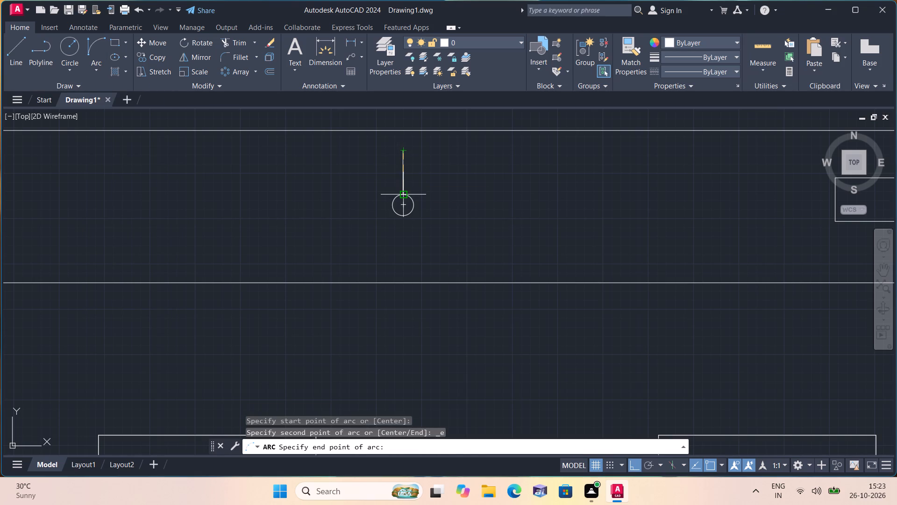
click(403, 196)
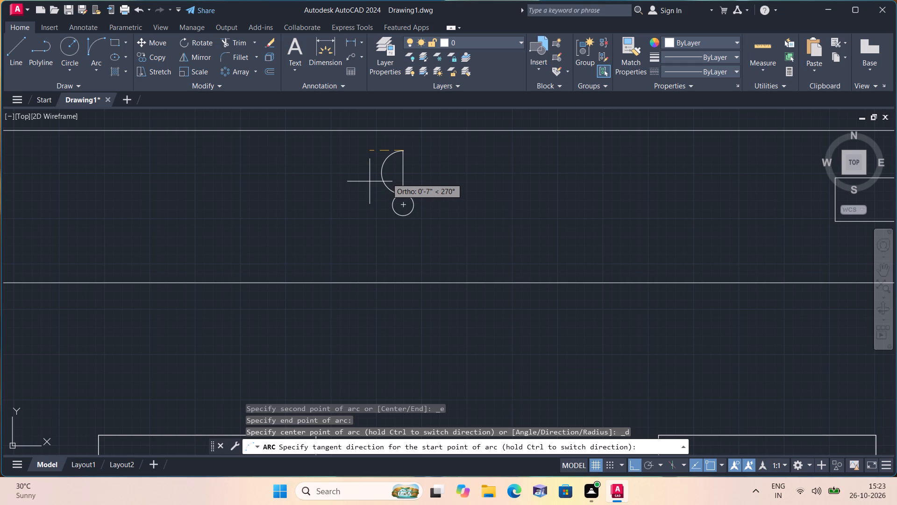
key(F8)
scroll(393, 179, up, 2)
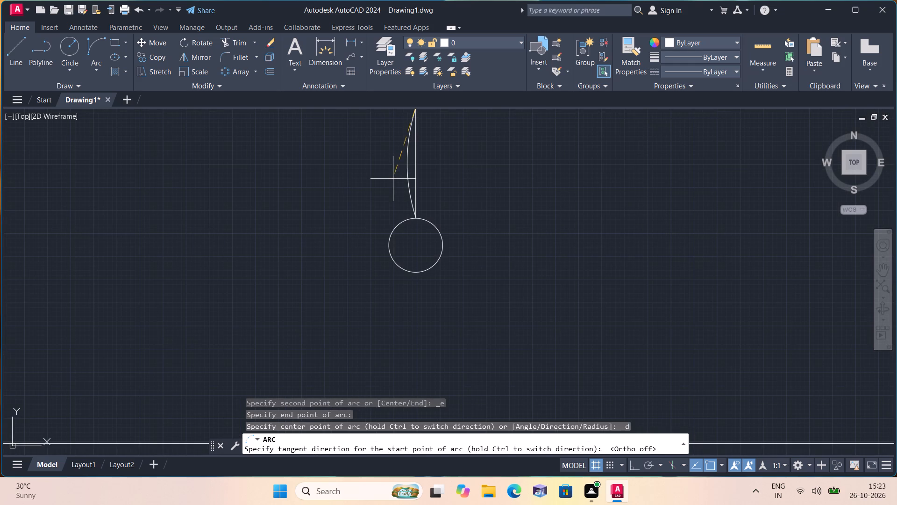
click(388, 174)
scroll(417, 183, up, 1)
middle_drag(412, 179, 388, 241)
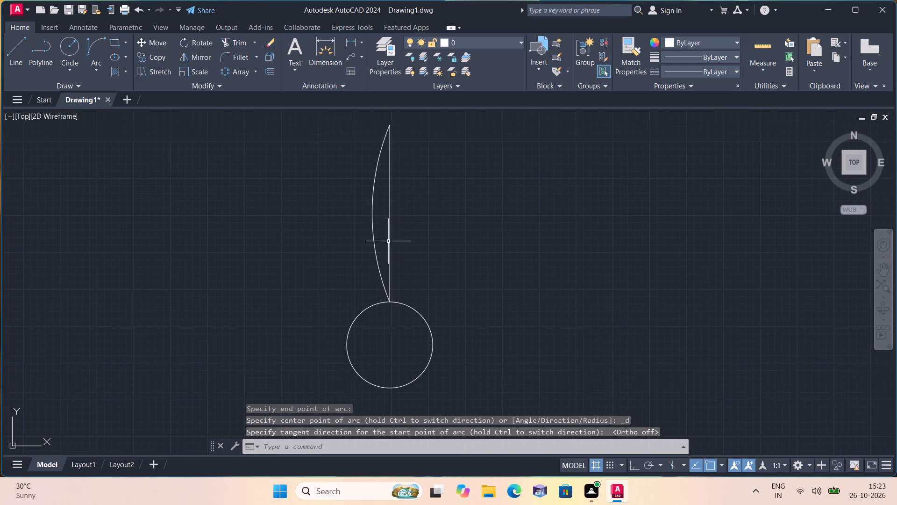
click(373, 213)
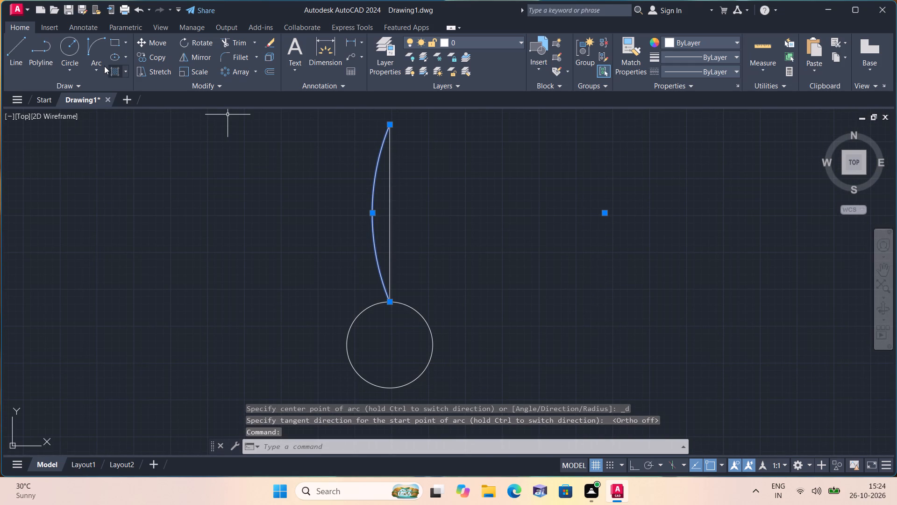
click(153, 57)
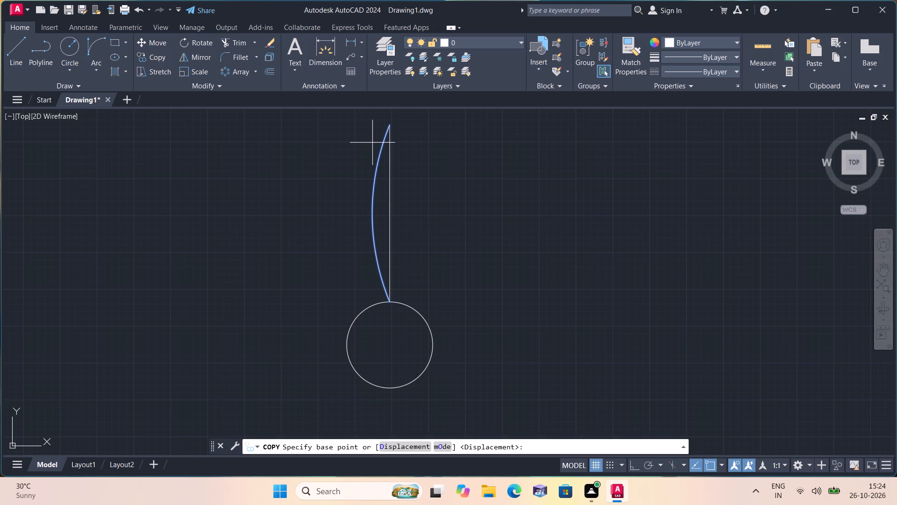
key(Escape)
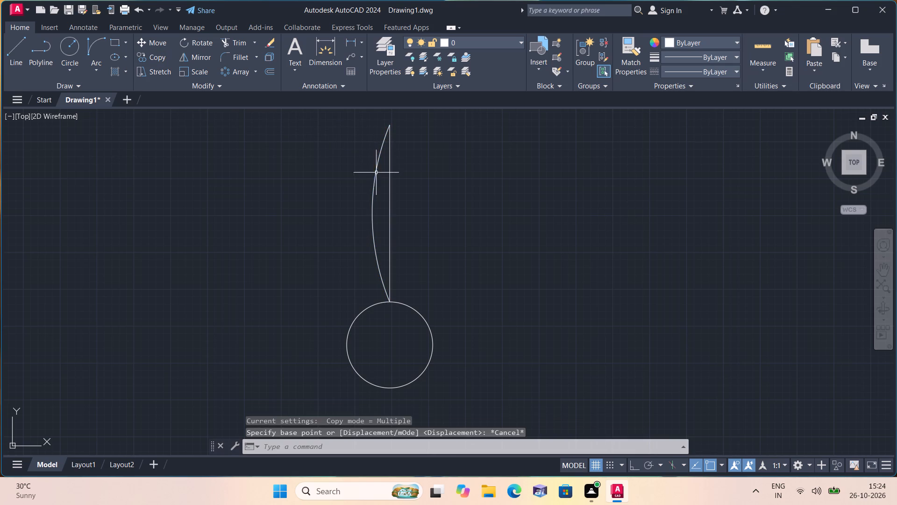
Mirror the arc about the vertical line with ortho on, keeping the source arc, to form a petal.
click(375, 172)
click(202, 57)
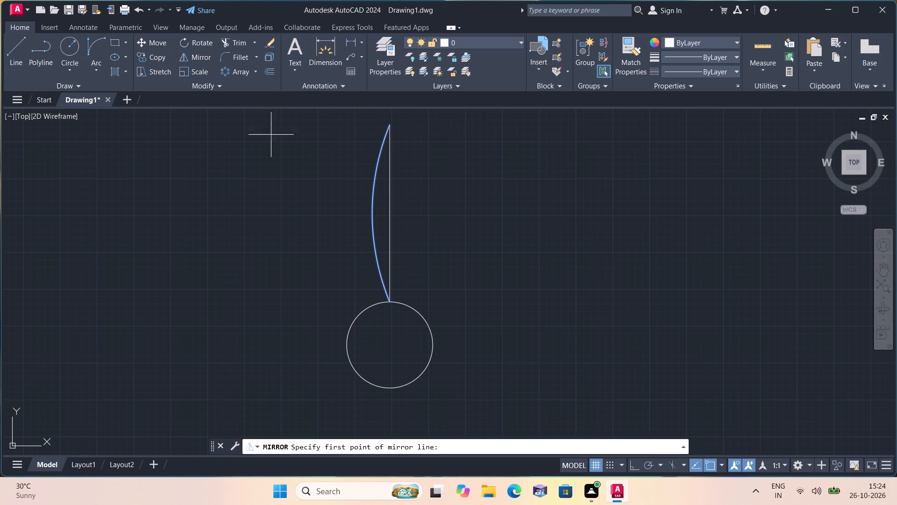
key(F8)
click(392, 124)
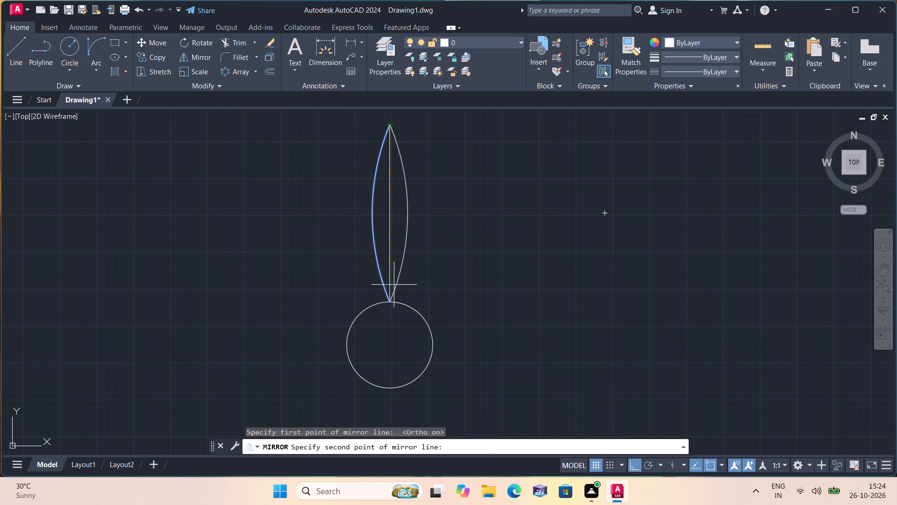
click(394, 302)
key(n)
key(space)
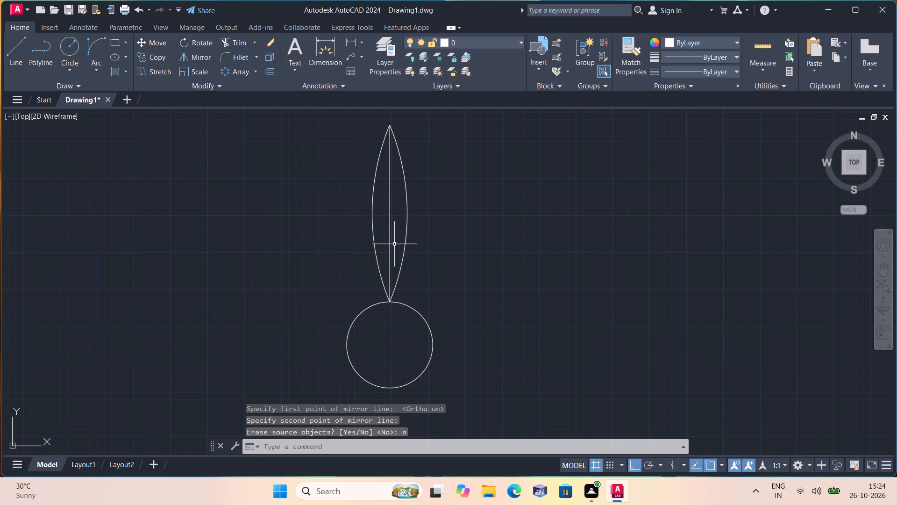
Delete the vertical construction line inside the petal.
click(390, 239)
key(Delete)
Polar array the two petal arcs around the small circle's center with 12 items over 360 degrees.
scroll(390, 239, down, 2)
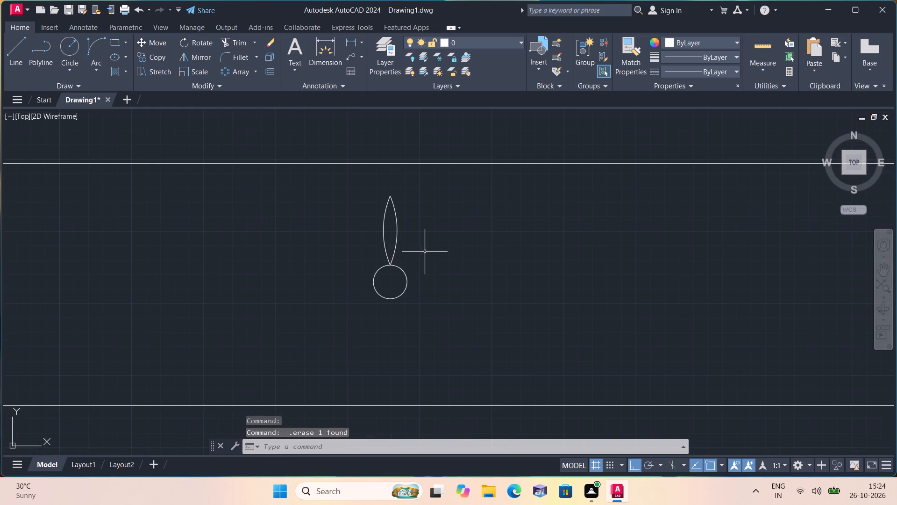
click(425, 251)
click(362, 220)
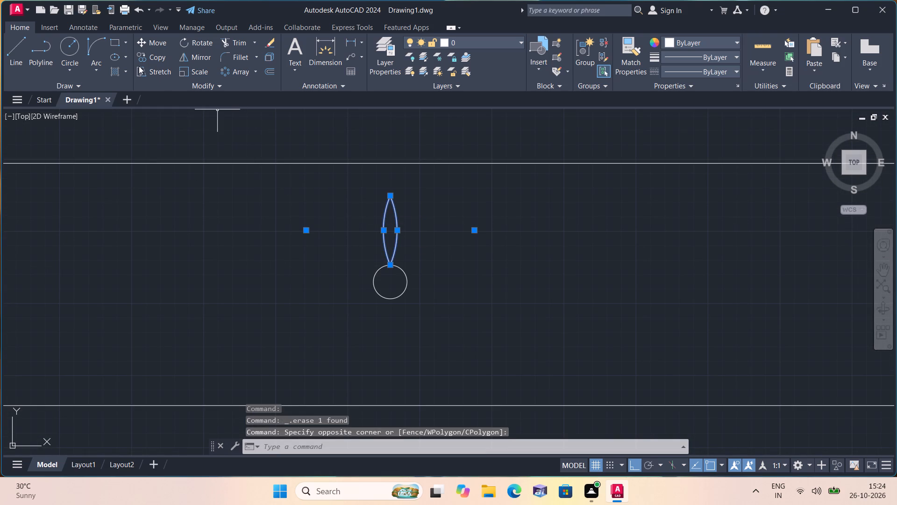
click(256, 72)
click(267, 135)
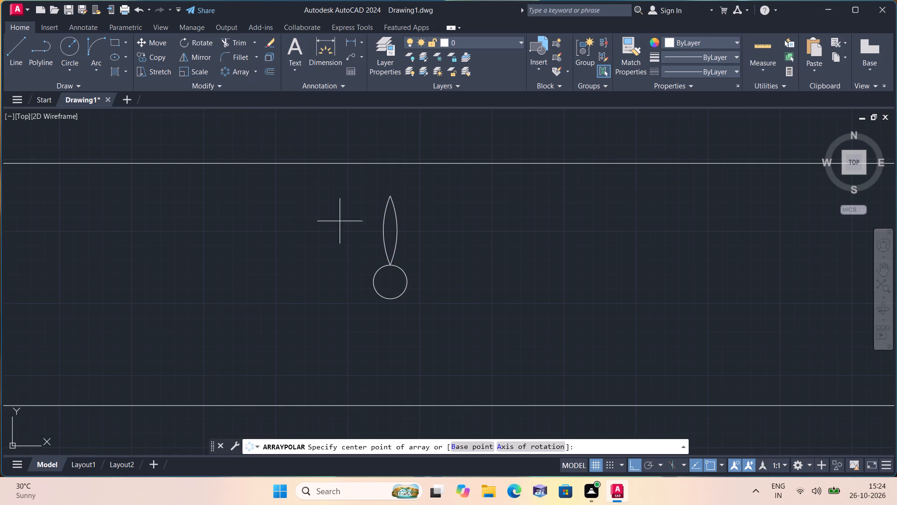
click(391, 280)
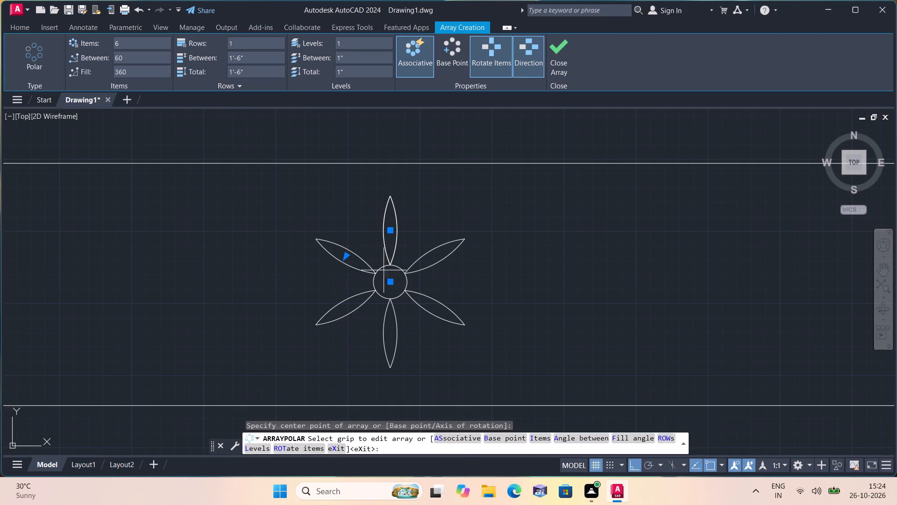
click(135, 40)
key(BackSpace)
text(12)
click(554, 44)
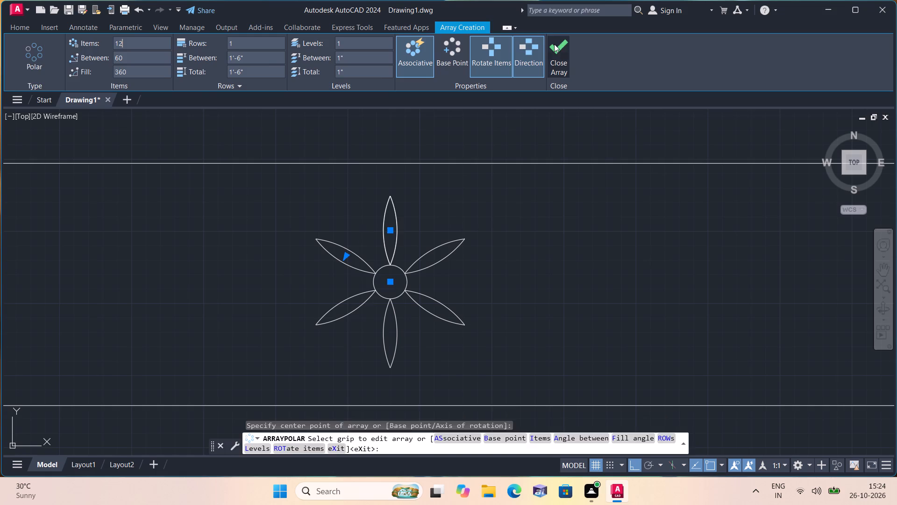
Copy the flower along the mid-level band, about 6'-2" to its left and about 5'-11" to its right.
scroll(396, 285, down, 3)
scroll(419, 294, up, 1)
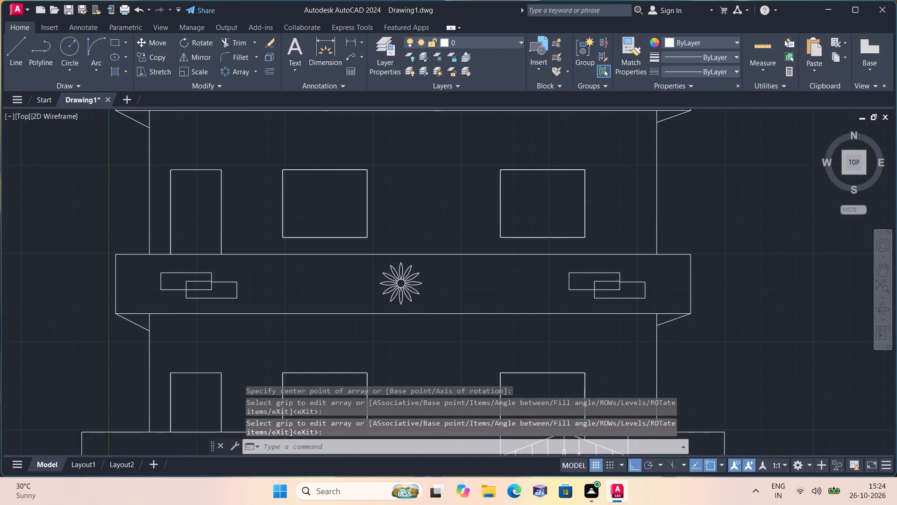
click(423, 305)
click(324, 249)
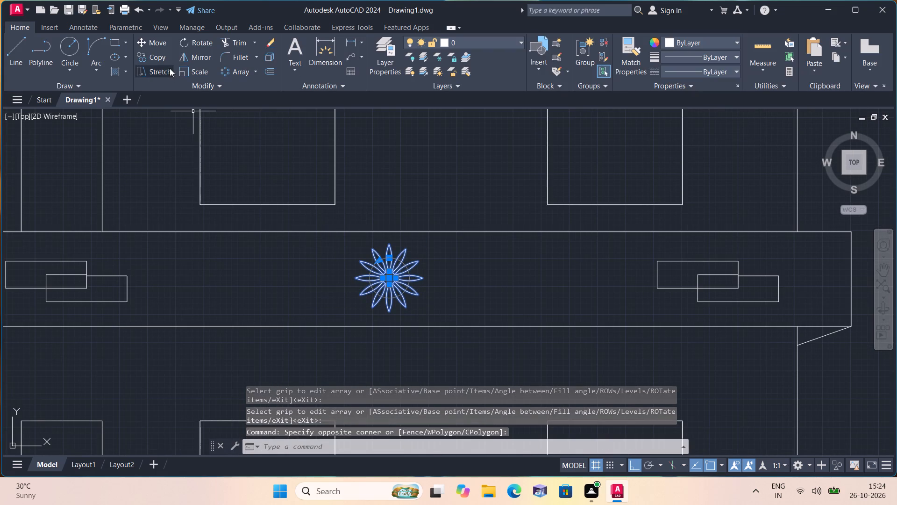
click(156, 56)
scroll(240, 152, down, 1)
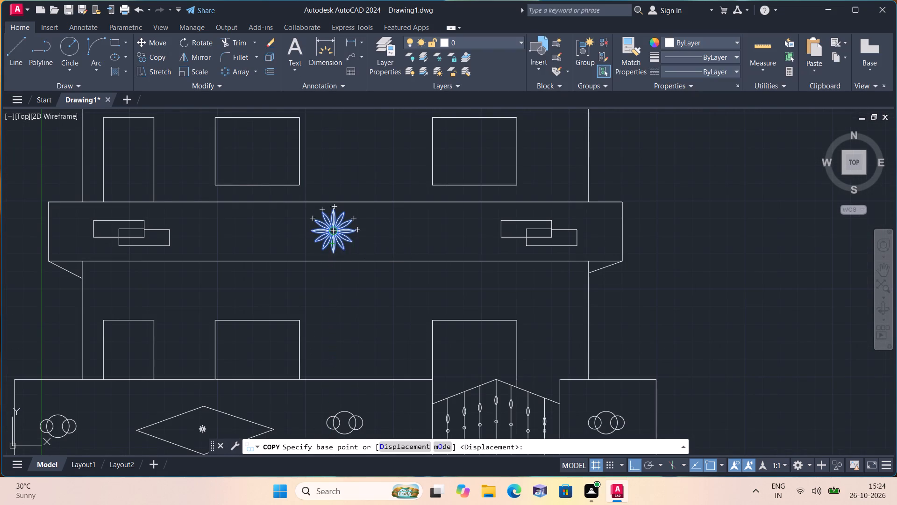
click(333, 231)
scroll(233, 232, down, 2)
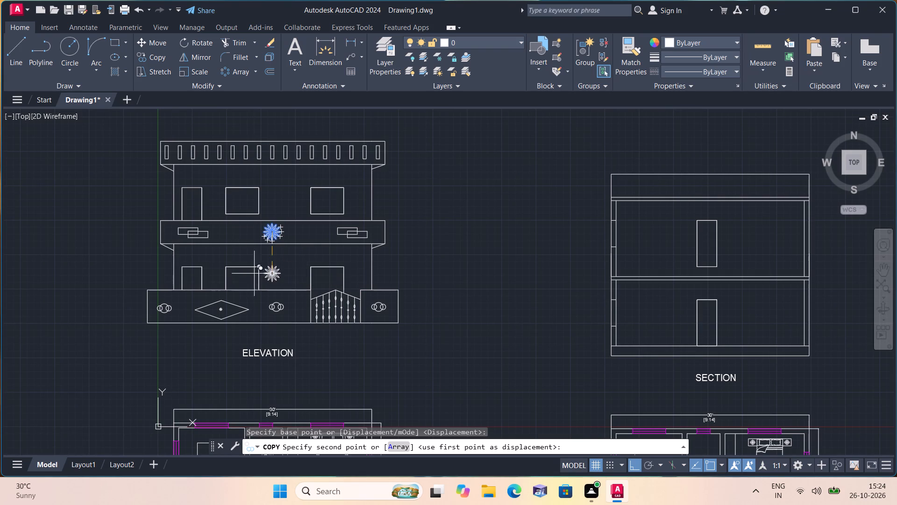
scroll(242, 245, up, 1)
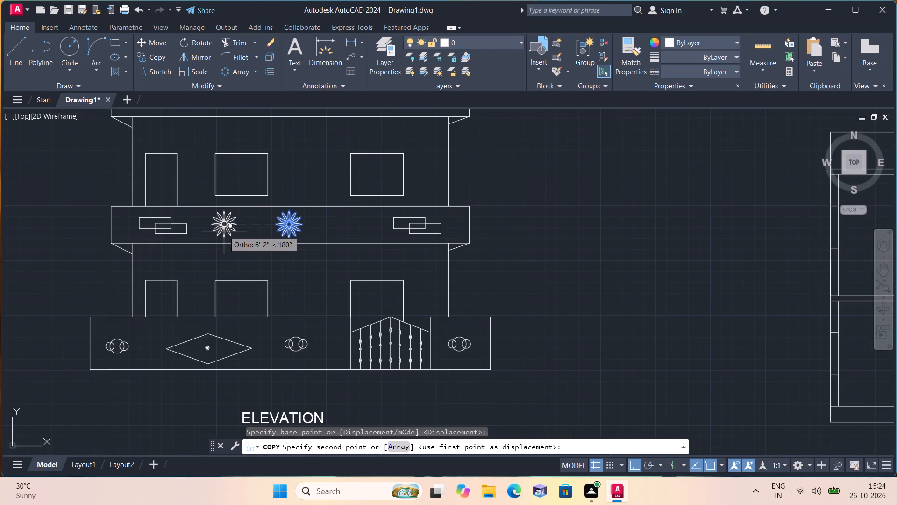
click(224, 231)
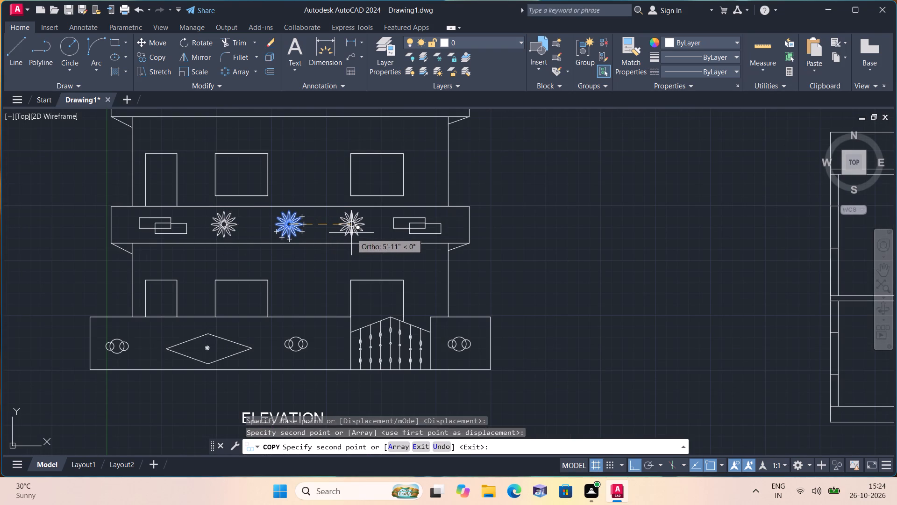
click(351, 233)
key(Escape)
Delete the overlapping rectangle motif at the right end of the mid-level band, including its leftover vertical line.
scroll(353, 234, down, 2)
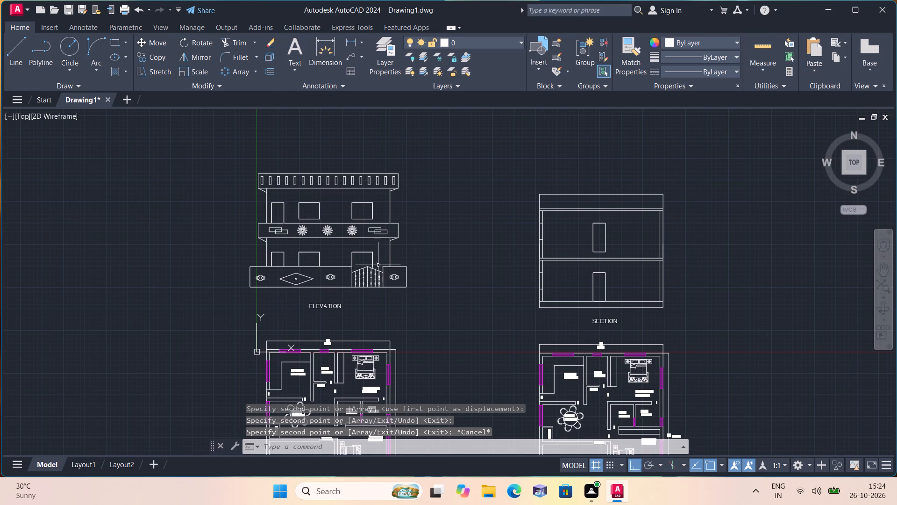
scroll(373, 243, up, 4)
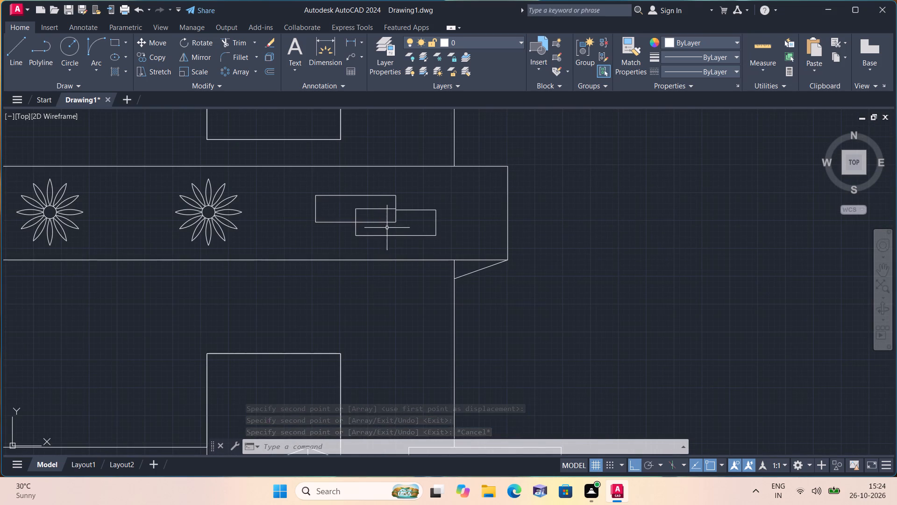
click(436, 239)
click(319, 184)
scroll(321, 188, down, 2)
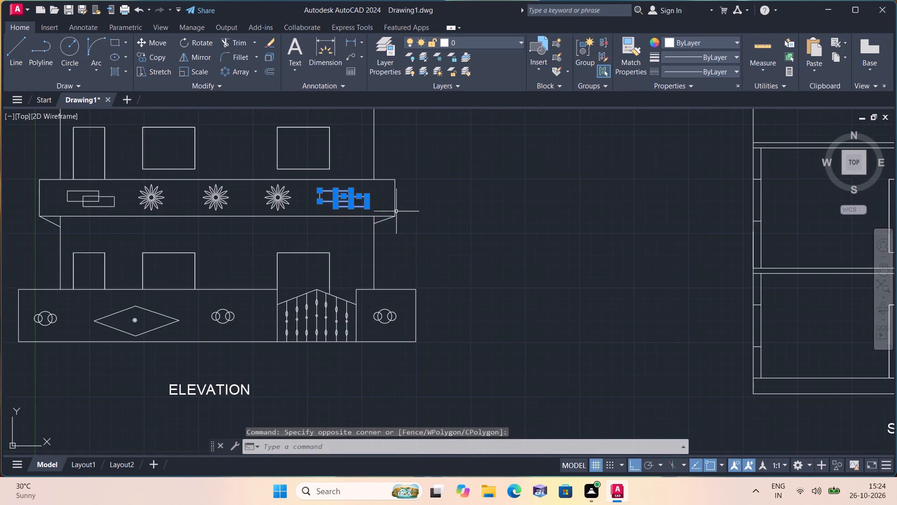
scroll(431, 218, down, 1)
middle_drag(434, 216, 438, 238)
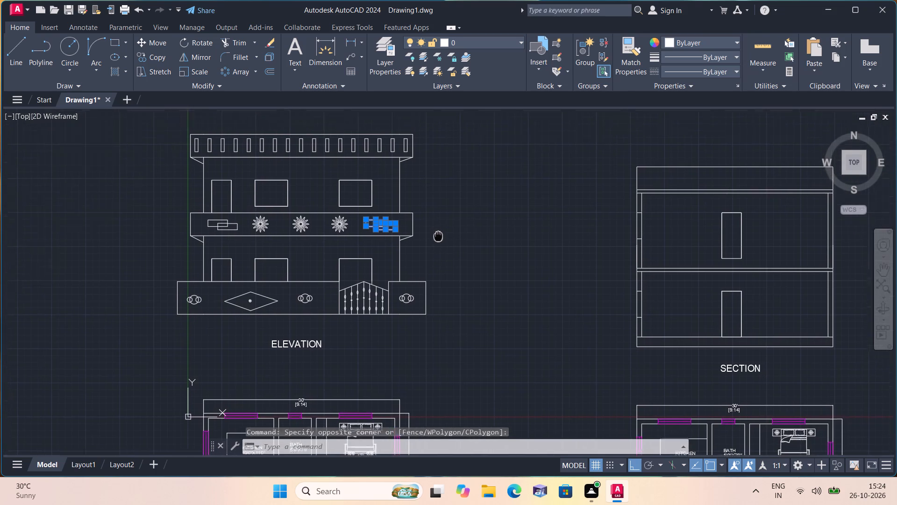
middle_drag(438, 238, 445, 258)
key(Delete)
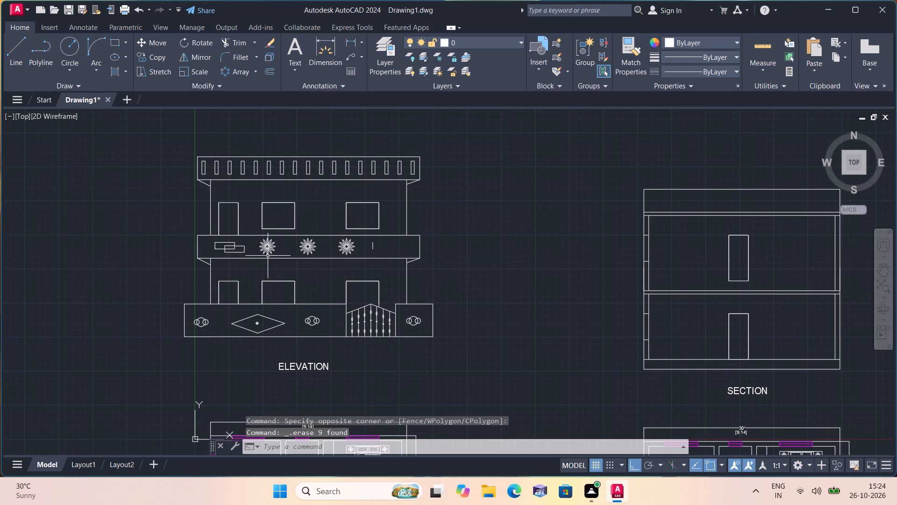
scroll(356, 253, up, 2)
click(398, 248)
click(389, 227)
key(Delete)
Delete the overlapping rectangle motif at the left end of the mid-level band, including its leftover edge line.
scroll(200, 253, down, 1)
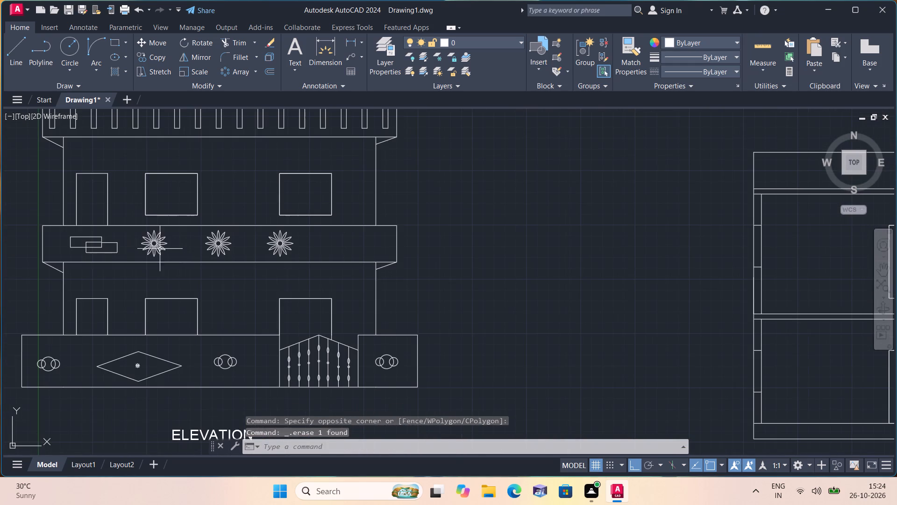
scroll(110, 256, up, 2)
drag(136, 255, 135, 251)
click(18, 205)
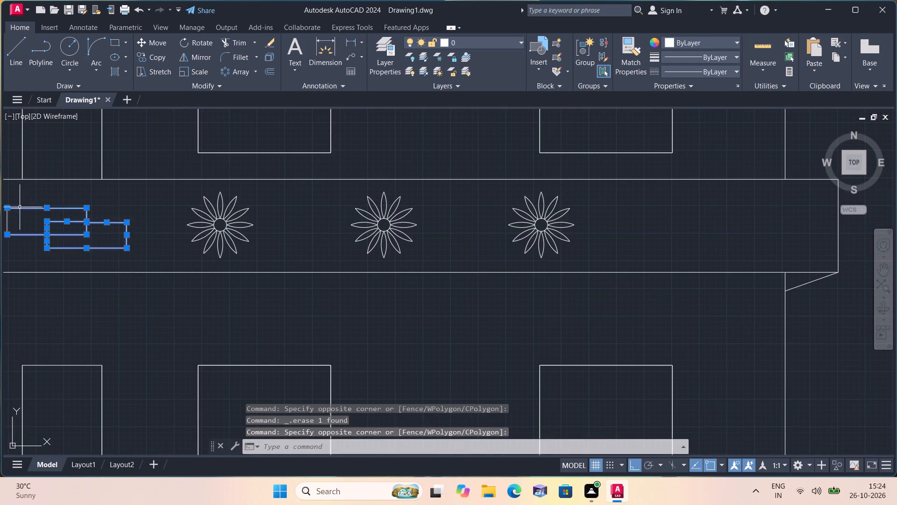
key(Delete)
click(6, 213)
key(Delete)
scroll(113, 212, down, 1)
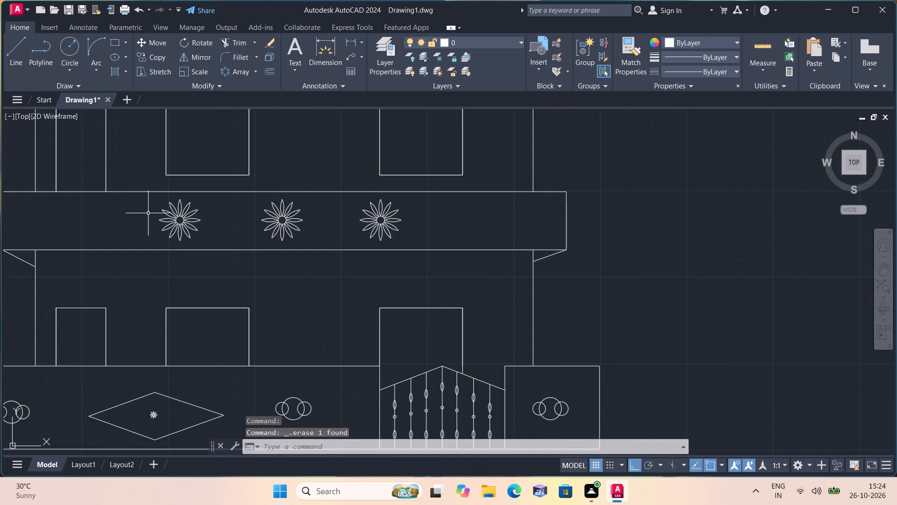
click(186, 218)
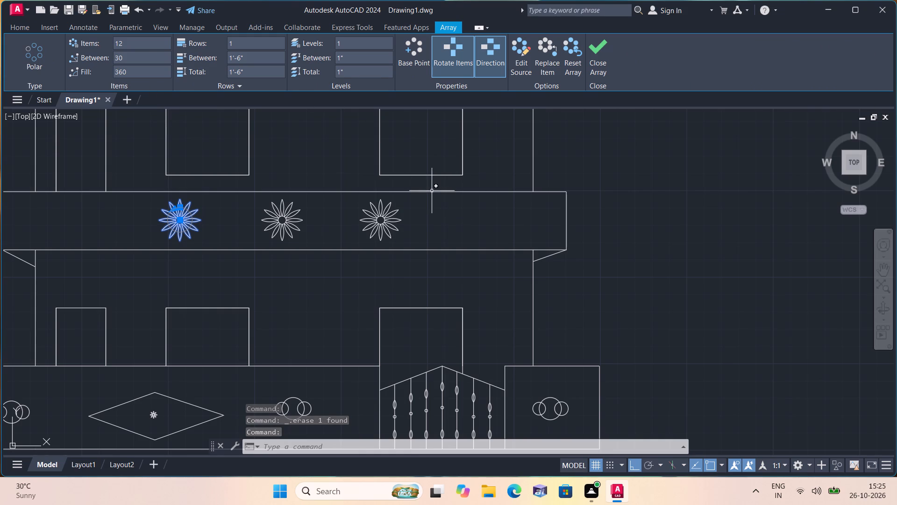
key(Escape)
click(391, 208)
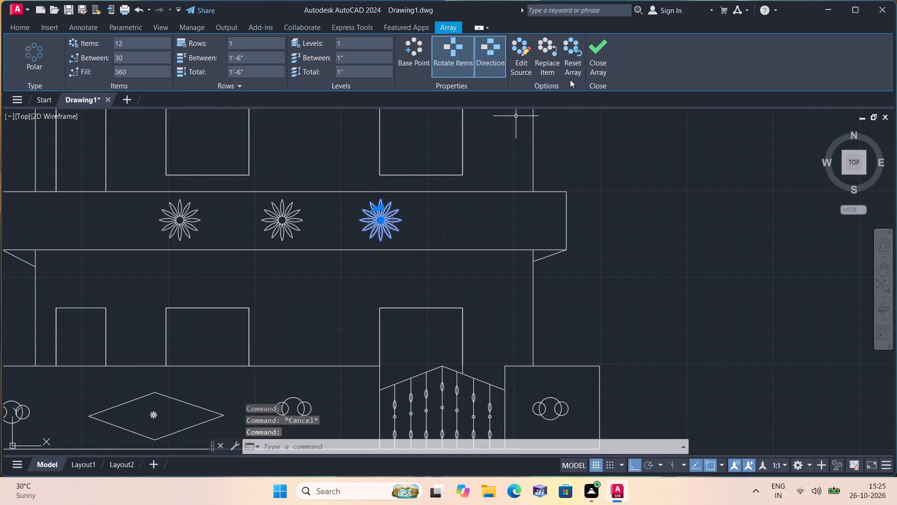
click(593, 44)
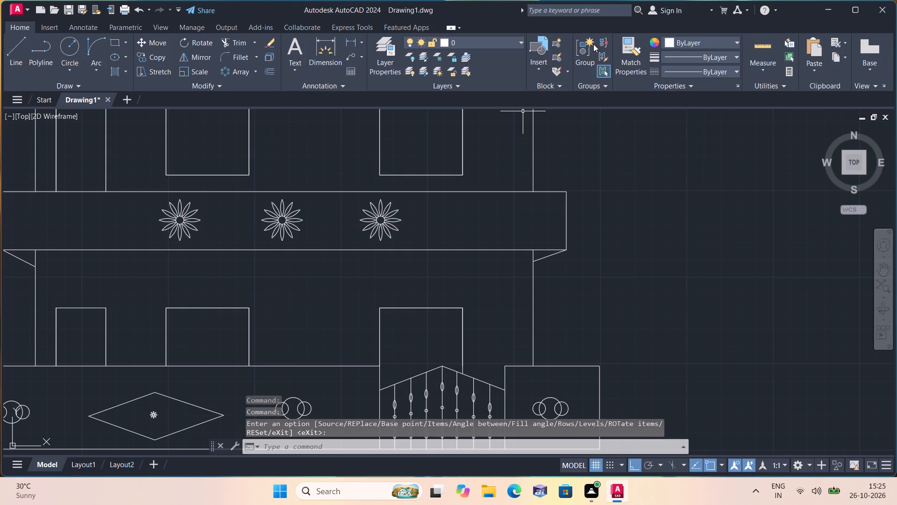
Copy the rightmost flower about 5'-6" further right and once to the band's left end, making an evenly spread row of five.
click(351, 201)
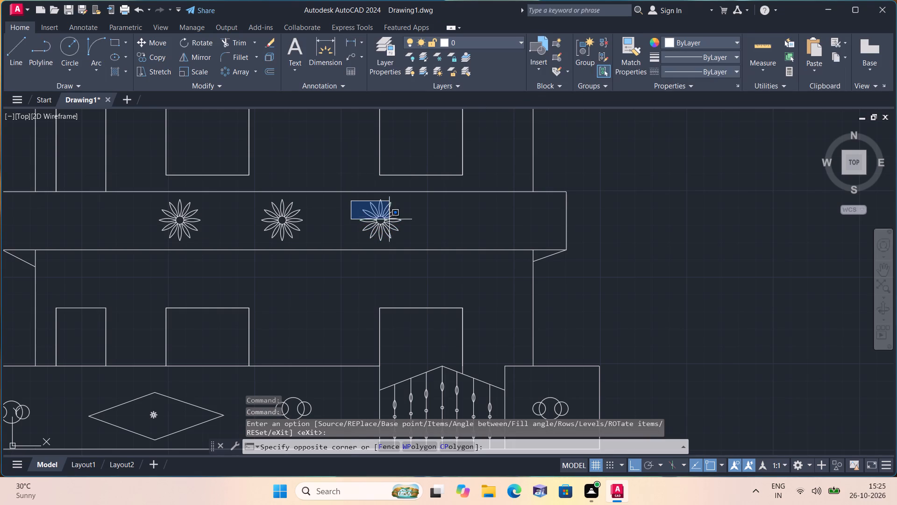
click(401, 231)
click(407, 235)
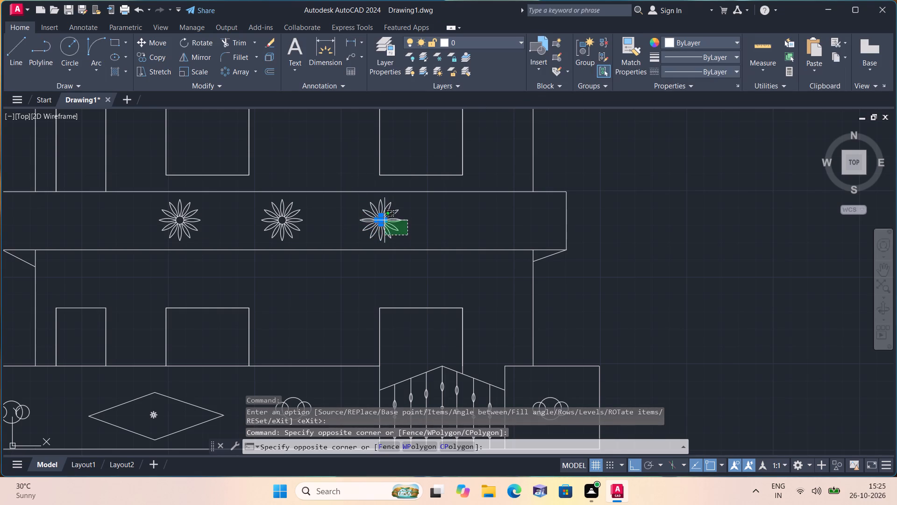
click(360, 206)
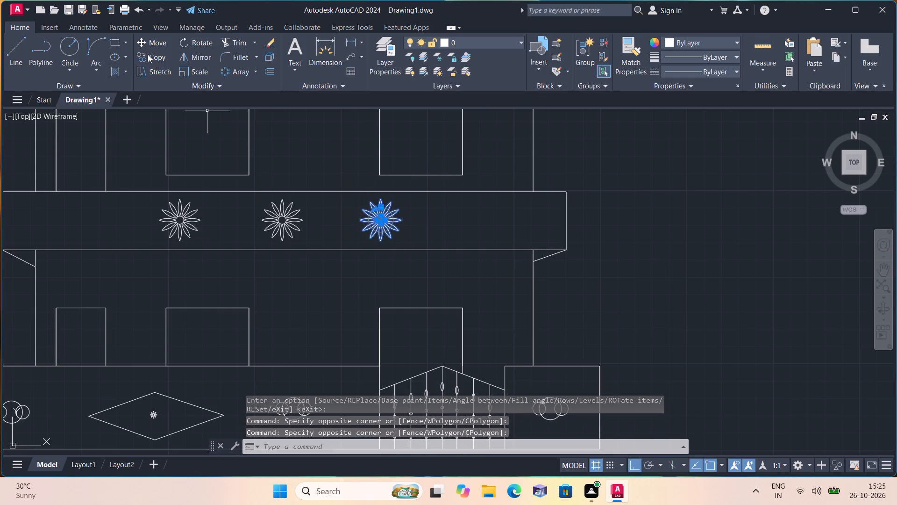
click(148, 54)
scroll(233, 136, down, 1)
click(331, 192)
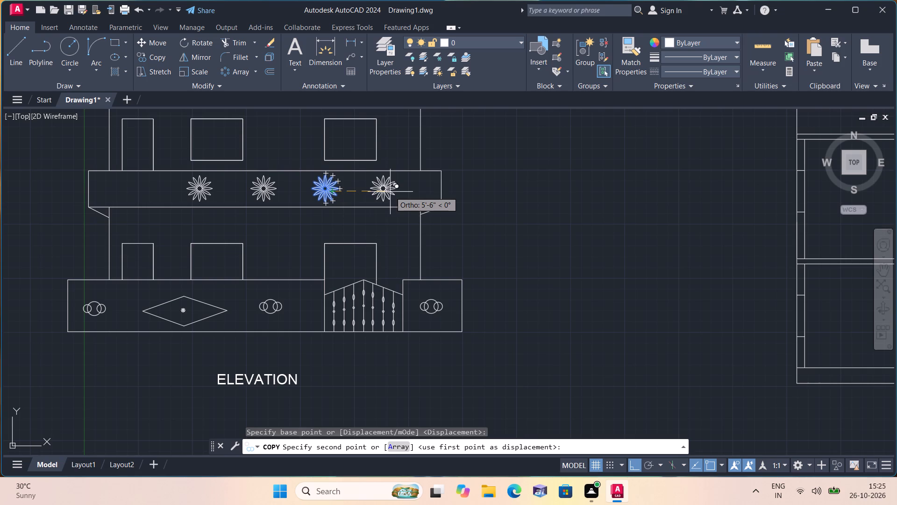
click(390, 192)
click(148, 198)
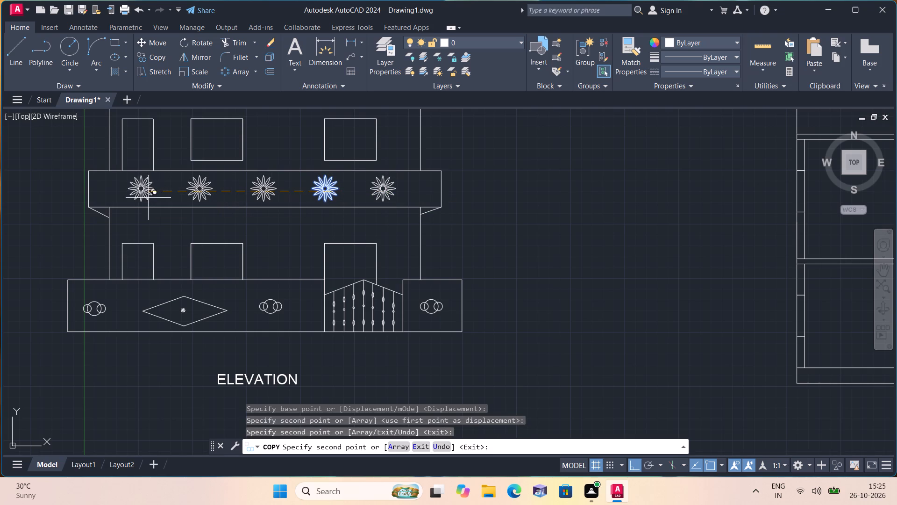
key(Escape)
Hatch the elevation's top parapet band around its small slots with a solid fill in colour 147,39,143.
scroll(292, 210, down, 2)
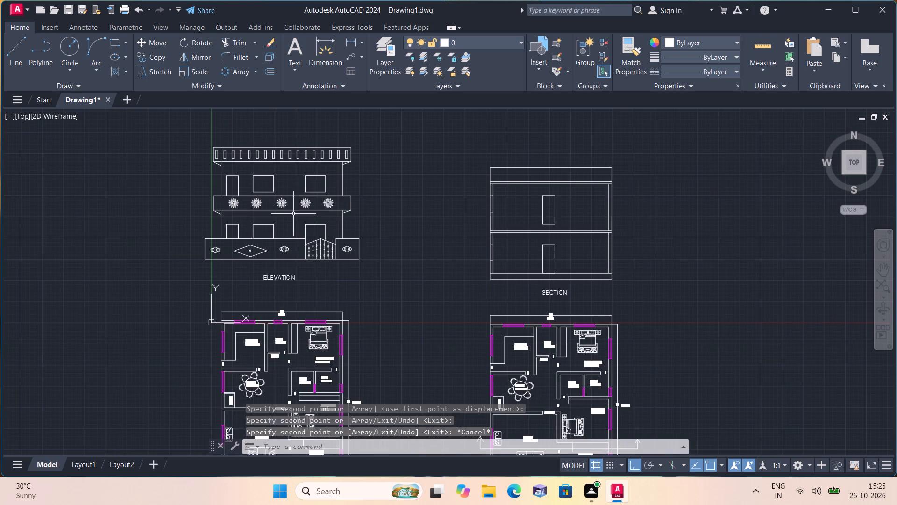
middle_drag(265, 192, 291, 245)
scroll(307, 245, up, 1)
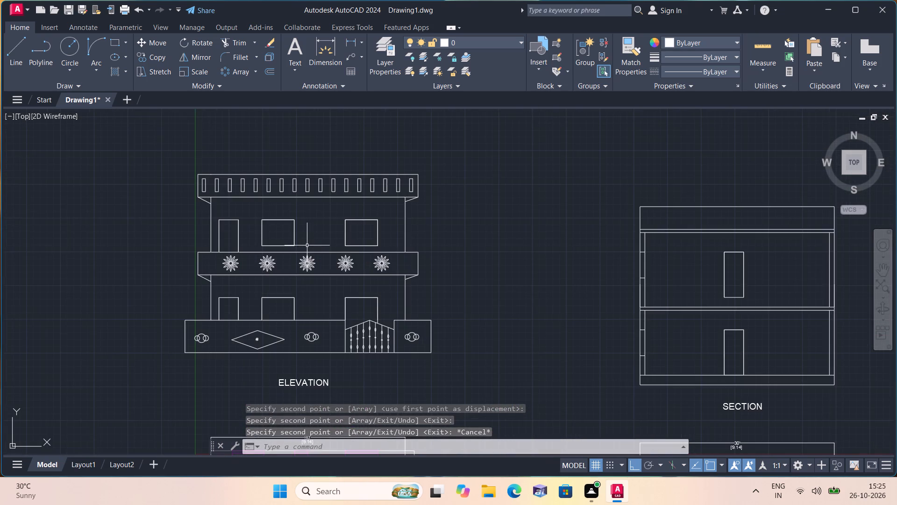
scroll(307, 245, up, 1)
text(h)
key(space)
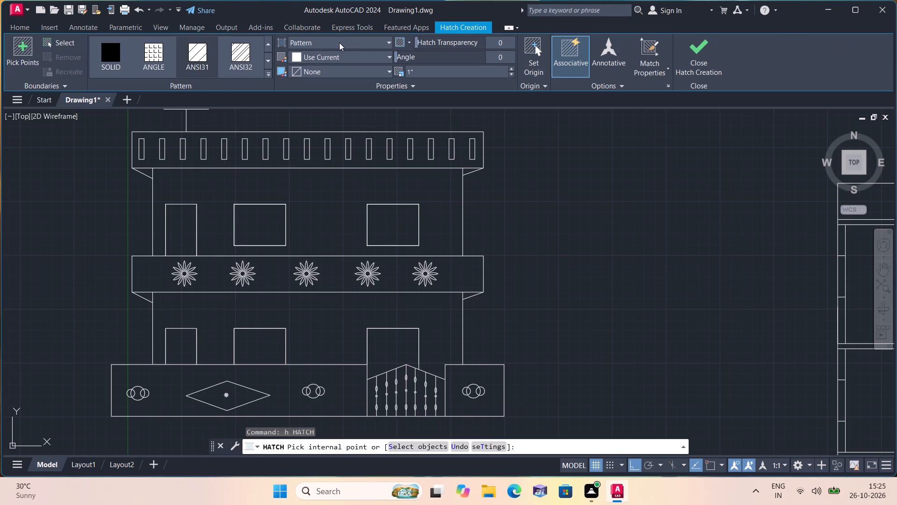
click(339, 43)
click(309, 58)
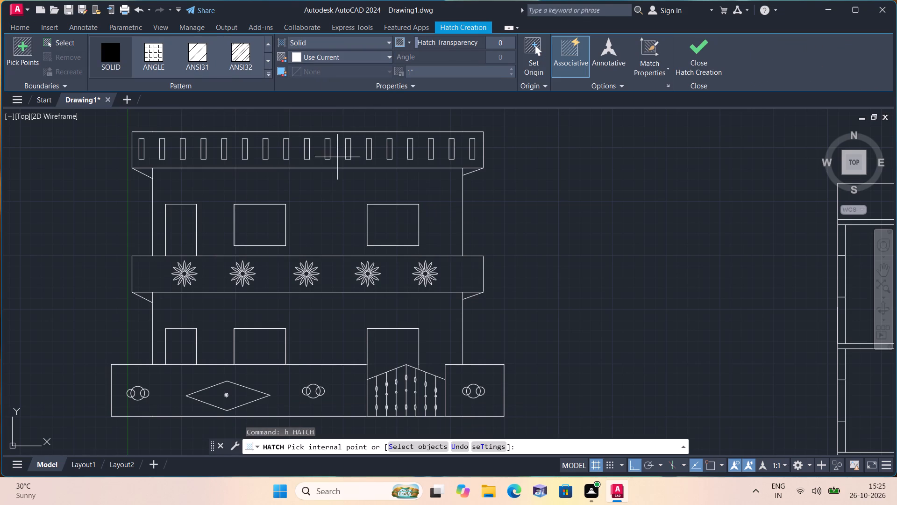
click(309, 58)
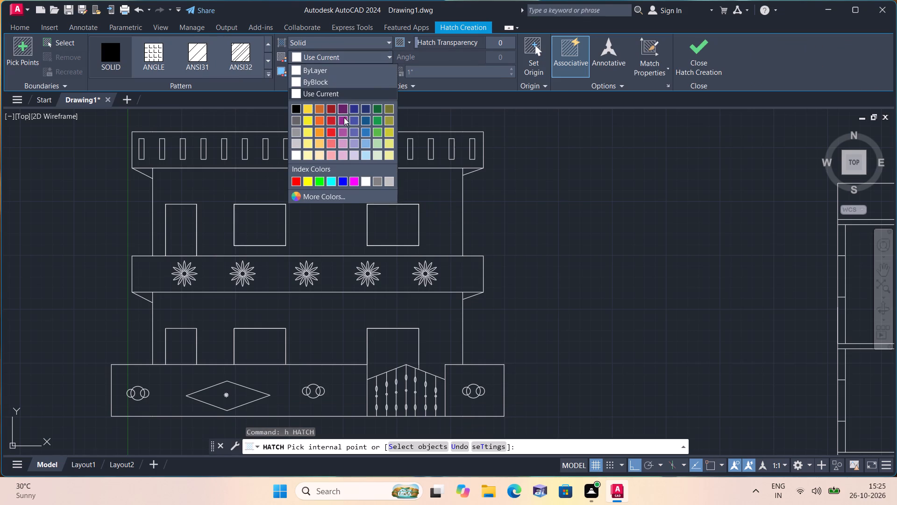
click(344, 117)
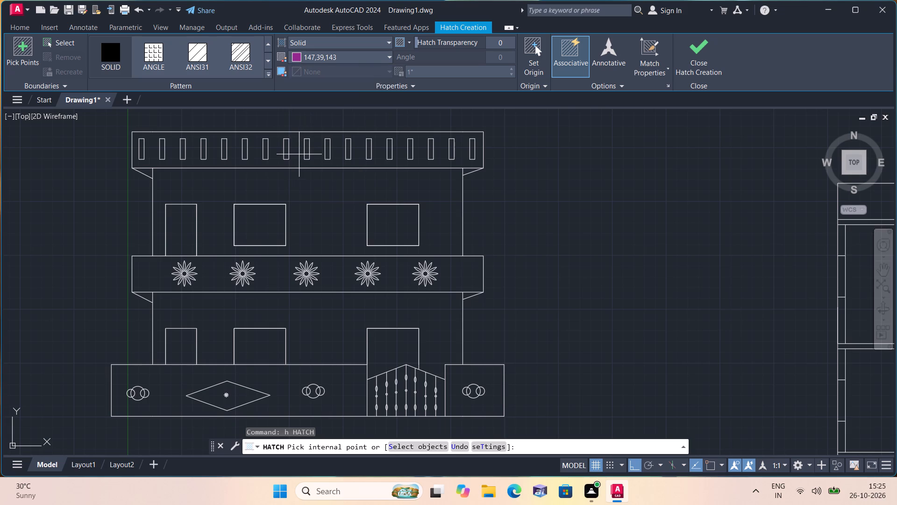
click(299, 154)
middle_drag(299, 154, 323, 185)
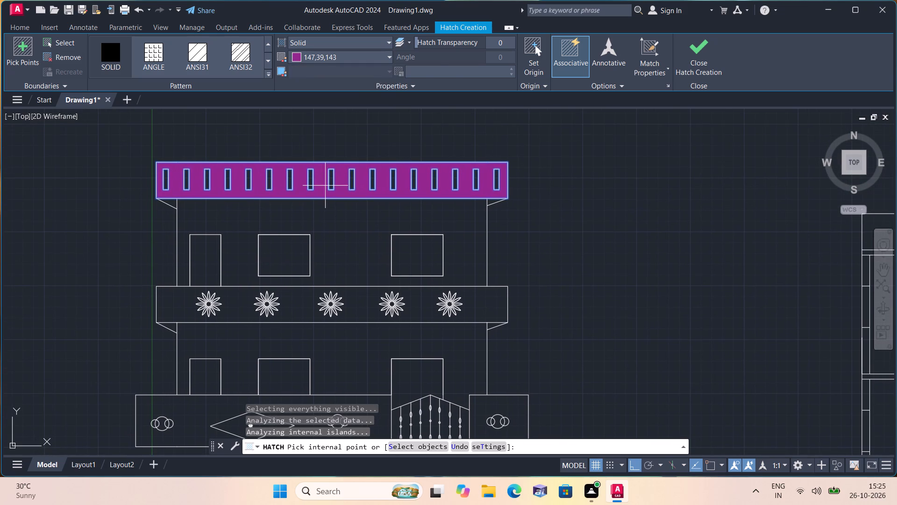
key(Escape)
Hatch the upper-floor wall around its door and windows with a solid fill in colour 254,204,102.
scroll(413, 200, down, 1)
middle_drag(552, 213, 544, 209)
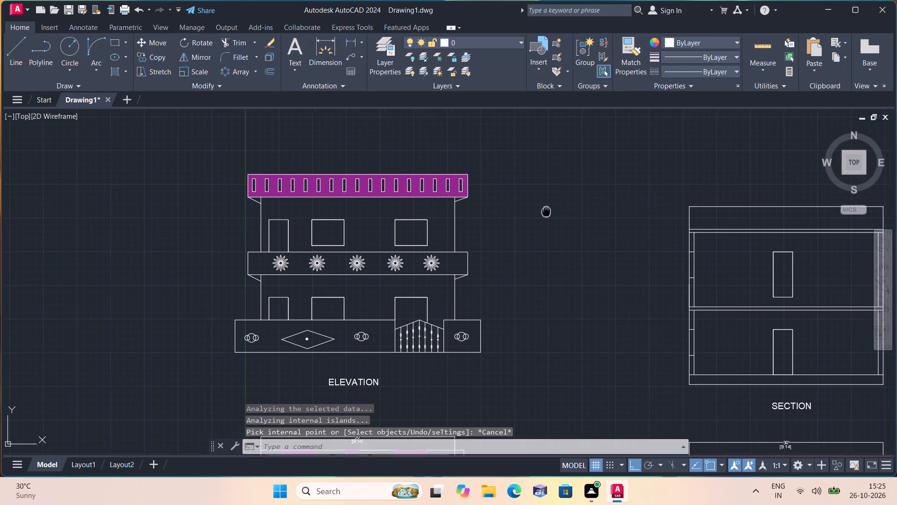
middle_drag(544, 209, 525, 195)
text(h)
key(space)
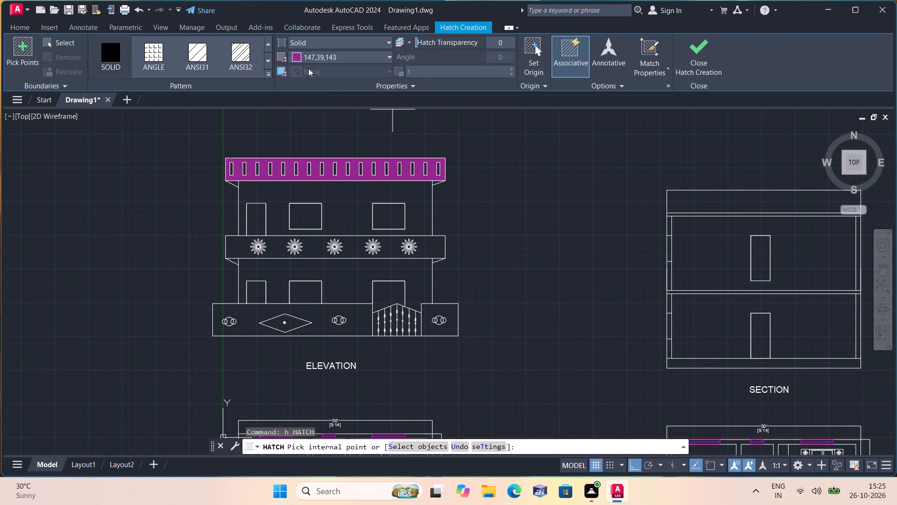
click(304, 52)
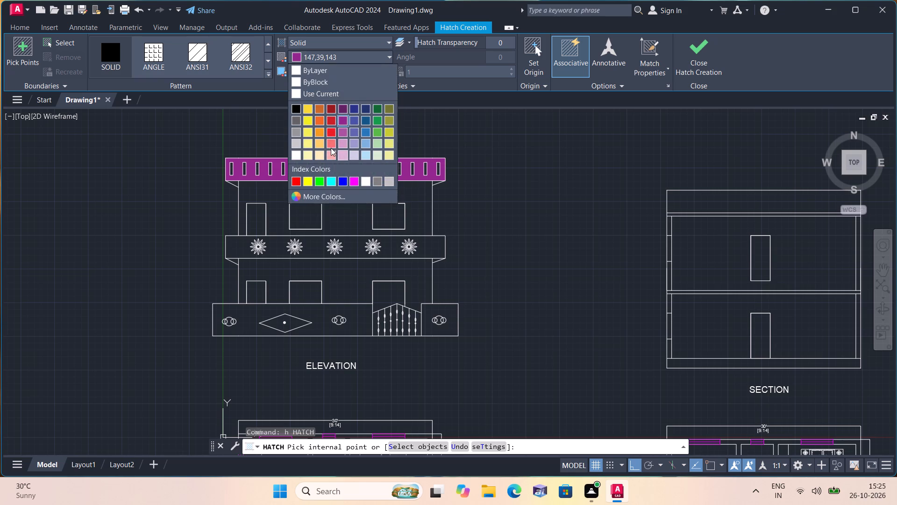
click(318, 141)
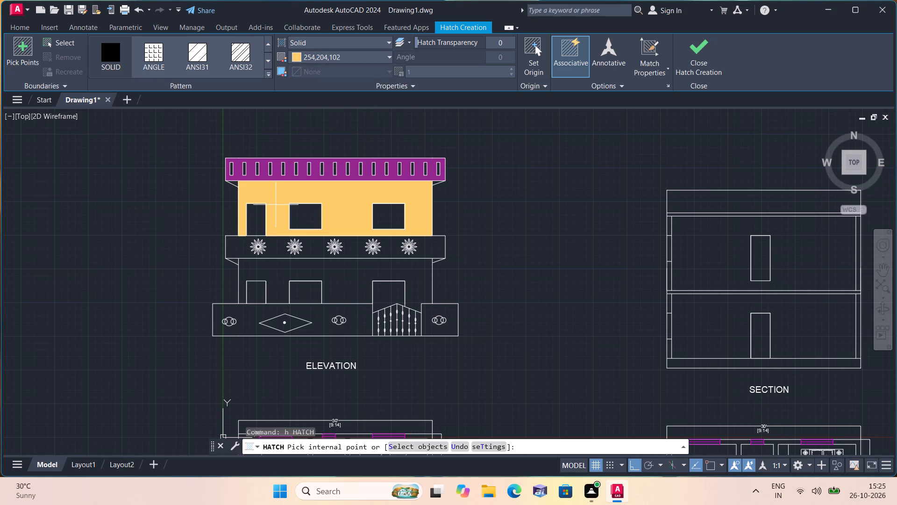
click(276, 205)
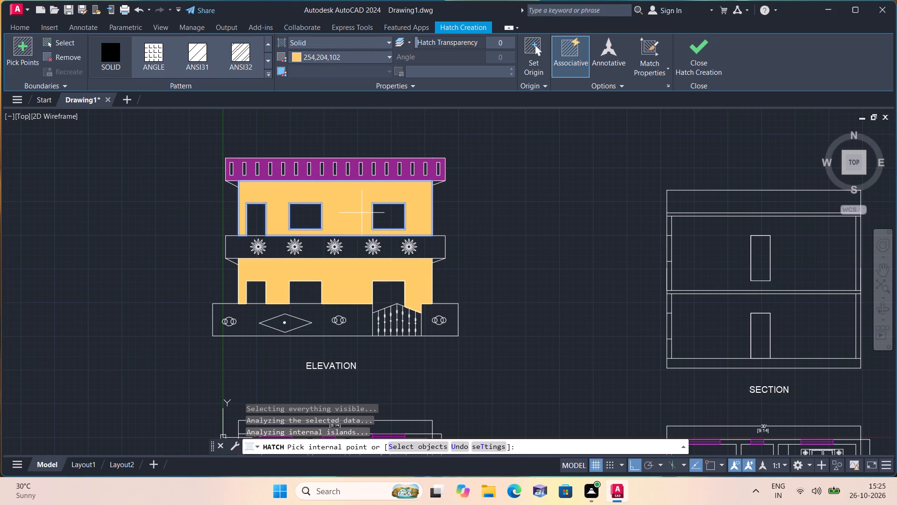
key(Escape)
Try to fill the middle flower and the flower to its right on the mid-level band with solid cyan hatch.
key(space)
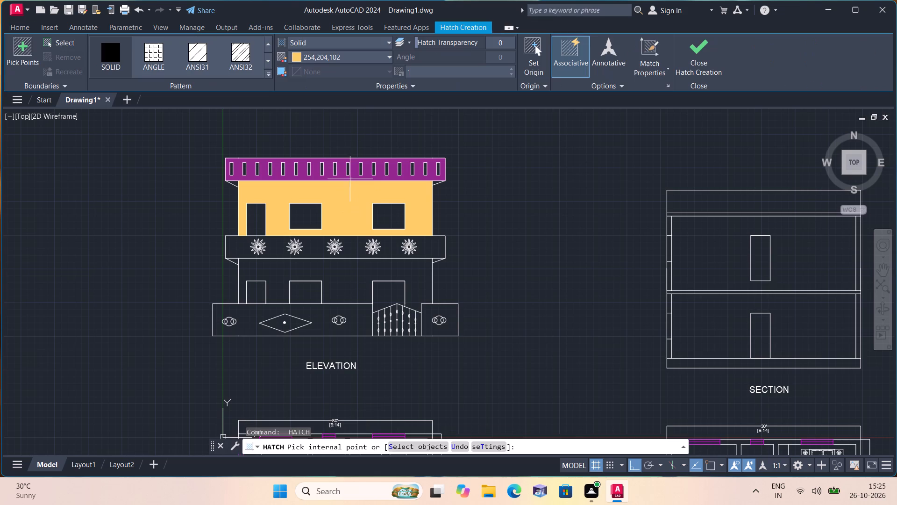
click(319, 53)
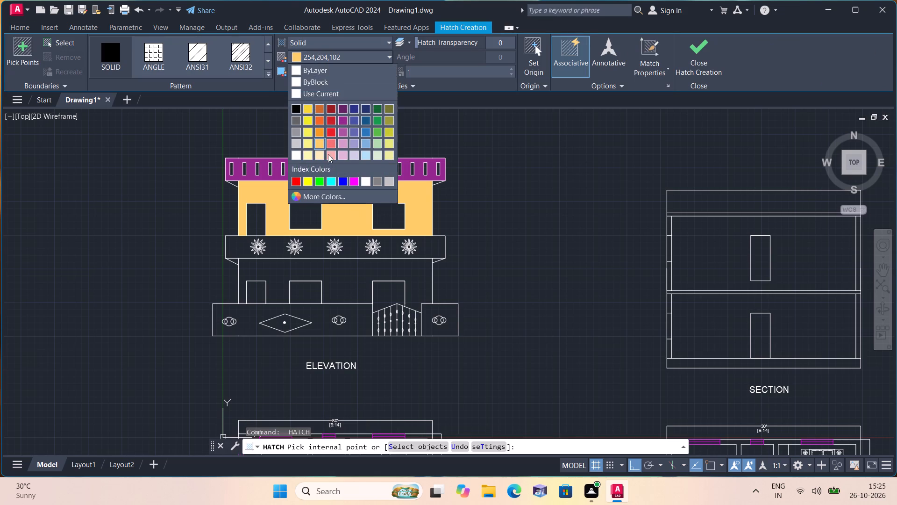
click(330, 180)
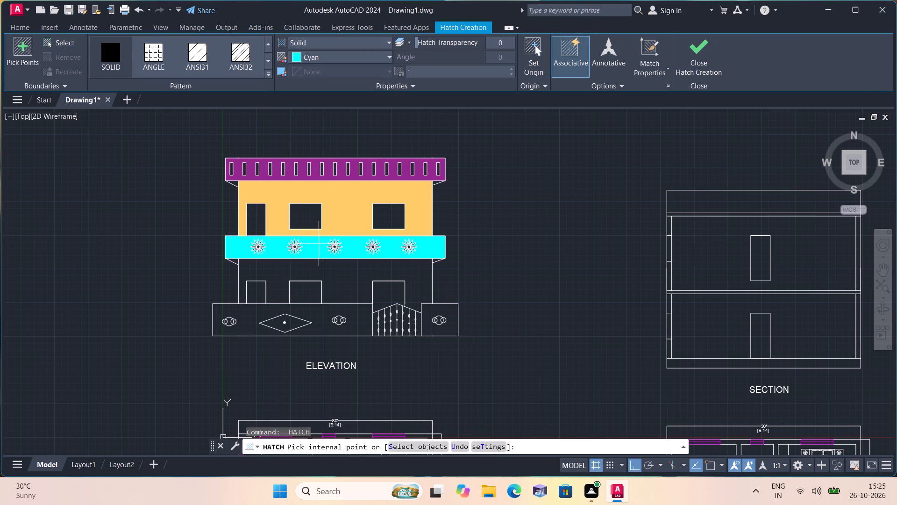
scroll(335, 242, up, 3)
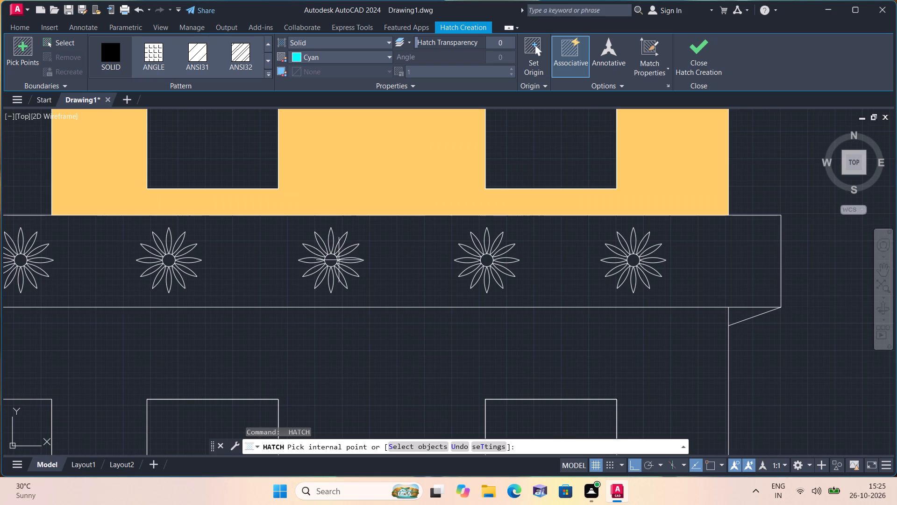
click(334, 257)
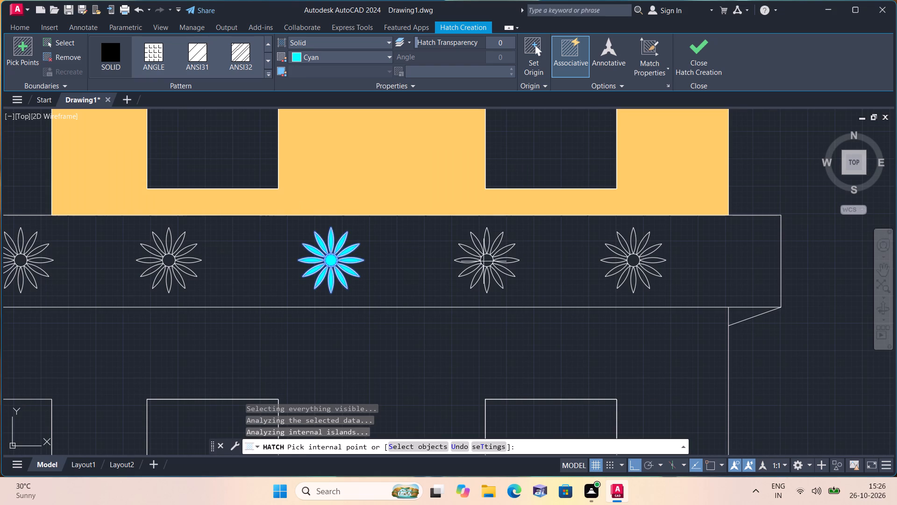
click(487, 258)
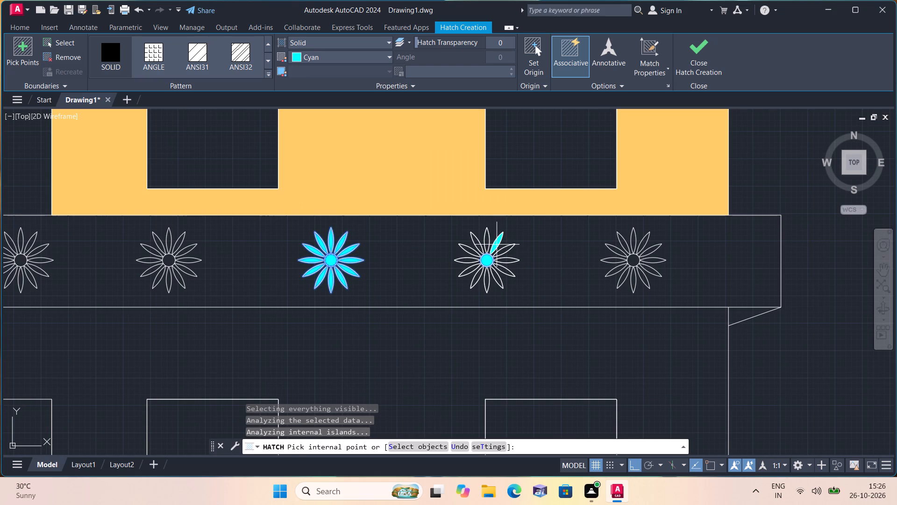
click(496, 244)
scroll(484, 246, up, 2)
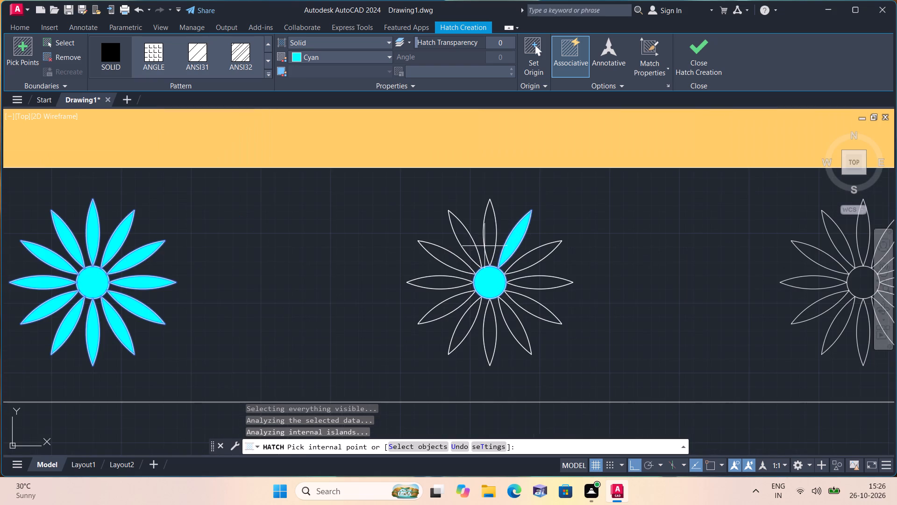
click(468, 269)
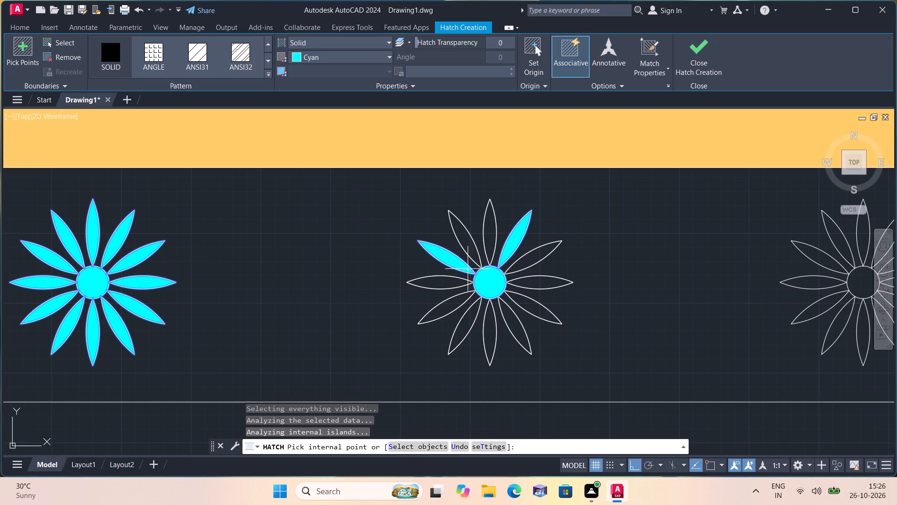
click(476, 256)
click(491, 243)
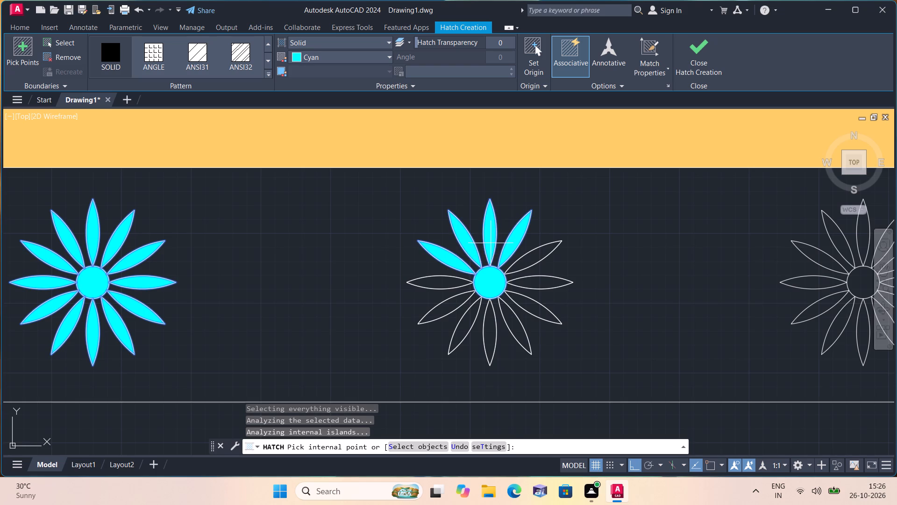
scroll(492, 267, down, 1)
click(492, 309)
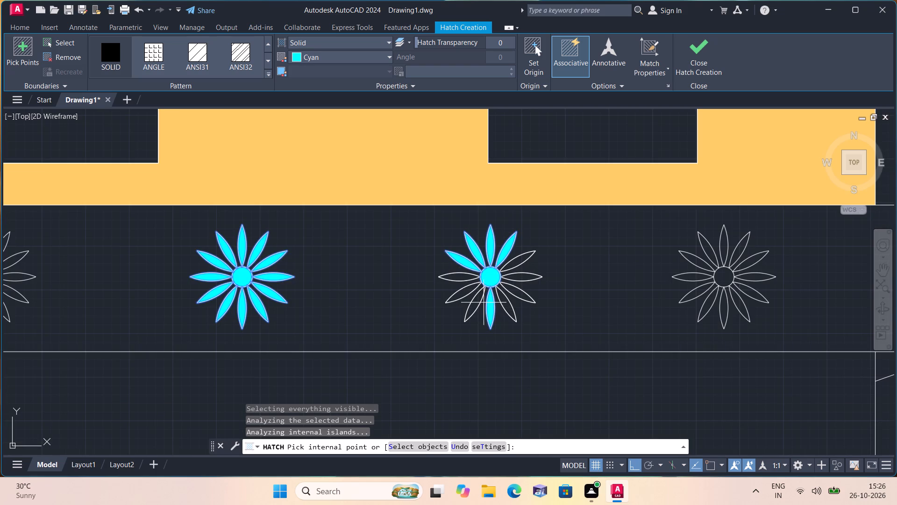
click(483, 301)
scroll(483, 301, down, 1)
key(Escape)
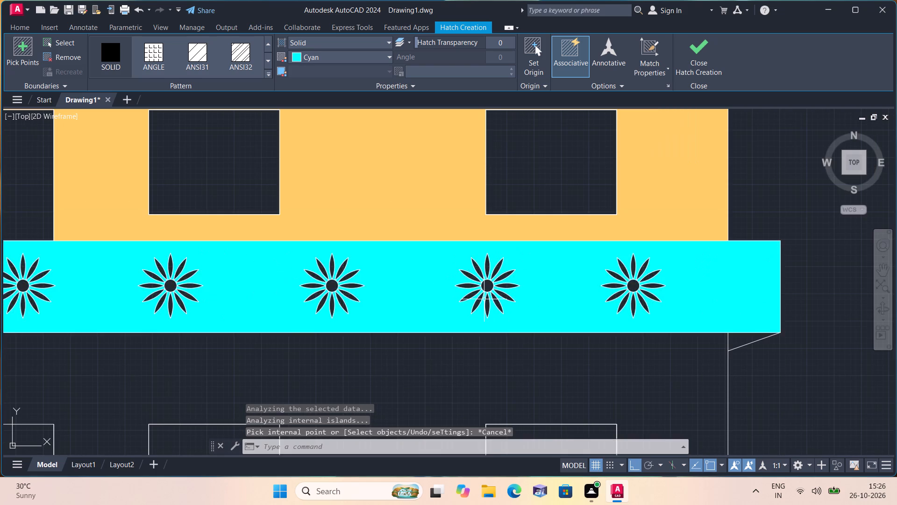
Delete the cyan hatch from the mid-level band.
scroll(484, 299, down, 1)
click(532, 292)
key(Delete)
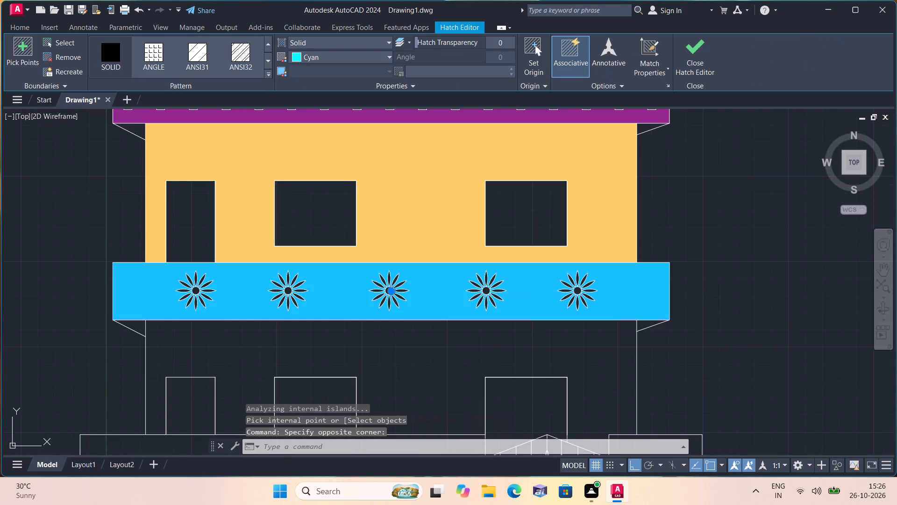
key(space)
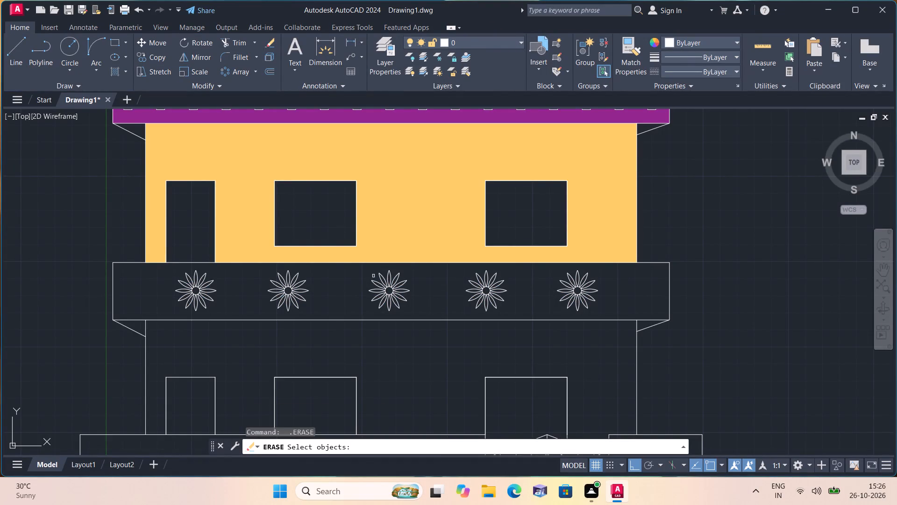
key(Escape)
Apply solid cyan hatch to the middle flower, the flower to its right, and the centre circles of the other three flowers.
key(h)
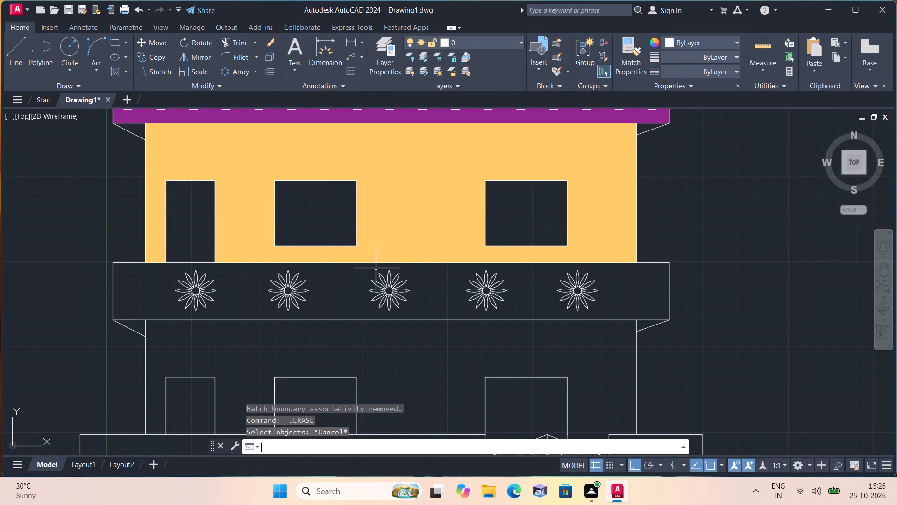
key(space)
scroll(380, 288, up, 1)
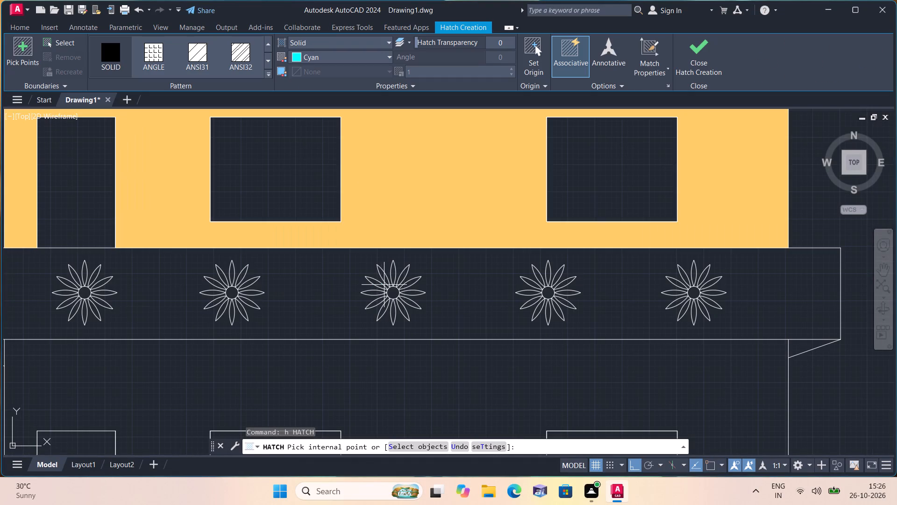
click(392, 293)
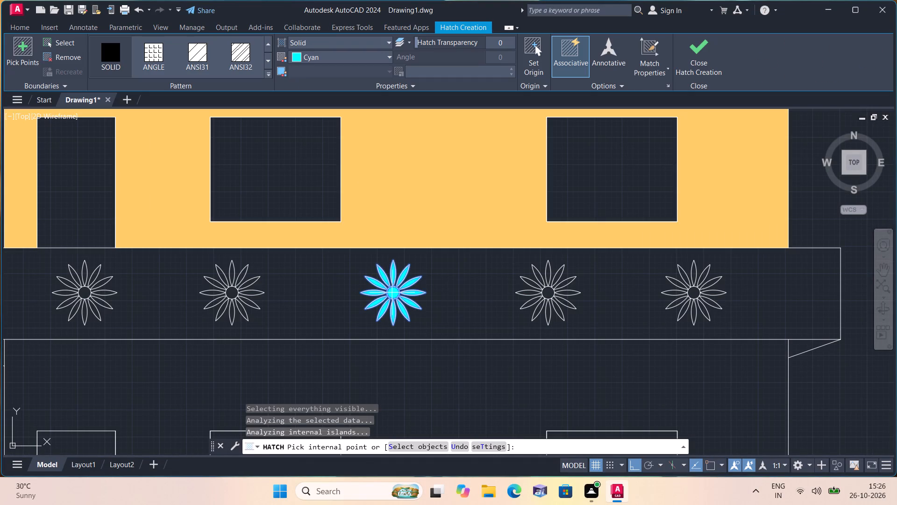
click(546, 293)
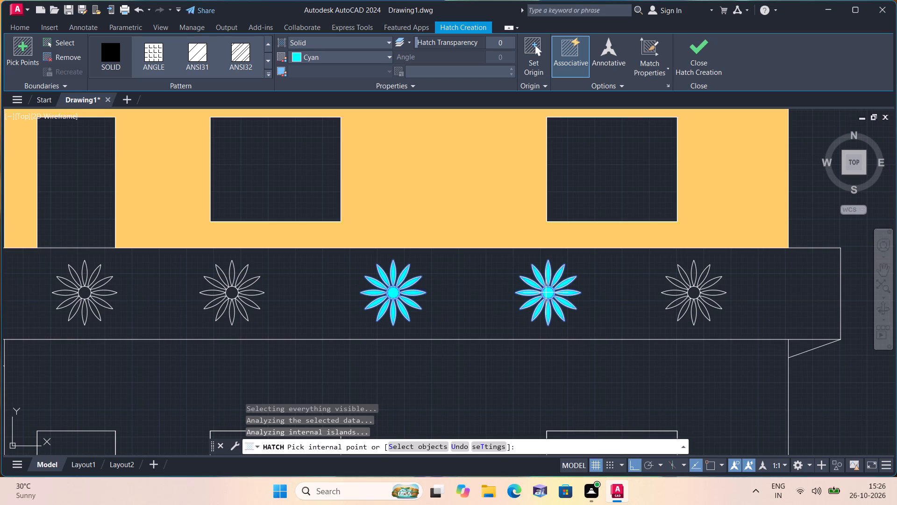
click(692, 292)
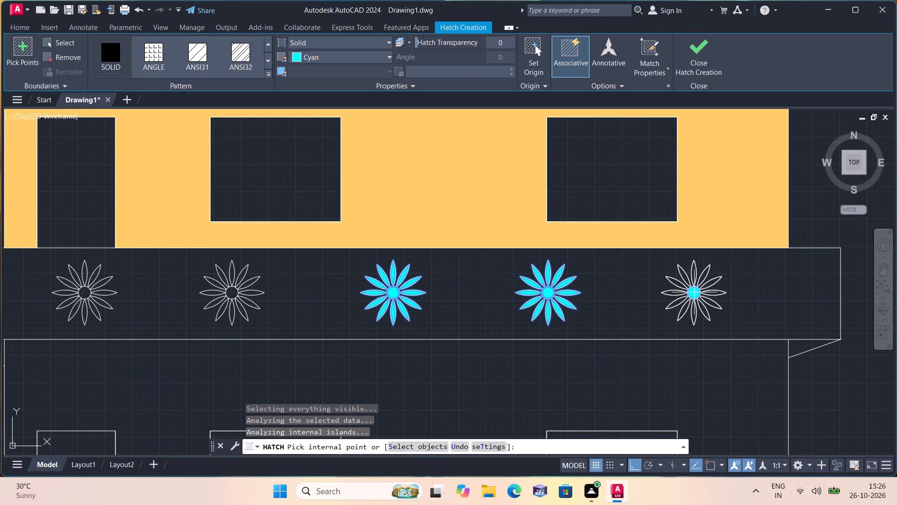
click(236, 294)
click(235, 294)
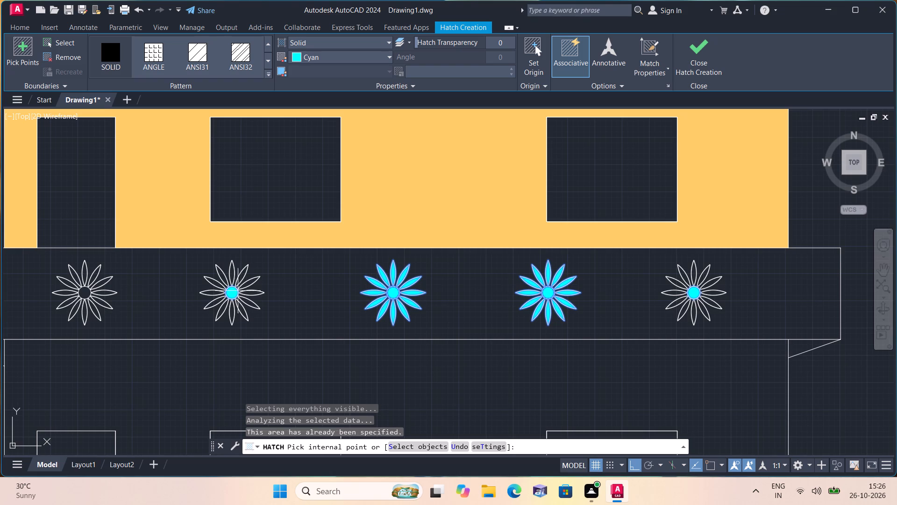
click(80, 293)
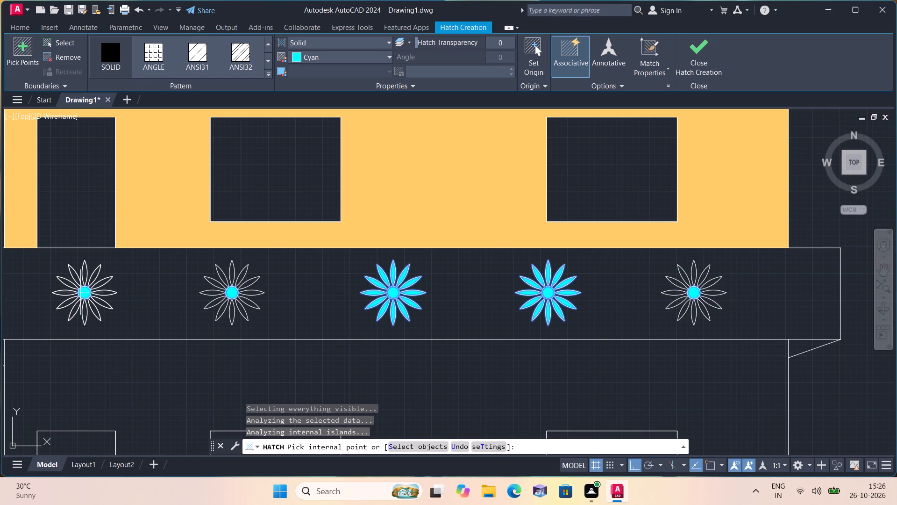
Fill all twelve petals of the leftmost flower on the mid-level band with solid cyan hatch.
scroll(79, 286, up, 2)
click(77, 277)
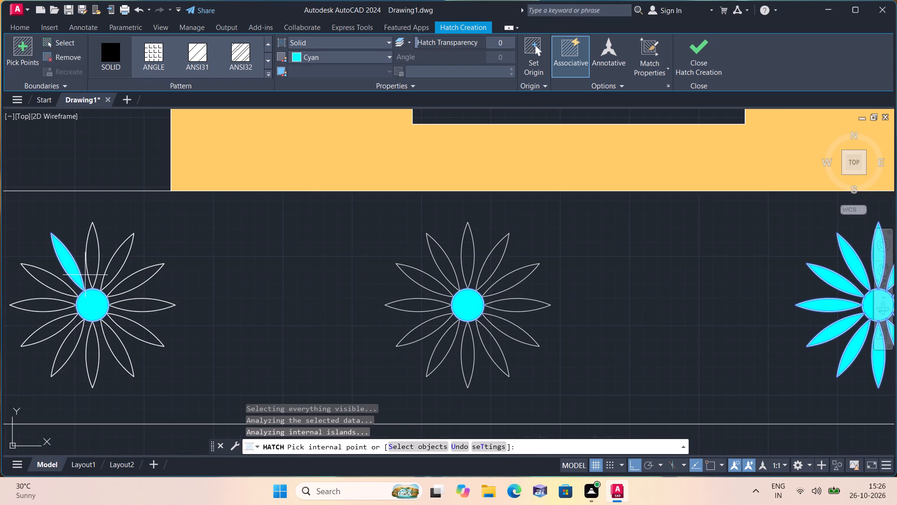
click(94, 269)
click(111, 269)
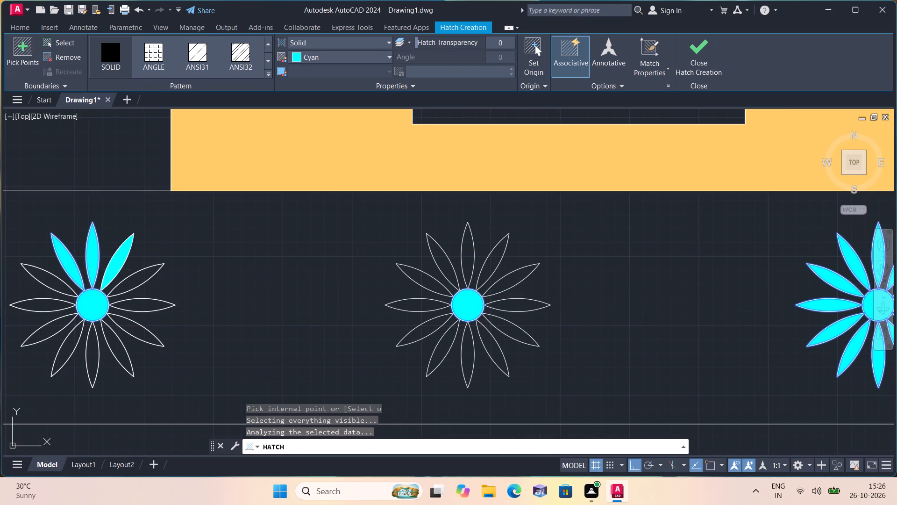
click(125, 284)
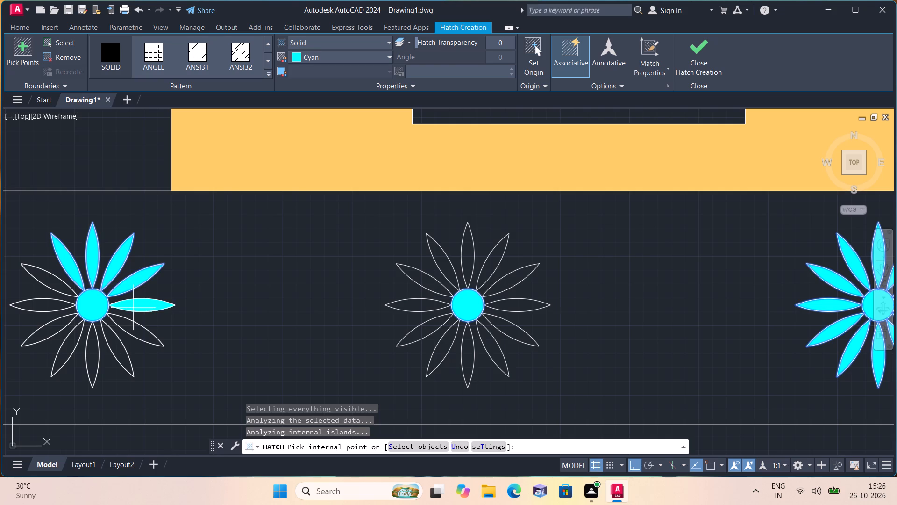
click(135, 305)
click(128, 326)
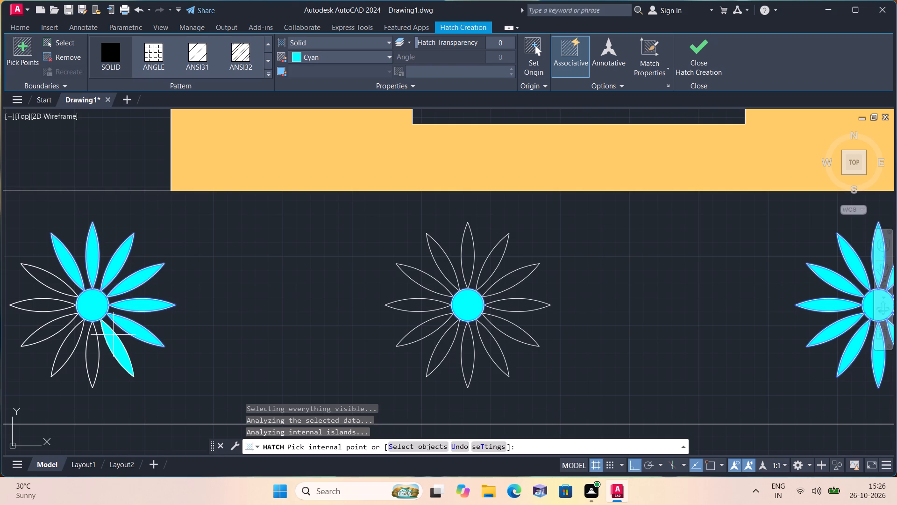
click(113, 335)
click(93, 342)
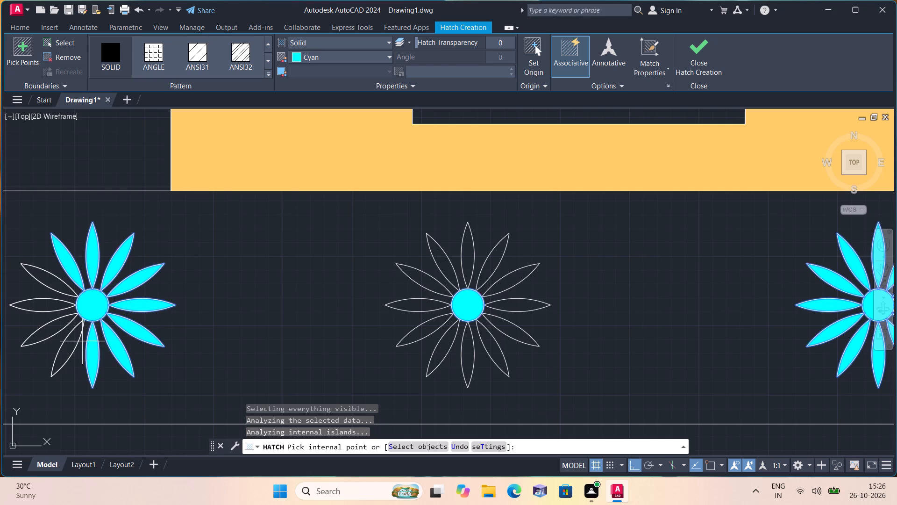
click(78, 337)
click(70, 322)
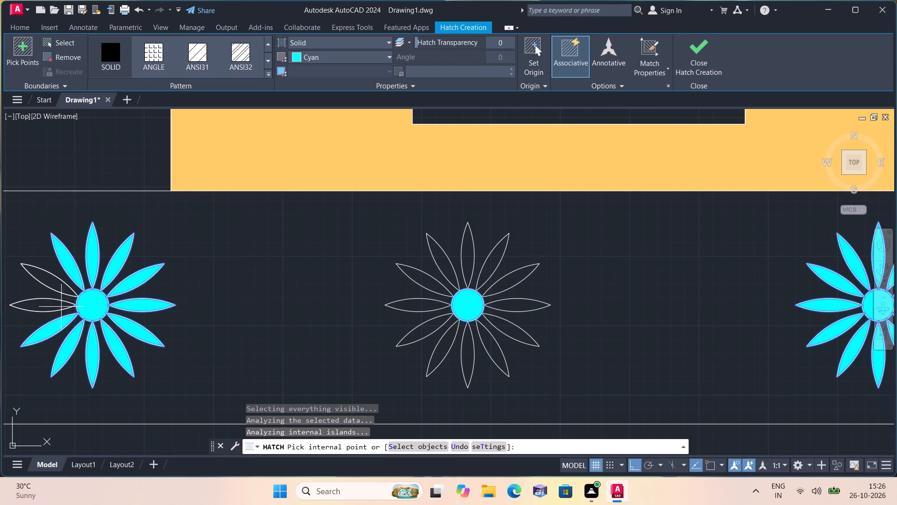
click(61, 306)
click(60, 287)
Fill all twelve petals of the second flower from the left on the mid-level band with solid cyan hatch.
scroll(65, 281, down, 1)
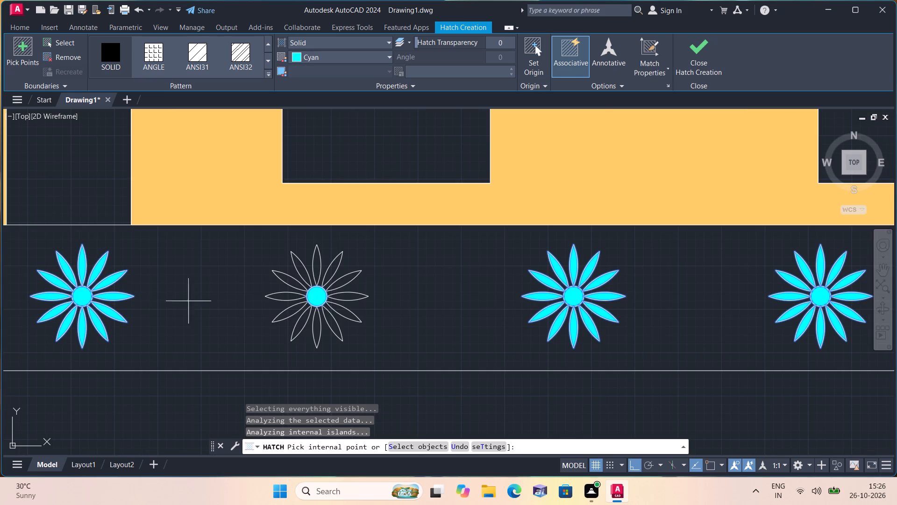
scroll(297, 302, up, 1)
click(299, 310)
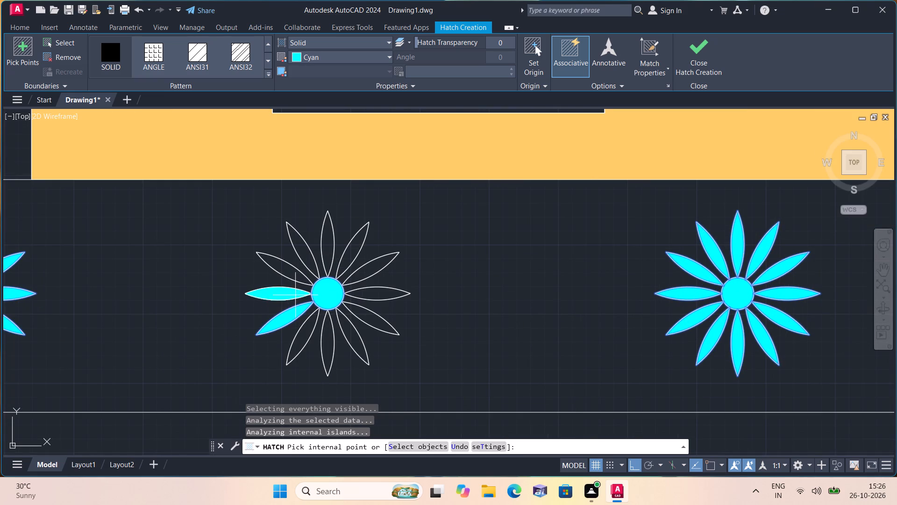
click(295, 295)
click(303, 278)
click(314, 264)
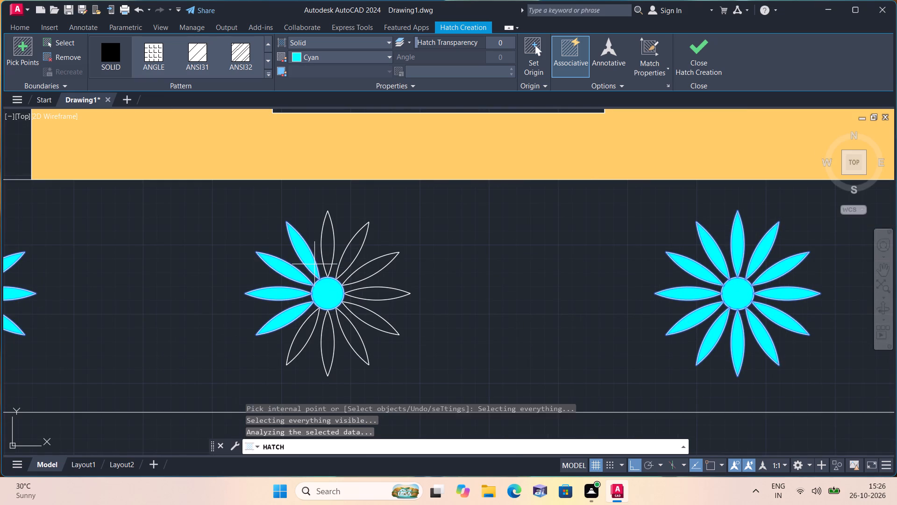
click(327, 261)
click(343, 262)
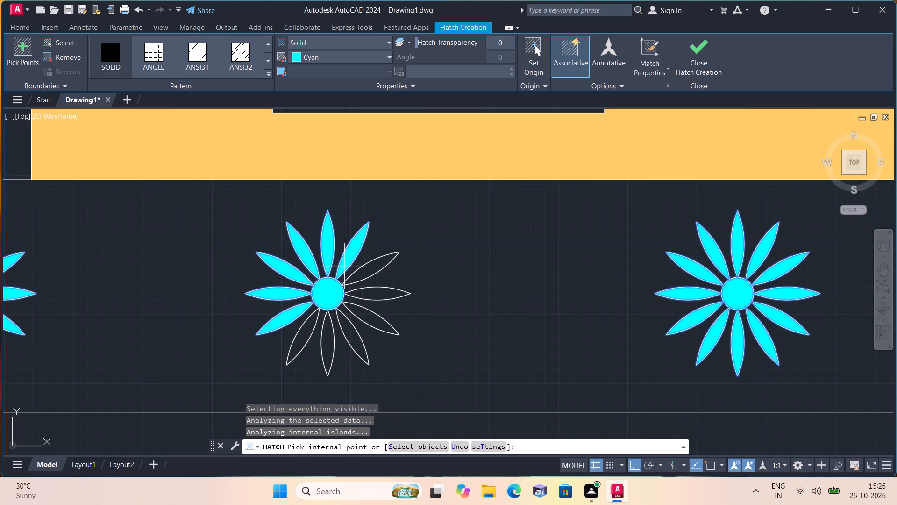
click(354, 276)
click(363, 293)
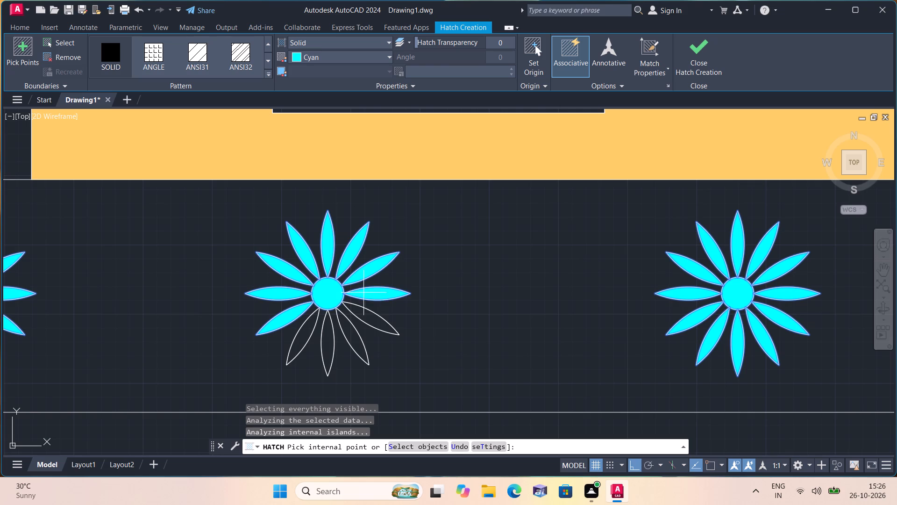
click(359, 313)
click(346, 323)
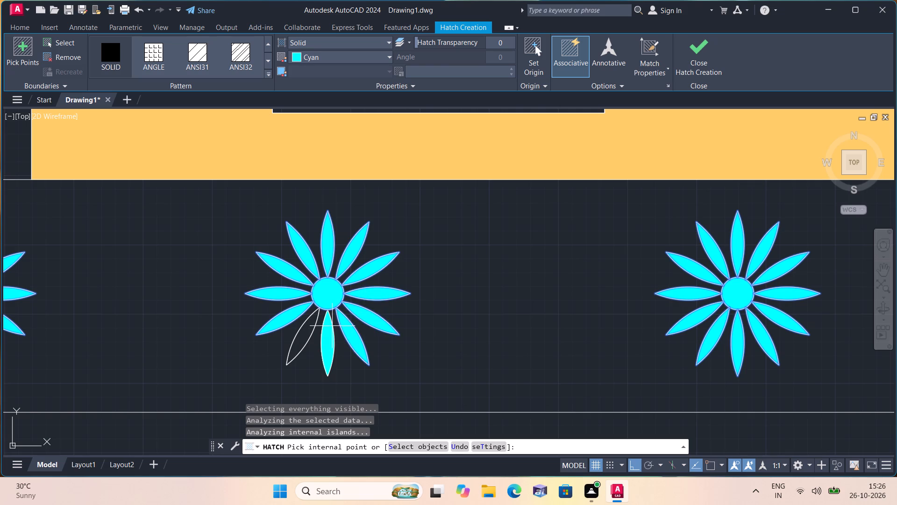
click(332, 326)
click(317, 320)
scroll(314, 317, down, 2)
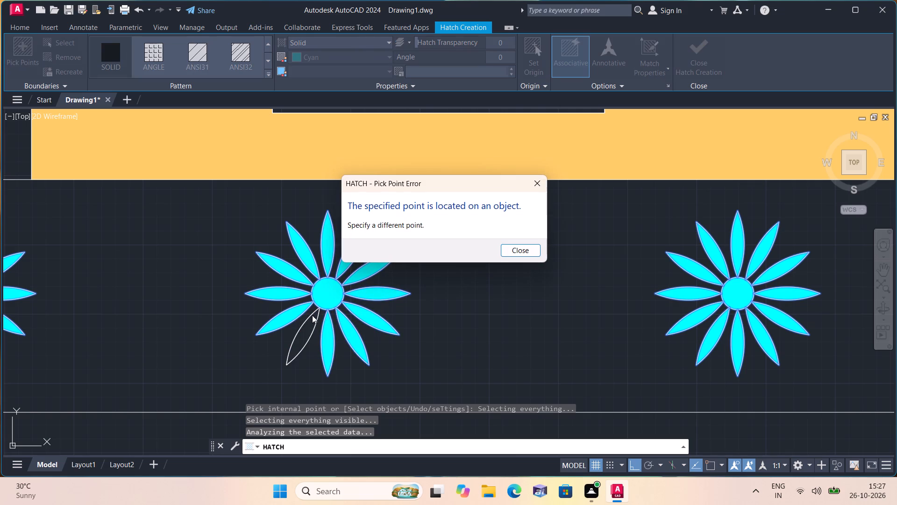
click(530, 181)
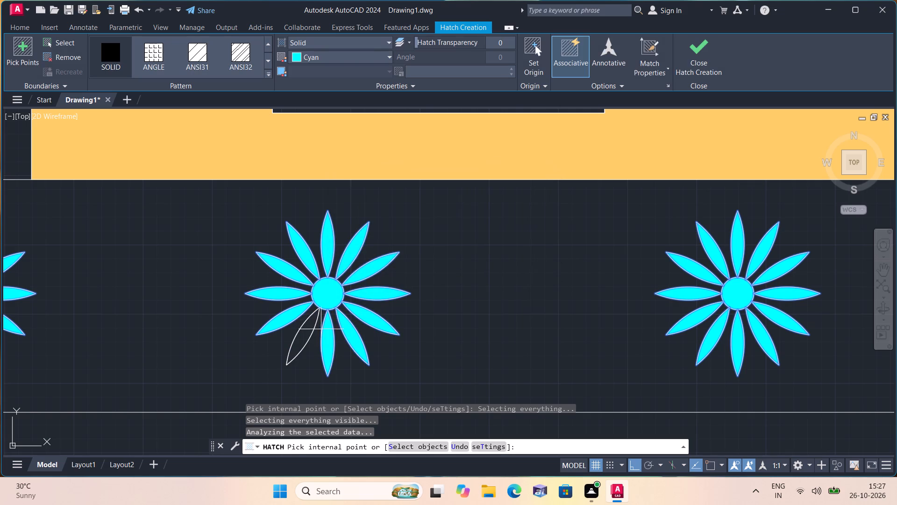
scroll(300, 342, up, 1)
click(302, 338)
Fill all twelve petals of the rightmost flower on the mid-level band with solid cyan and finish the hatch.
scroll(302, 338, down, 4)
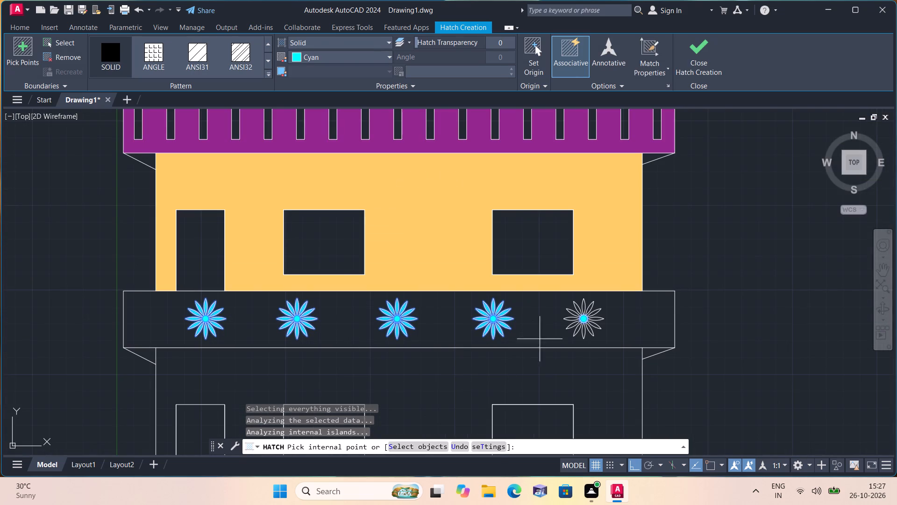
scroll(588, 319, up, 5)
click(619, 319)
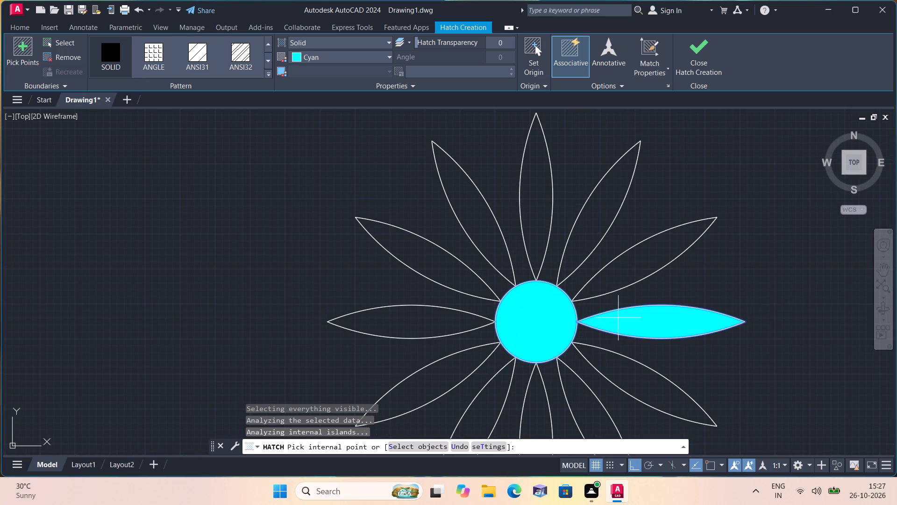
click(609, 277)
click(587, 239)
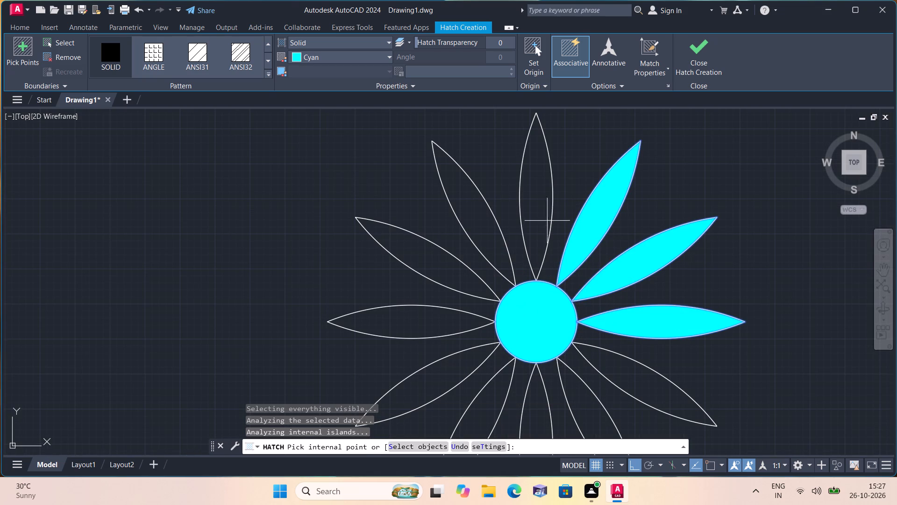
click(539, 216)
click(490, 237)
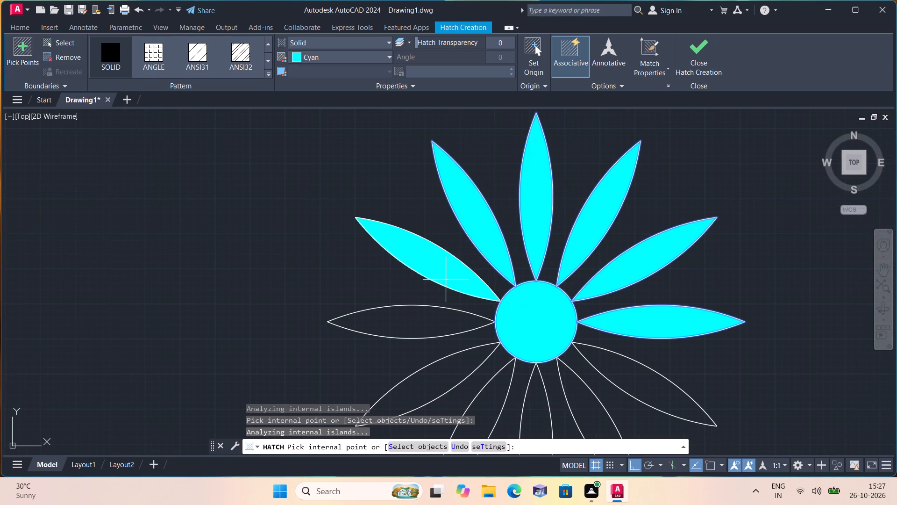
click(446, 279)
click(426, 327)
middle_drag(427, 327, 403, 245)
scroll(427, 327, down, 2)
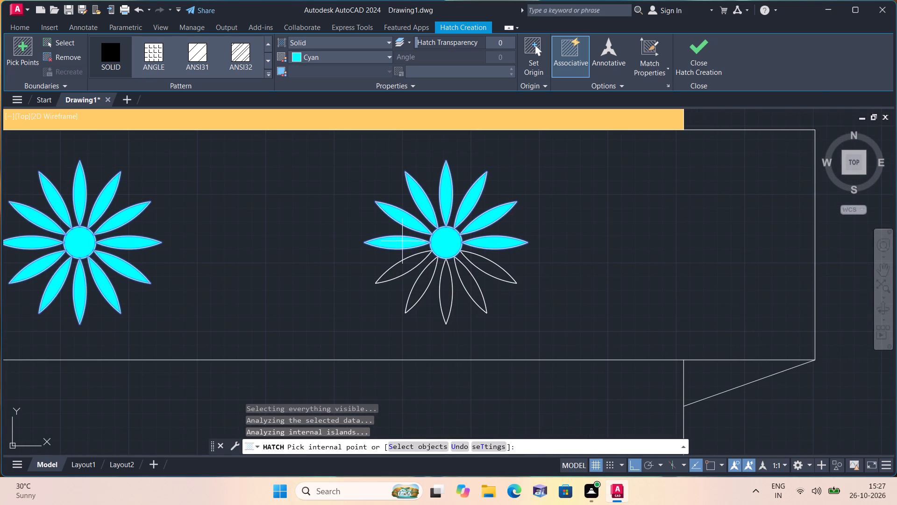
click(409, 267)
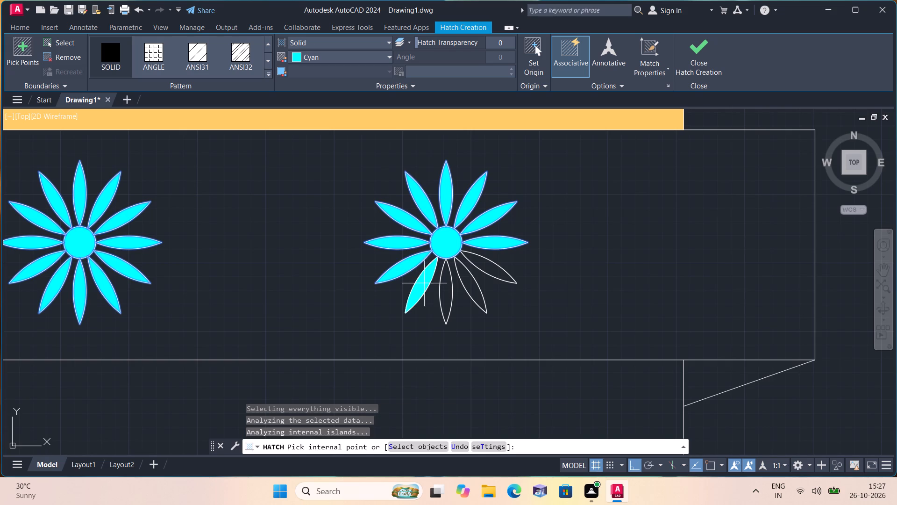
click(423, 280)
click(448, 292)
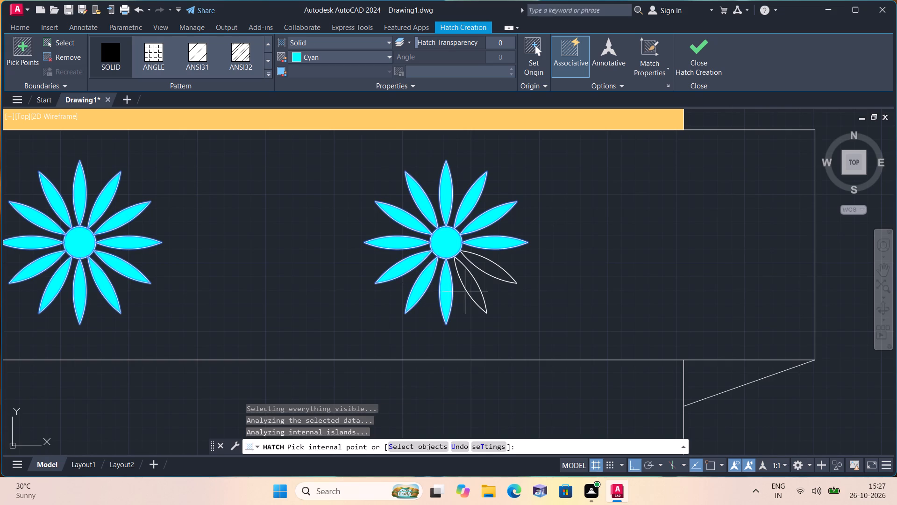
click(469, 288)
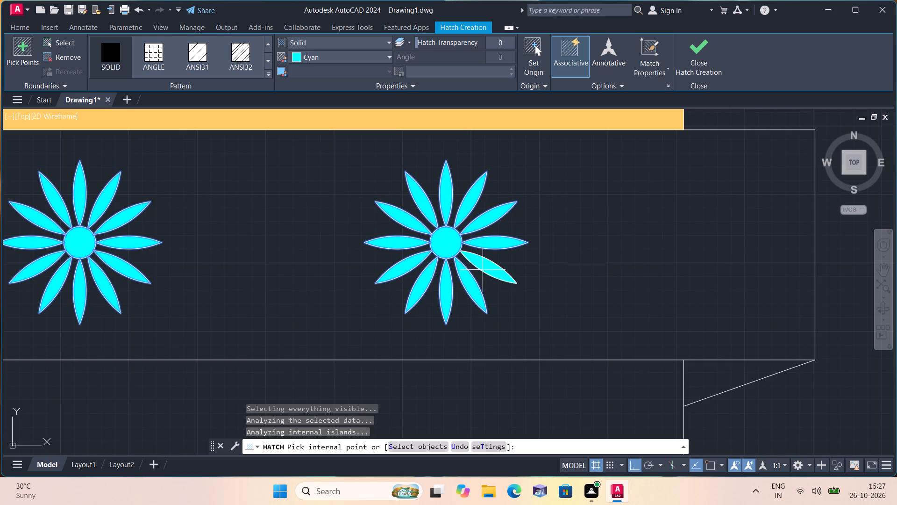
click(483, 267)
key(Escape)
Hatch the ground-floor wall around its door and windows with a solid fill in index colour 222.
scroll(483, 267, down, 4)
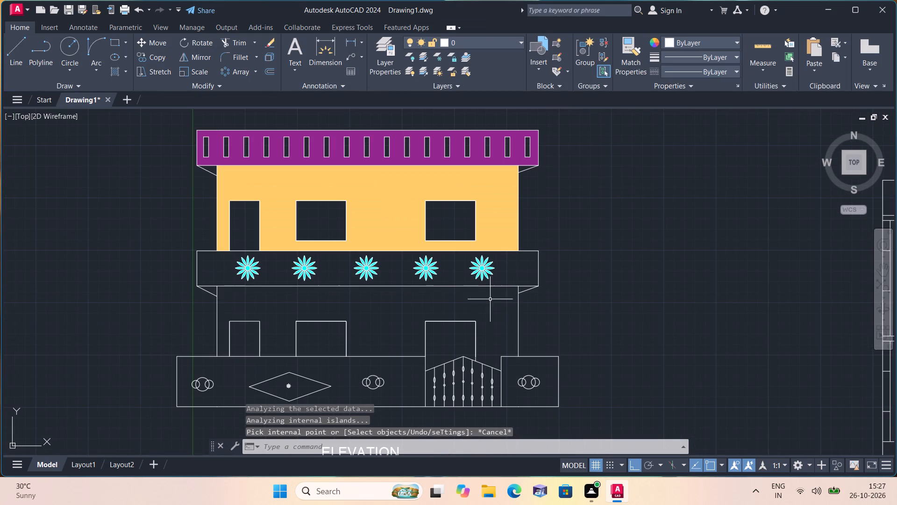
middle_drag(420, 341, 408, 326)
scroll(415, 339, down, 1)
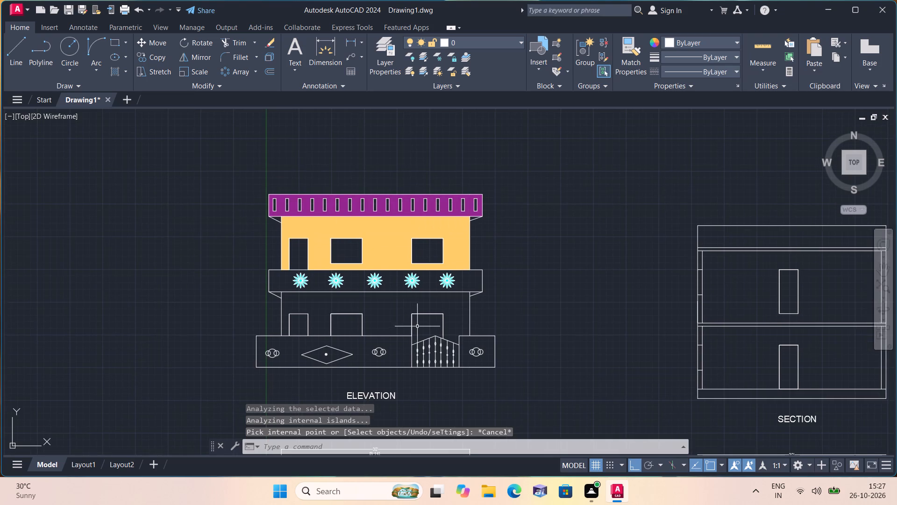
text(h)
key(space)
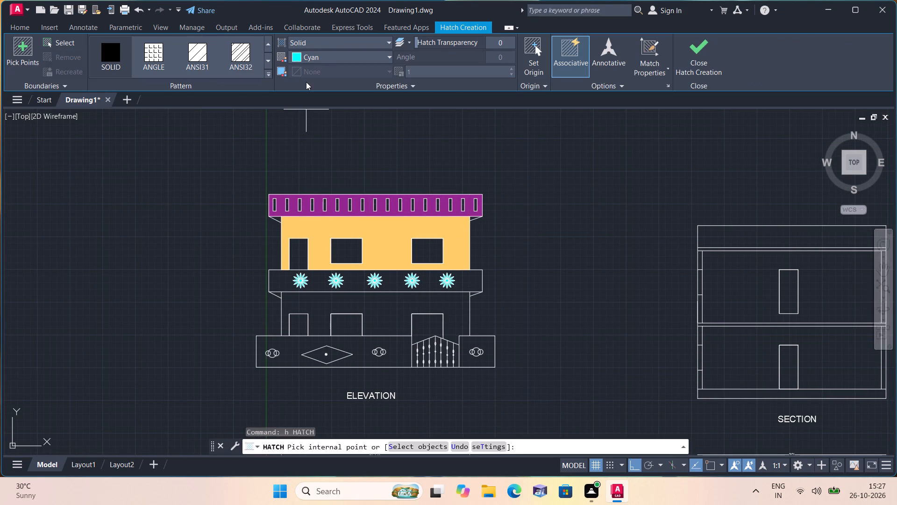
click(318, 58)
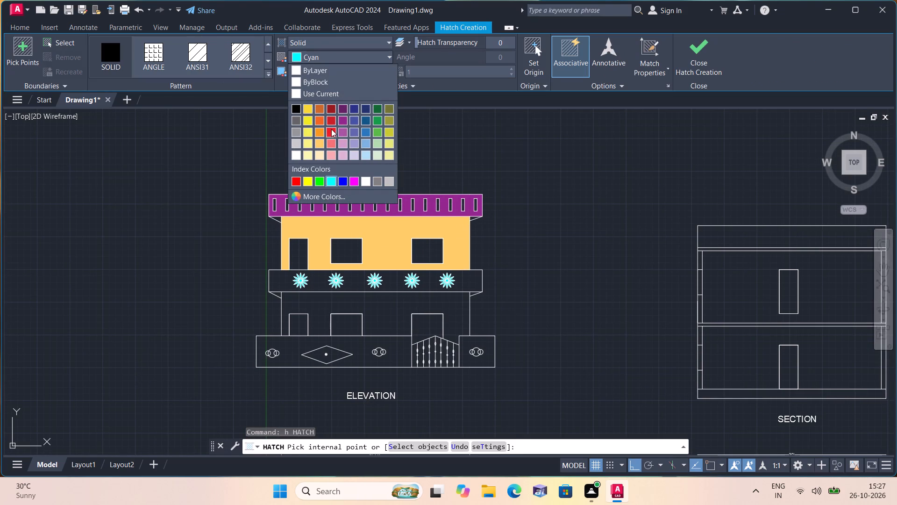
click(356, 194)
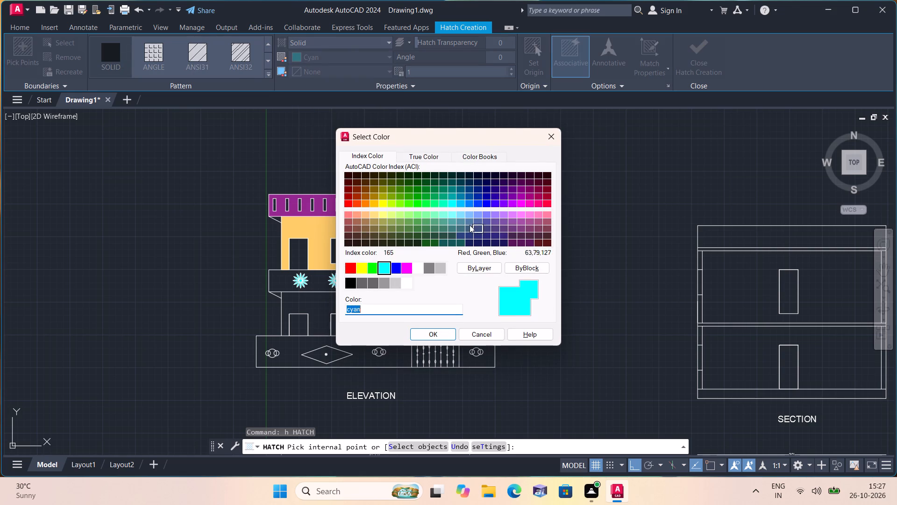
click(377, 214)
click(400, 217)
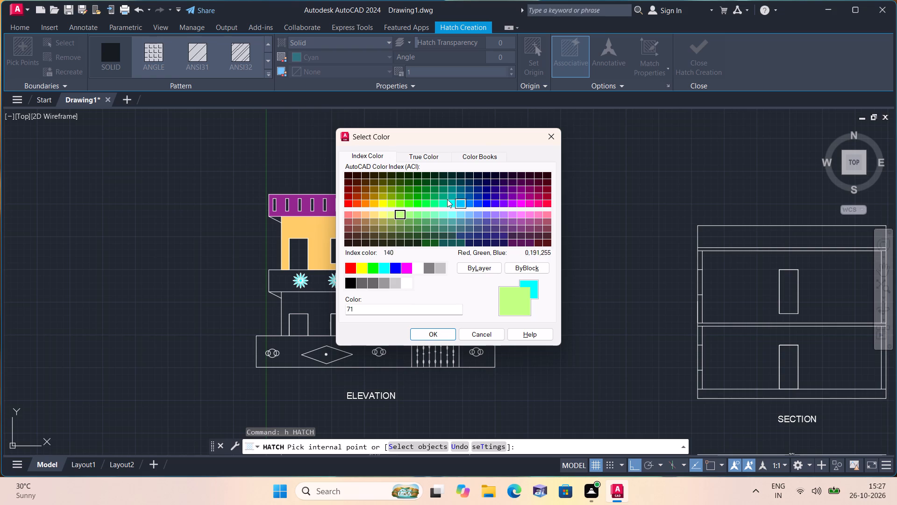
click(360, 183)
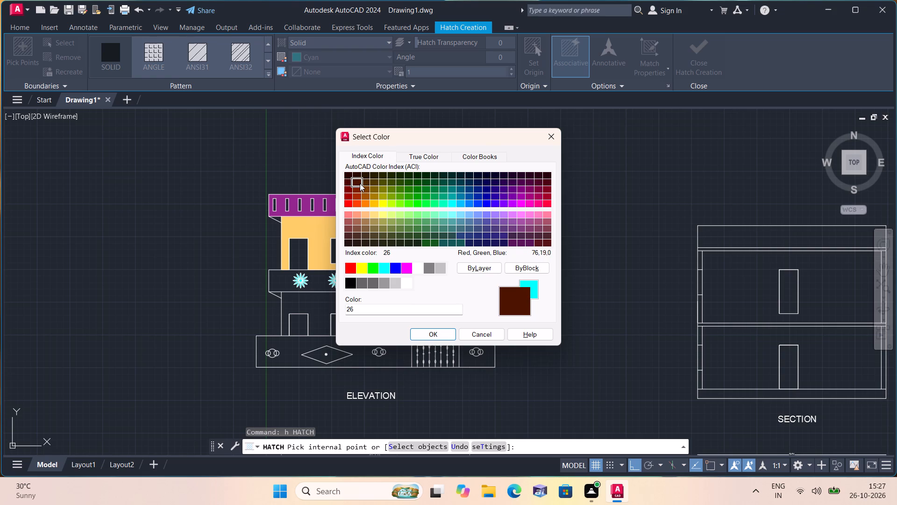
click(534, 195)
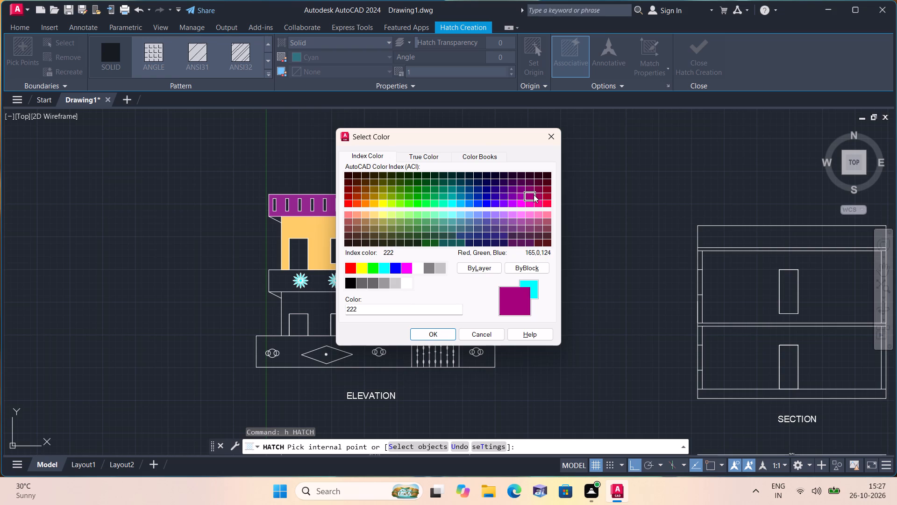
click(439, 332)
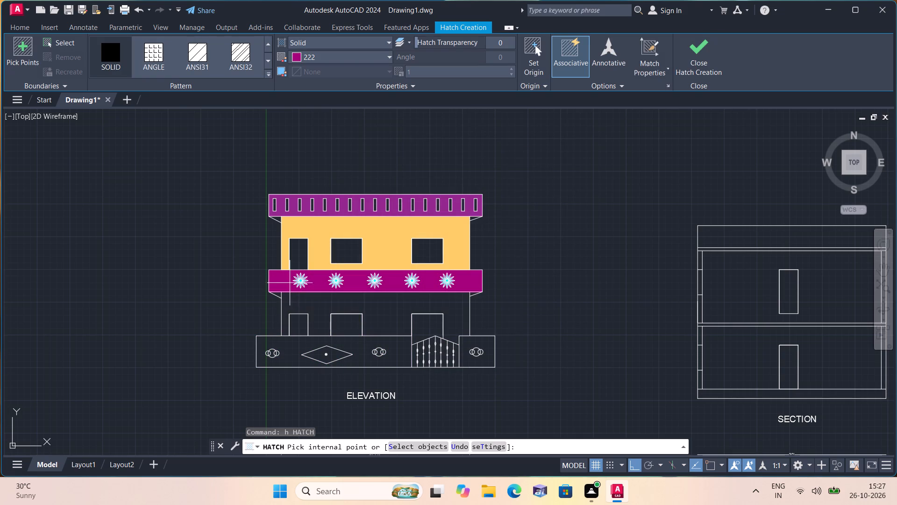
click(305, 302)
key(Escape)
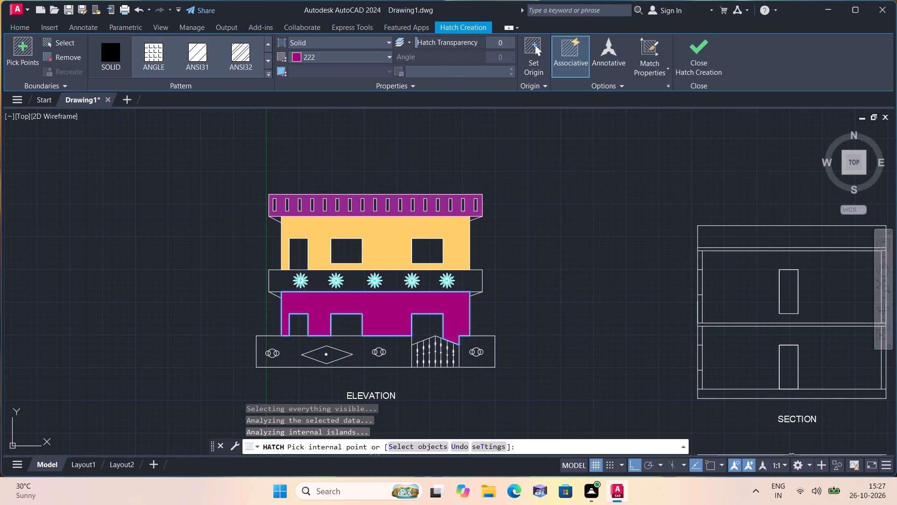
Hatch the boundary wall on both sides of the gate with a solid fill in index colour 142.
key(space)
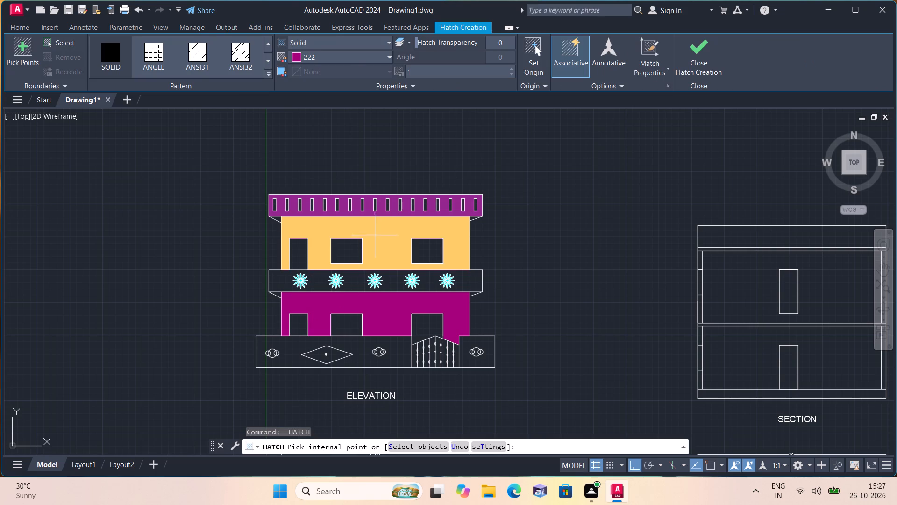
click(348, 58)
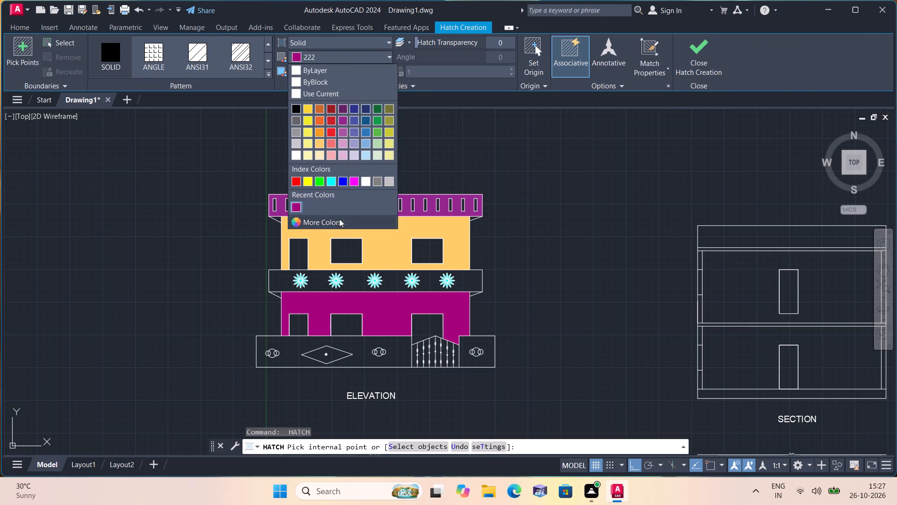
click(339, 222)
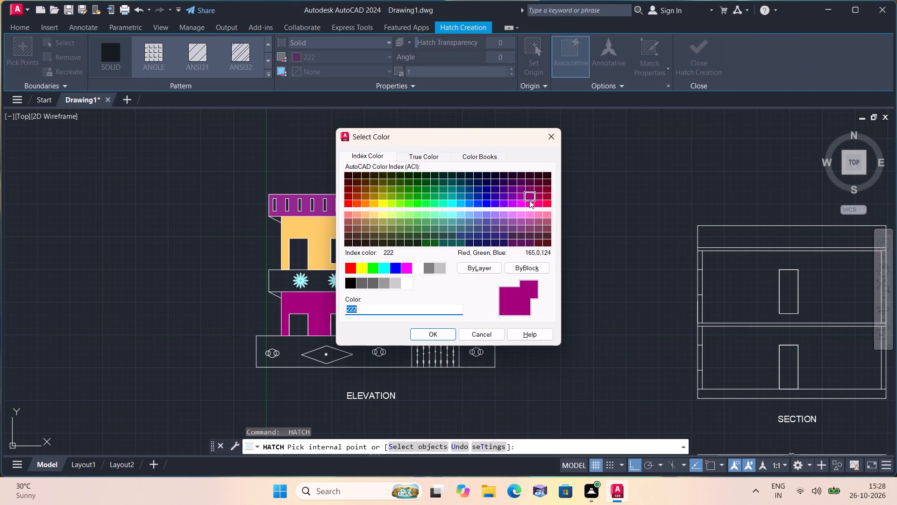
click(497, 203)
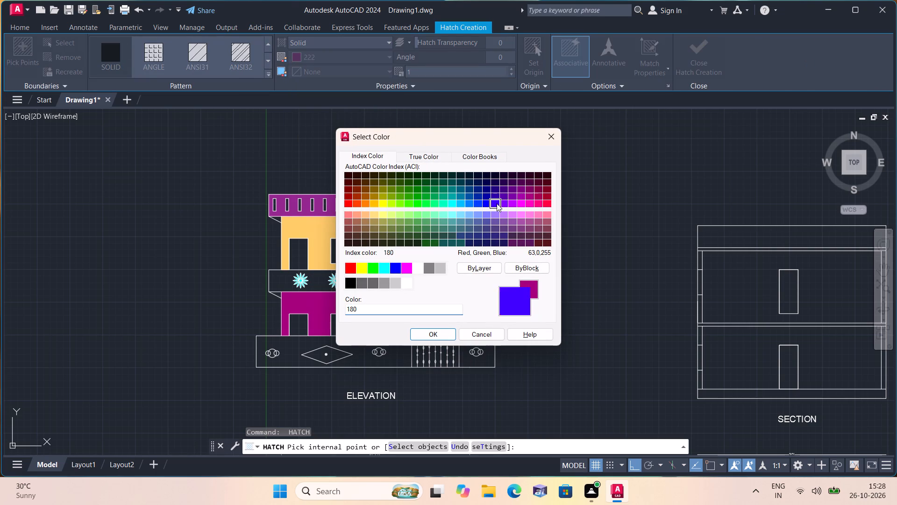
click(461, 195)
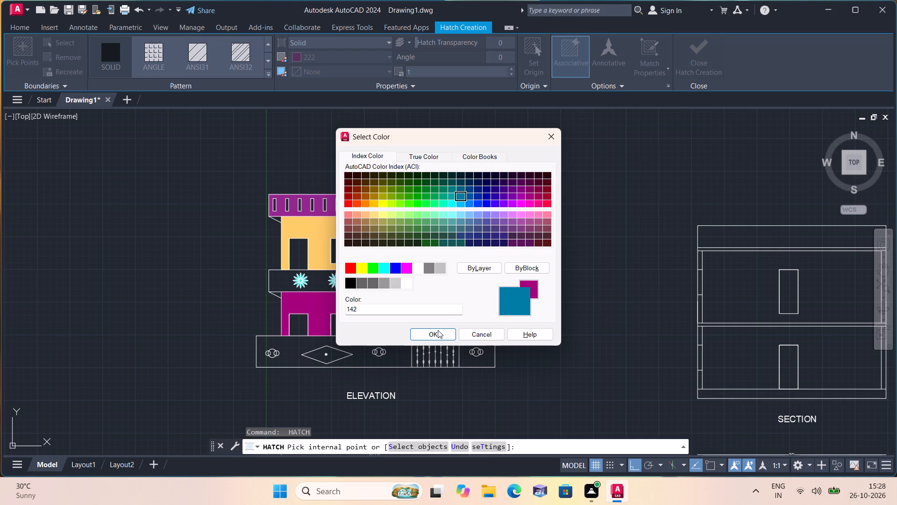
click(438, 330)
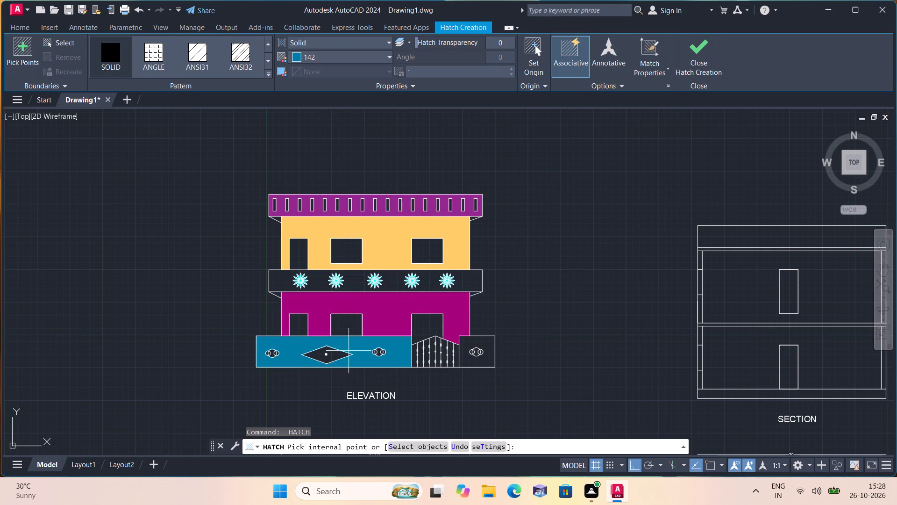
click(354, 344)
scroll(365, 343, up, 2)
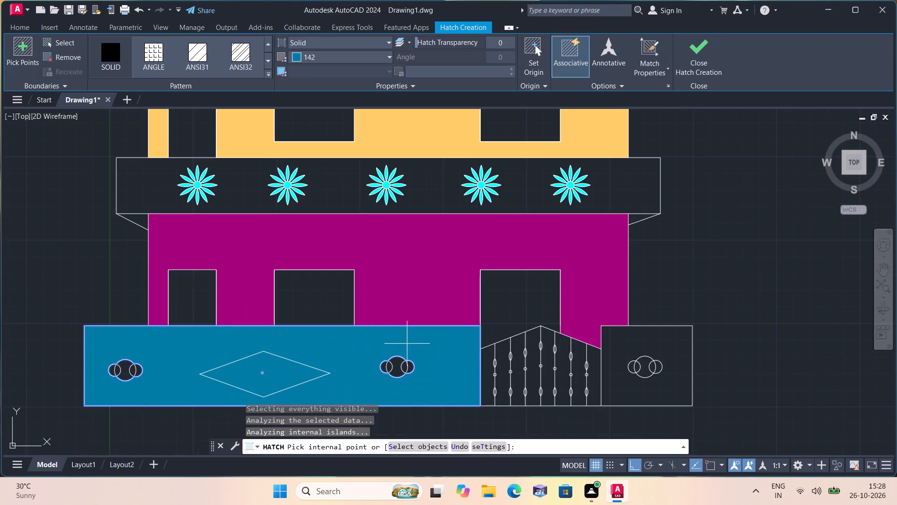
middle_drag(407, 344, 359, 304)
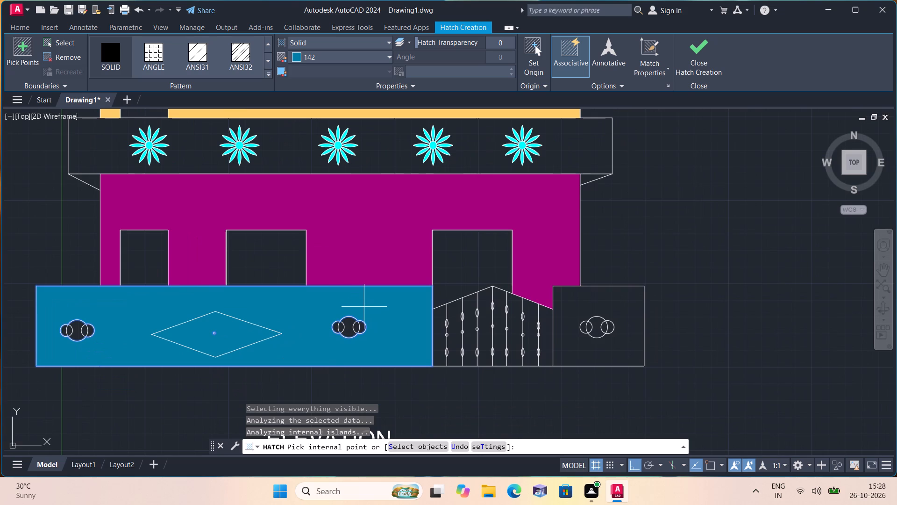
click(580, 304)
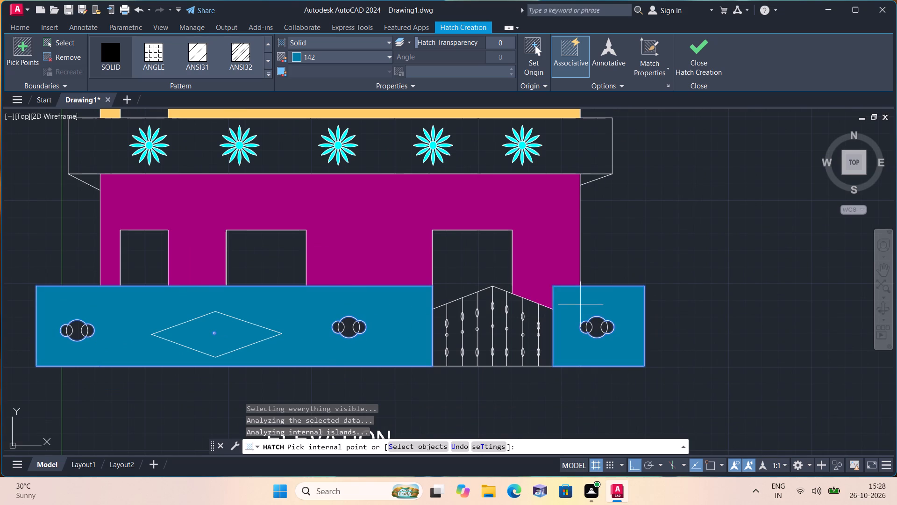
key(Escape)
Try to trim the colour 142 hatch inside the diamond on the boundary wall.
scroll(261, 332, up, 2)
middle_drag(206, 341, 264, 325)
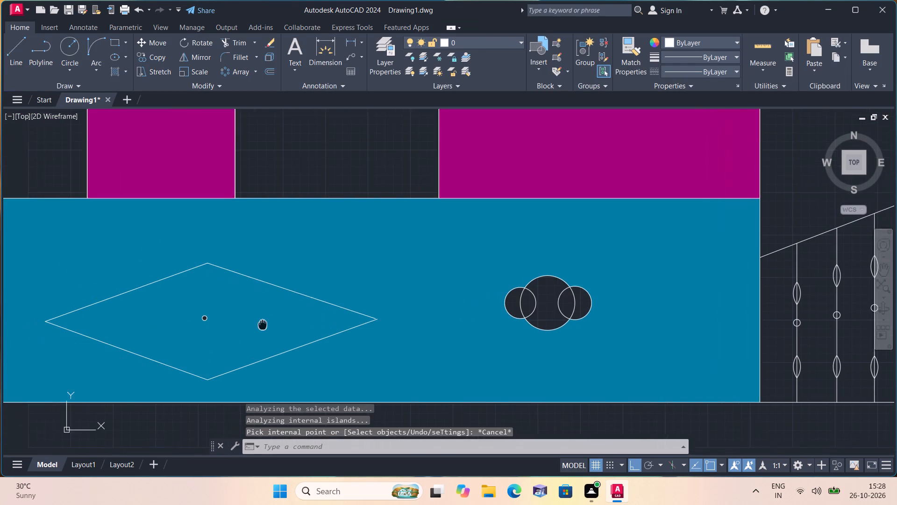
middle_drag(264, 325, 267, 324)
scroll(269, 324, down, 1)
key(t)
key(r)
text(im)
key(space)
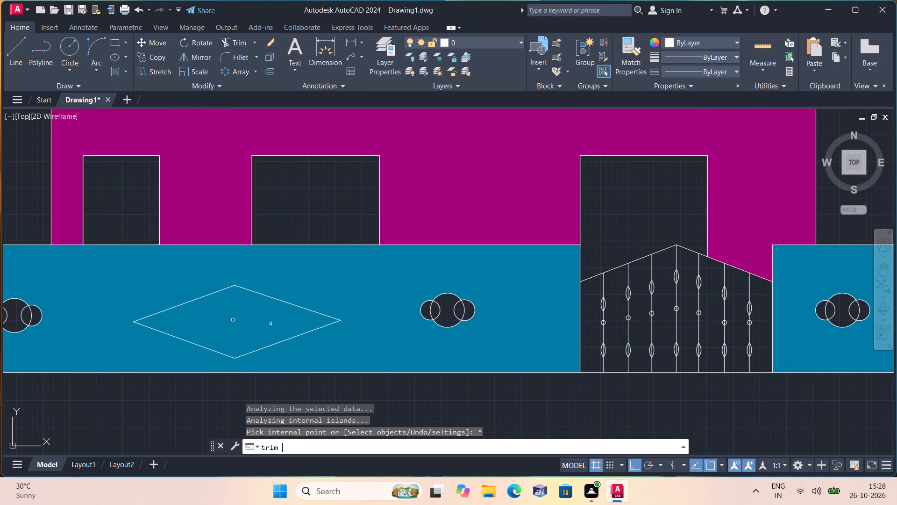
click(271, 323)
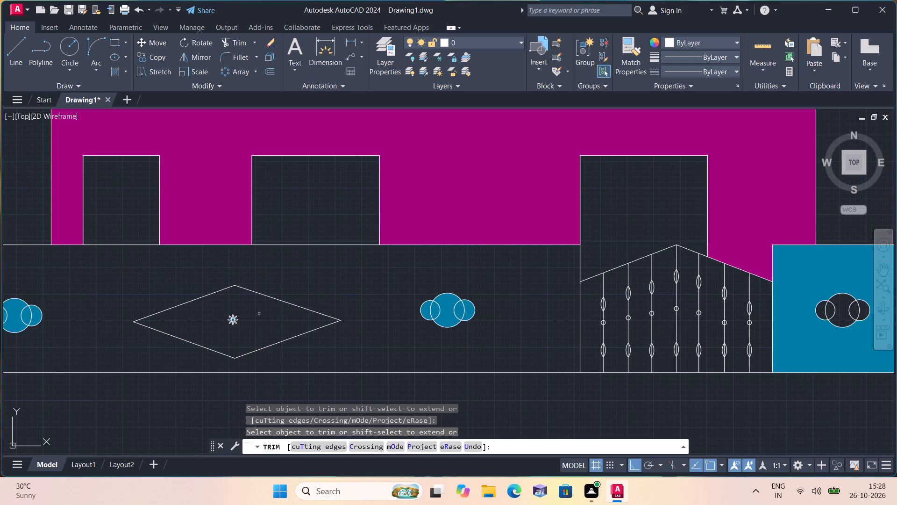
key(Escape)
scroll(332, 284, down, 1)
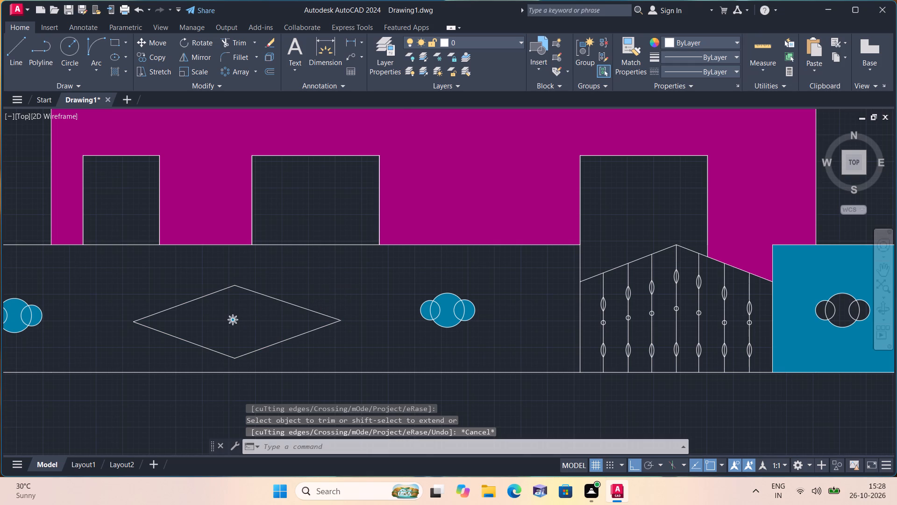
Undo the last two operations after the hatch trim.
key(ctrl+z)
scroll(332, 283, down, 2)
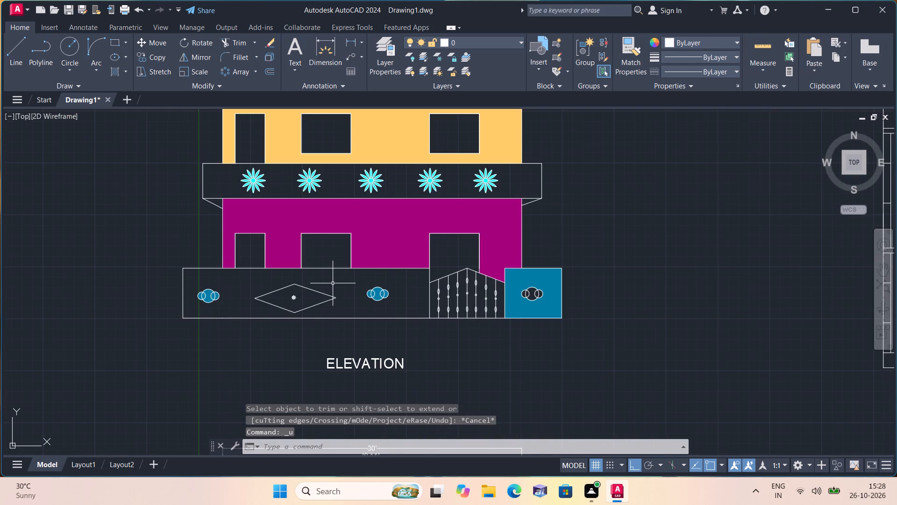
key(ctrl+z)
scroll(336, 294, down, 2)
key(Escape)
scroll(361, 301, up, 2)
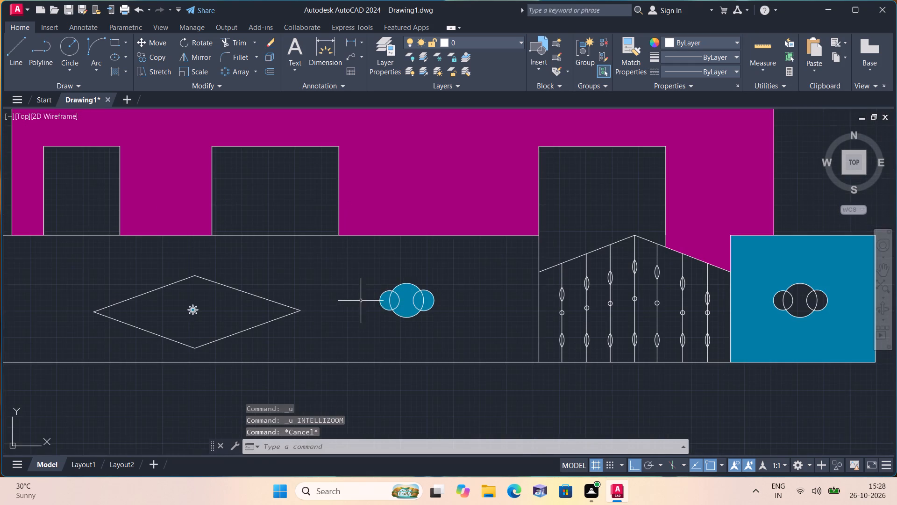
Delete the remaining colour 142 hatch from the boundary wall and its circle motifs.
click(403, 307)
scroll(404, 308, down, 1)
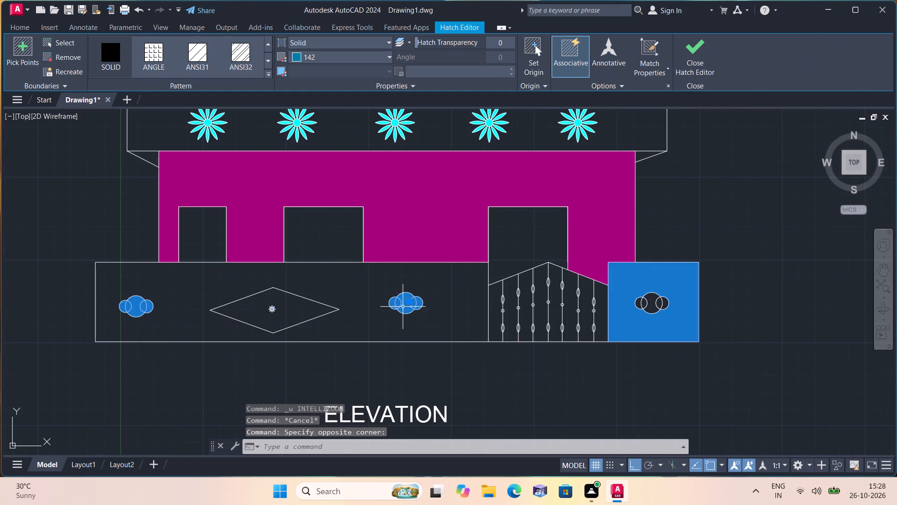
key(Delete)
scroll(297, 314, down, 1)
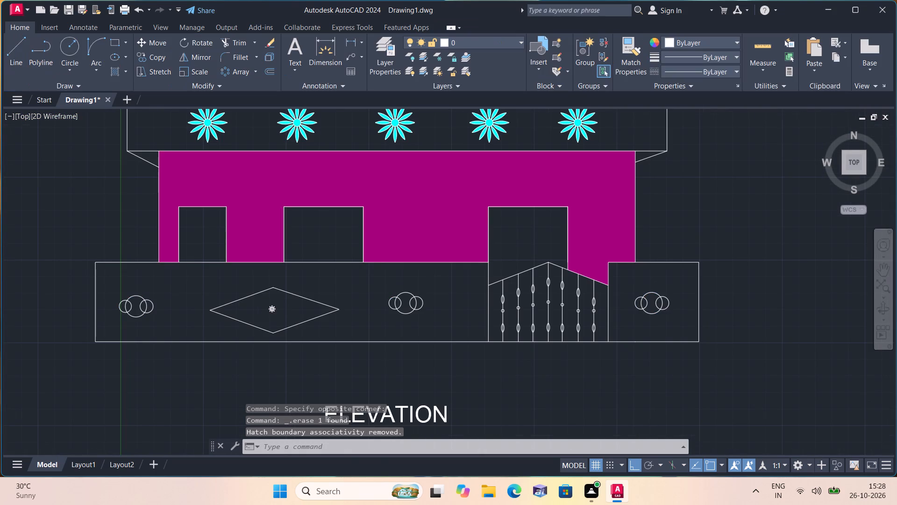
Hatch the centre circle and all eight petals of the small flower inside the diamond with solid index colour 222.
scroll(289, 293, up, 2)
text(h)
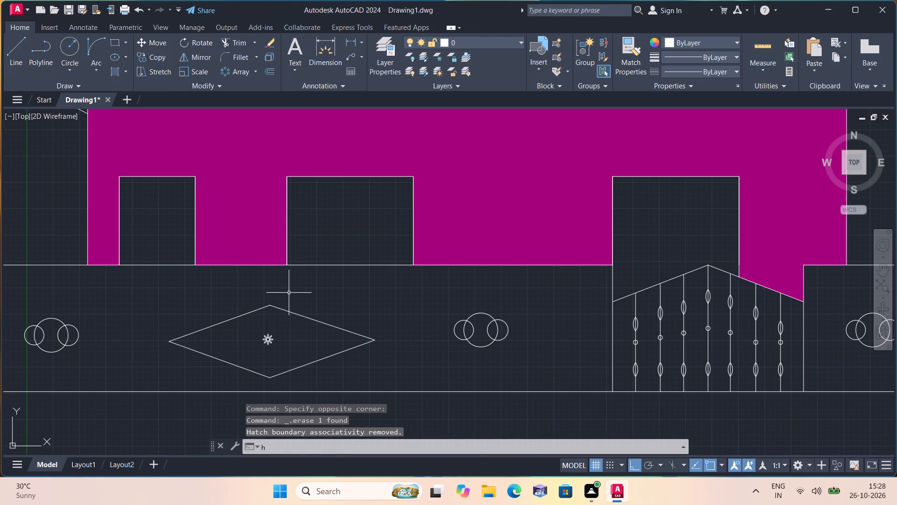
key(space)
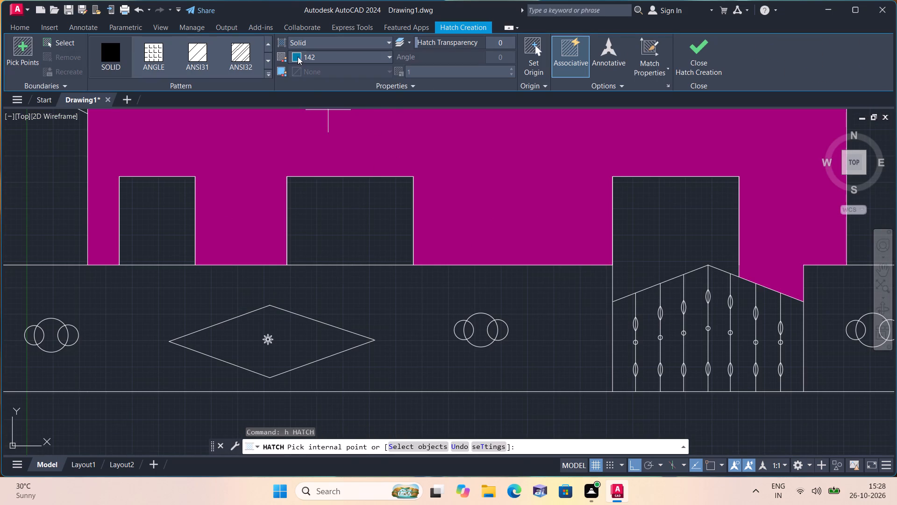
click(299, 56)
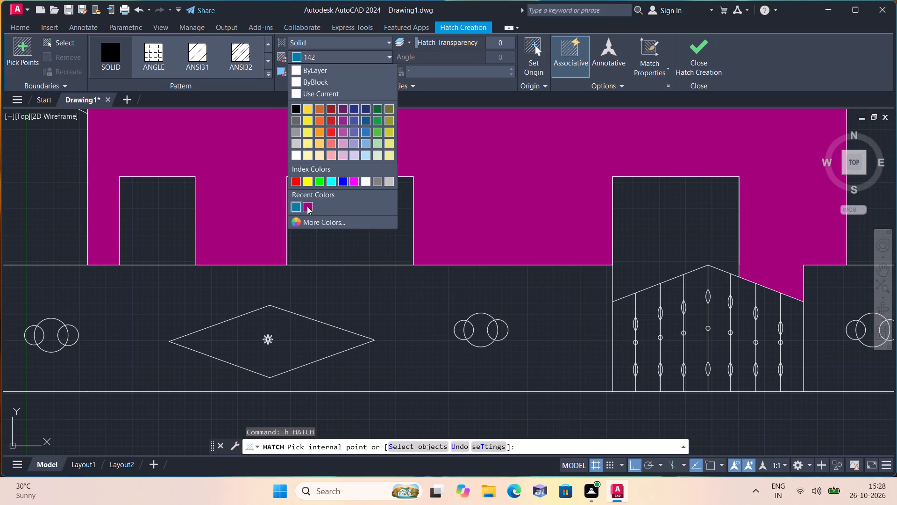
click(307, 205)
scroll(263, 344, up, 7)
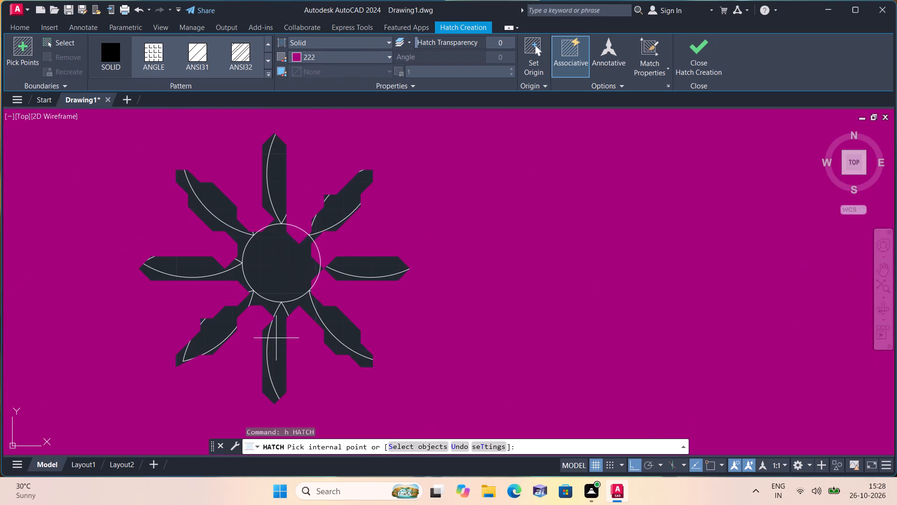
click(288, 273)
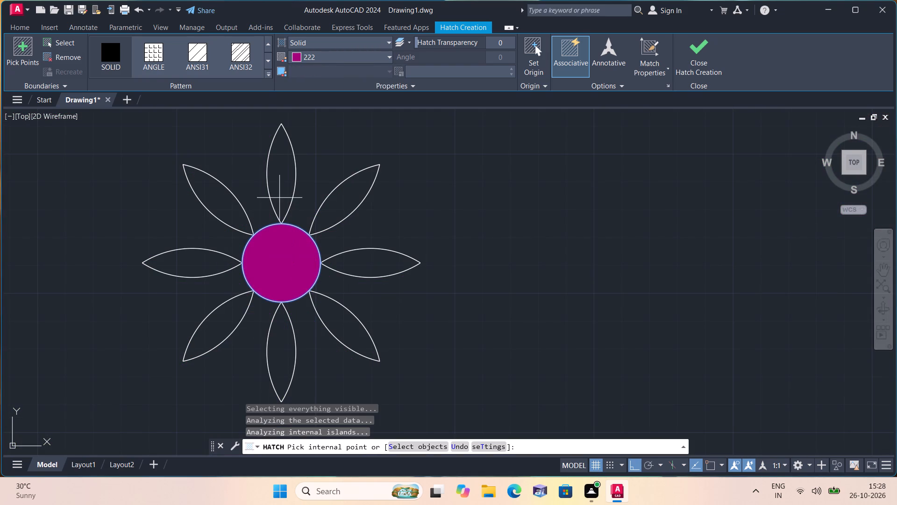
click(279, 196)
click(235, 214)
click(204, 264)
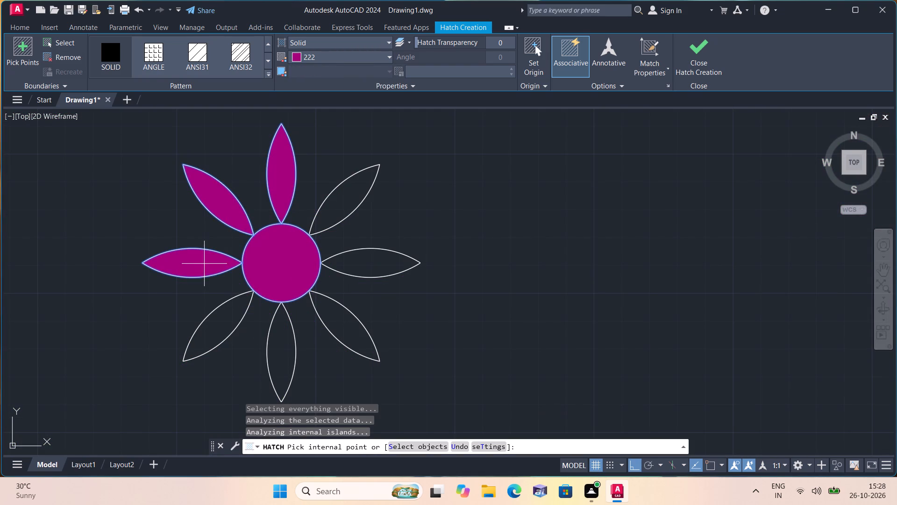
click(228, 319)
click(279, 352)
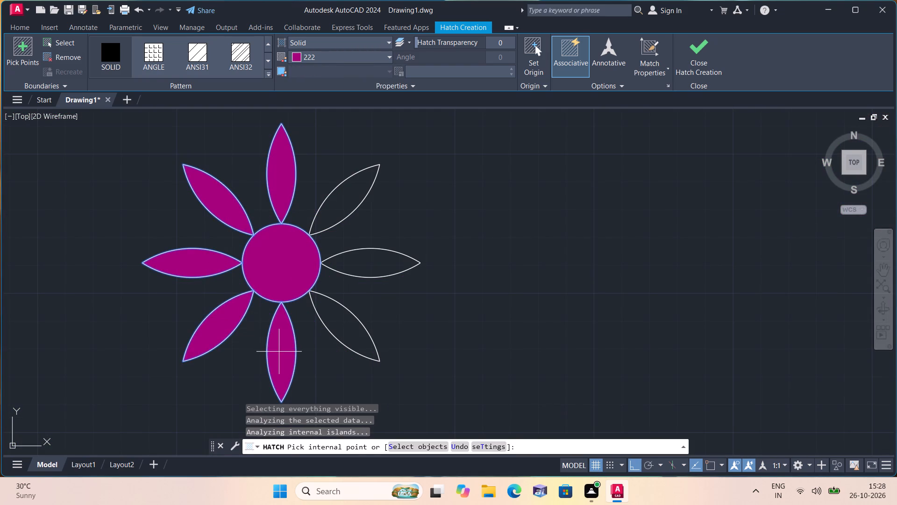
click(340, 332)
click(377, 263)
click(355, 199)
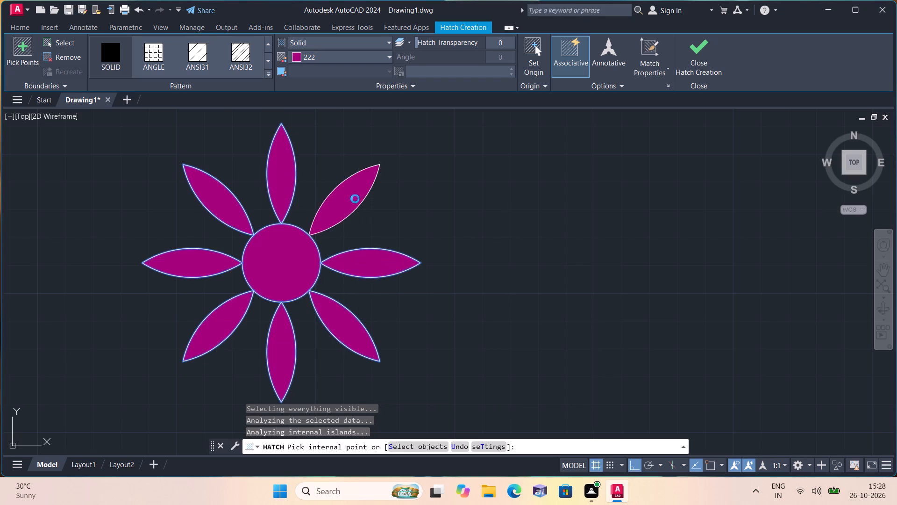
Fill both small side circles of the boundary wall's leftmost three-circle motif with solid colour 222, including their overlaps with the large circle.
scroll(355, 218, down, 6)
scroll(349, 297, down, 5)
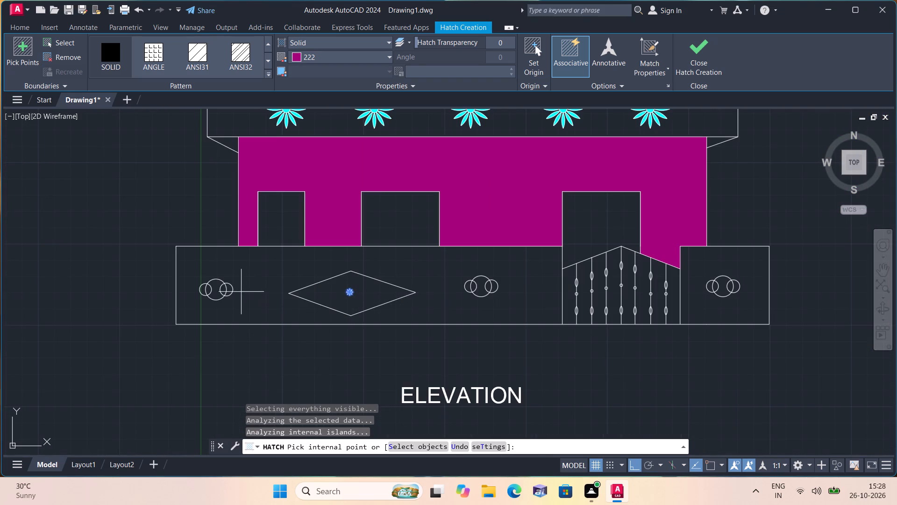
scroll(213, 296, up, 3)
click(190, 277)
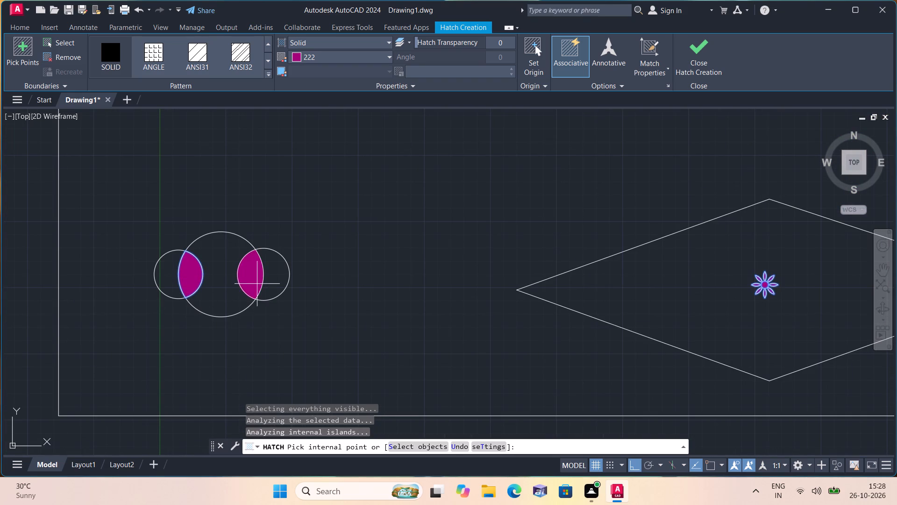
click(253, 280)
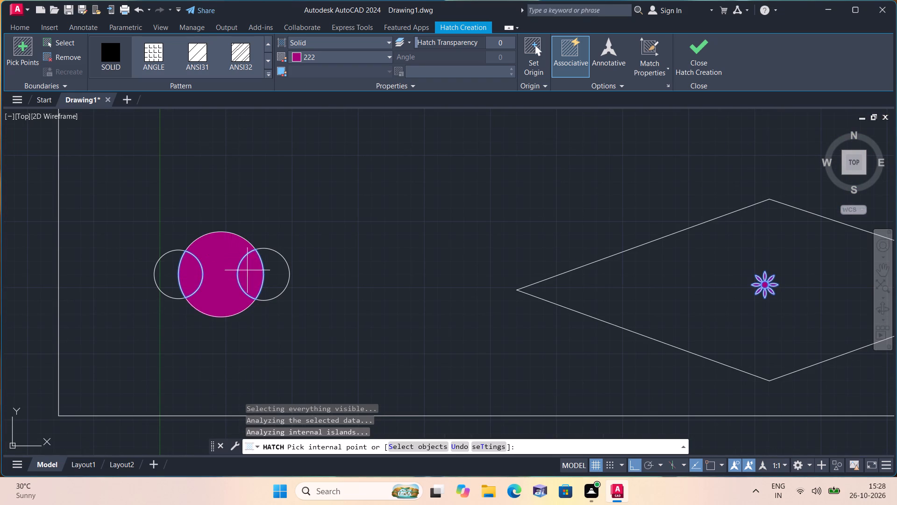
click(268, 274)
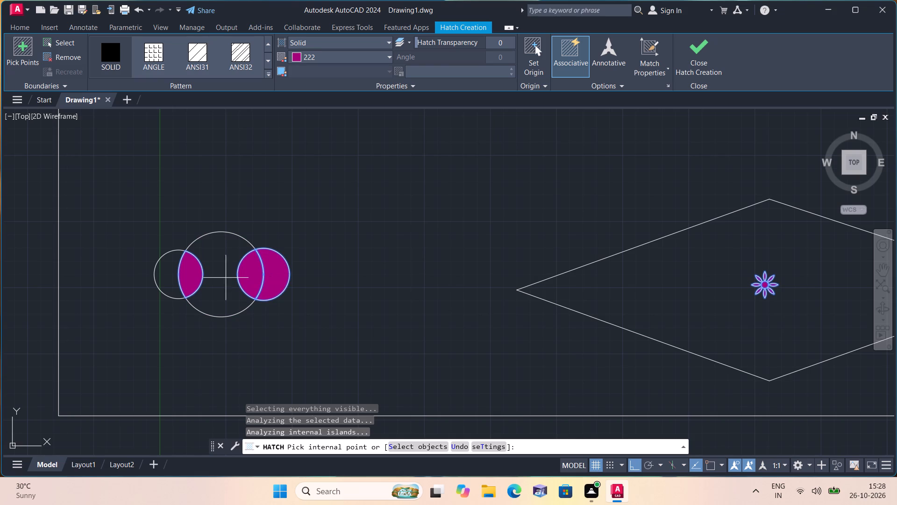
click(163, 274)
Fill both small side circles of the three-circle motif between the diamond and the gate with solid colour 222, overlaps included.
scroll(163, 274, down, 3)
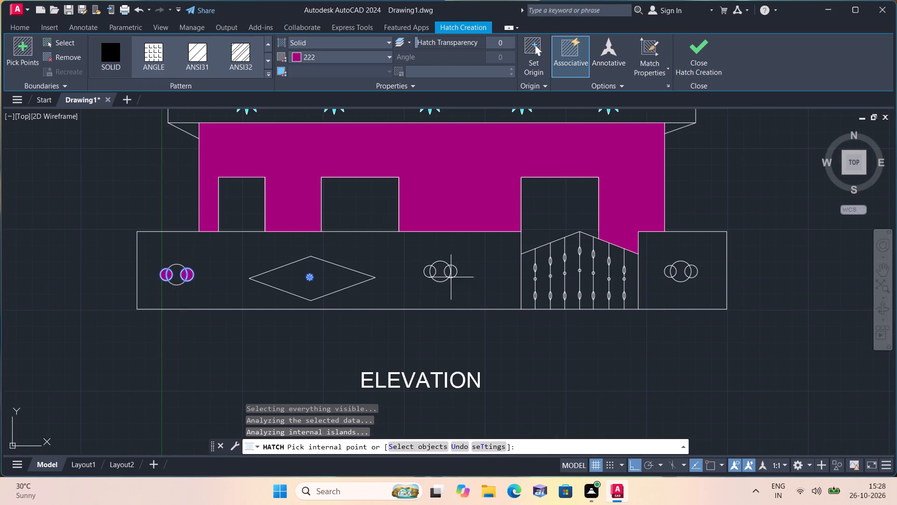
scroll(450, 274, up, 2)
click(450, 274)
click(437, 271)
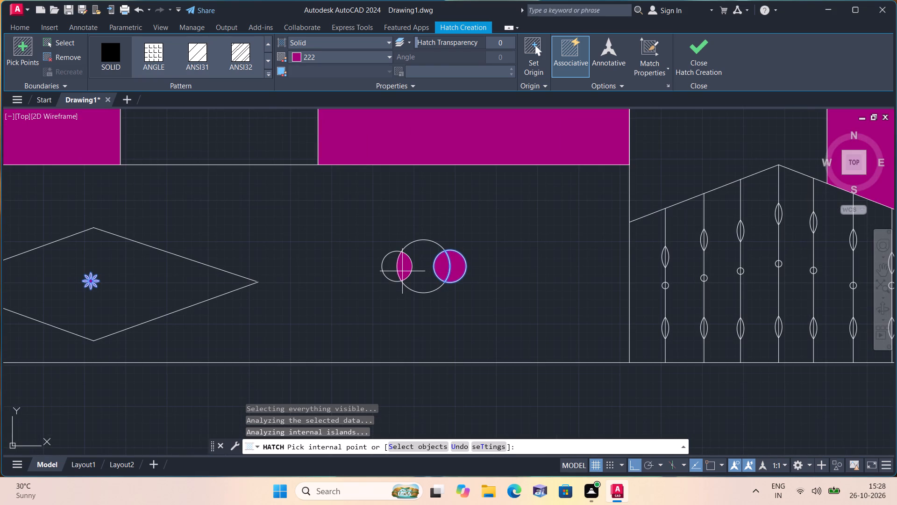
click(402, 271)
click(387, 267)
Fill both small side circles of the three-circle motif right of the gate with solid colour 222, overlaps included, and finish the hatch.
scroll(470, 269, down, 3)
scroll(614, 274, up, 2)
click(618, 259)
scroll(600, 259, up, 2)
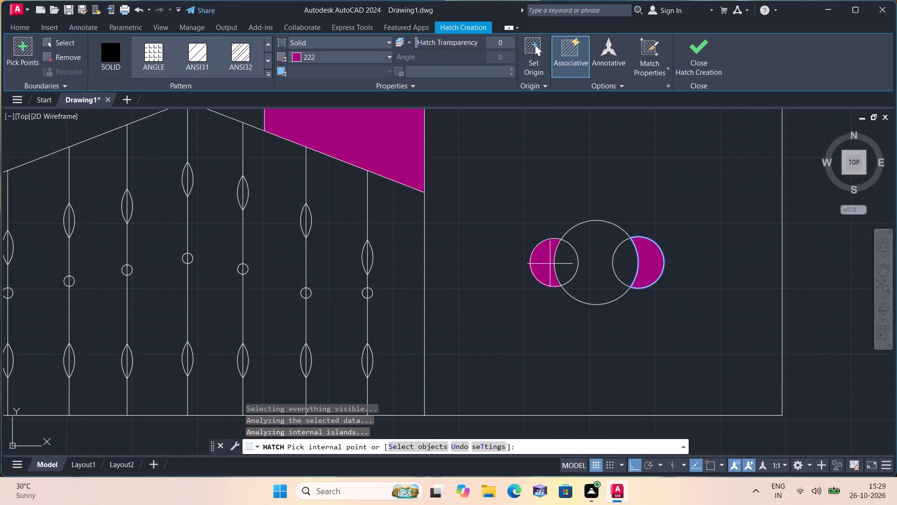
click(550, 263)
click(560, 265)
click(622, 265)
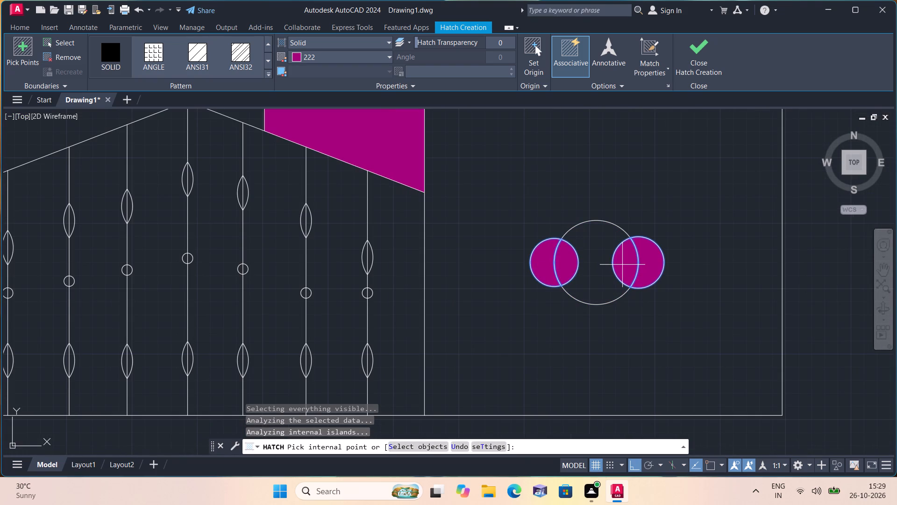
key(Escape)
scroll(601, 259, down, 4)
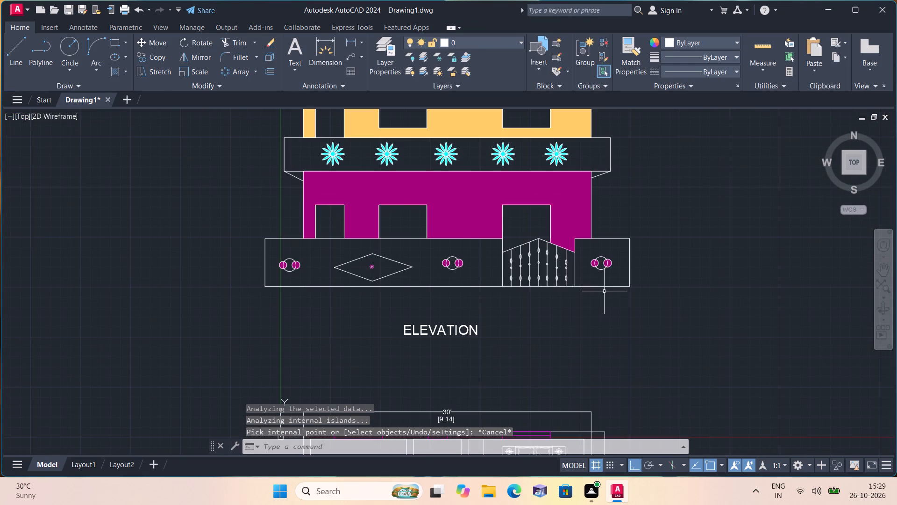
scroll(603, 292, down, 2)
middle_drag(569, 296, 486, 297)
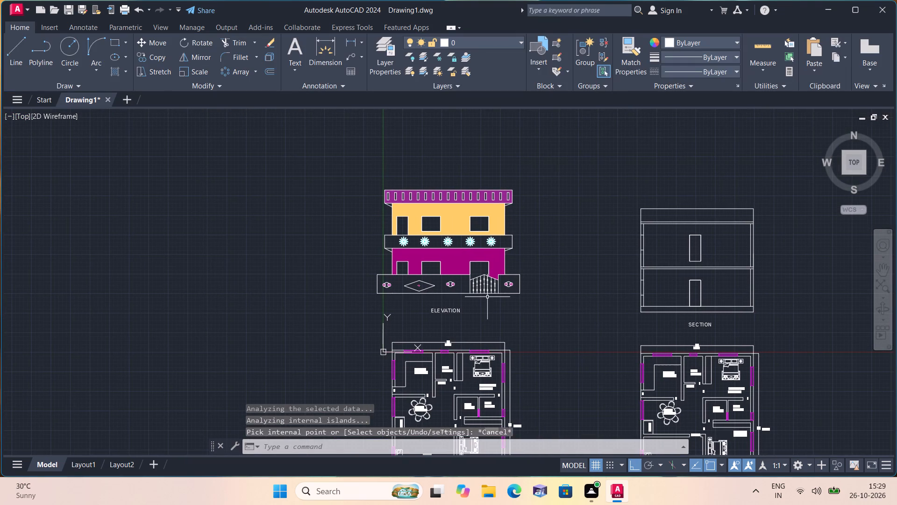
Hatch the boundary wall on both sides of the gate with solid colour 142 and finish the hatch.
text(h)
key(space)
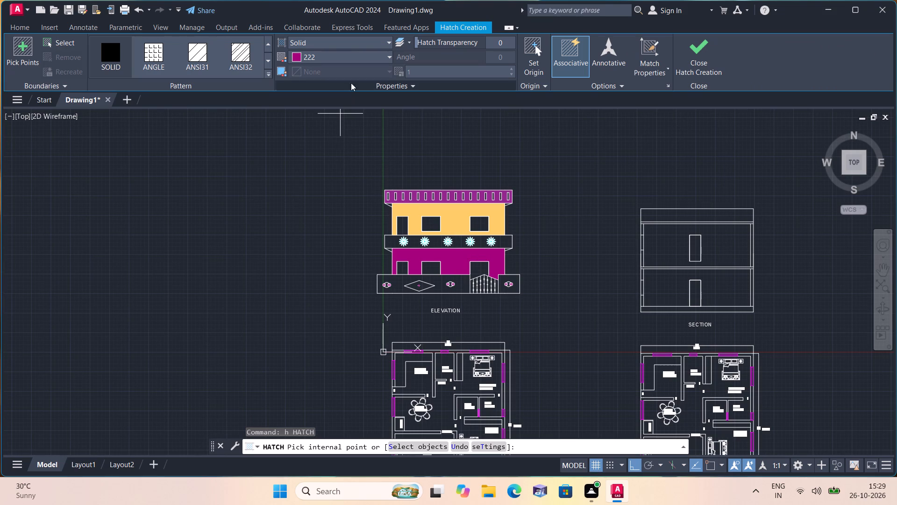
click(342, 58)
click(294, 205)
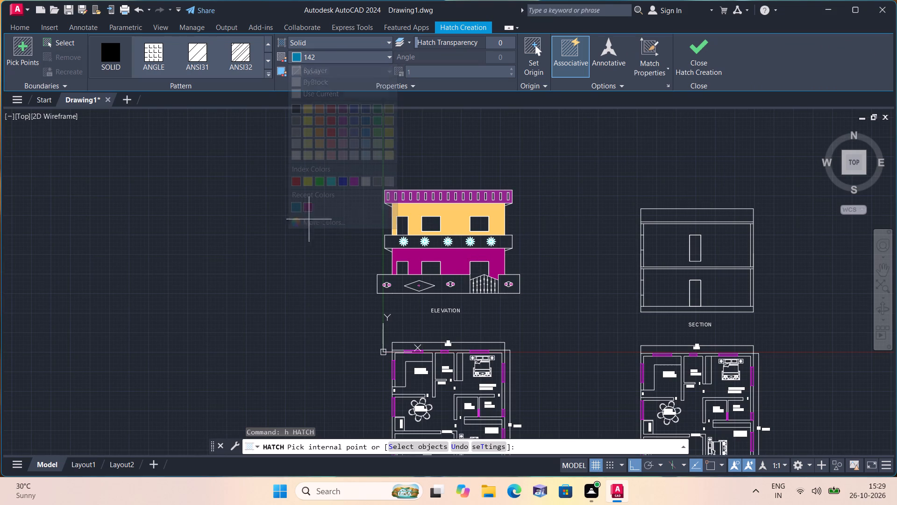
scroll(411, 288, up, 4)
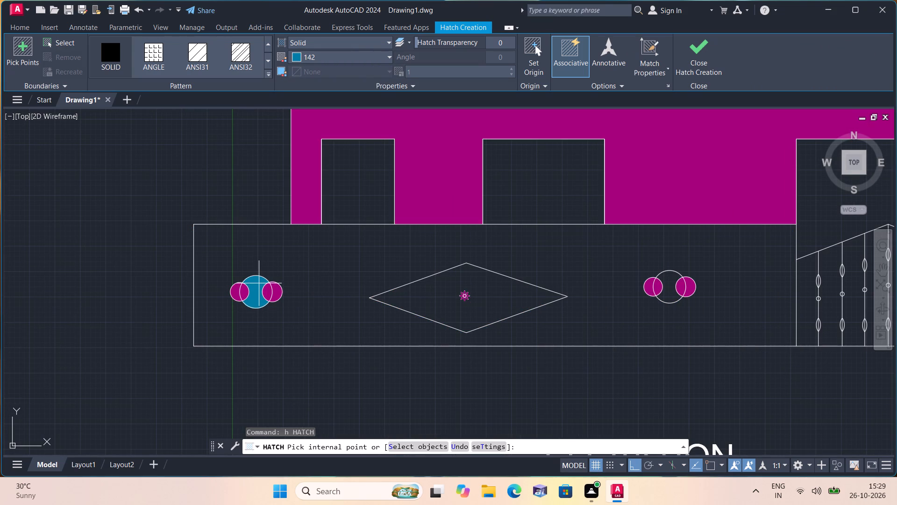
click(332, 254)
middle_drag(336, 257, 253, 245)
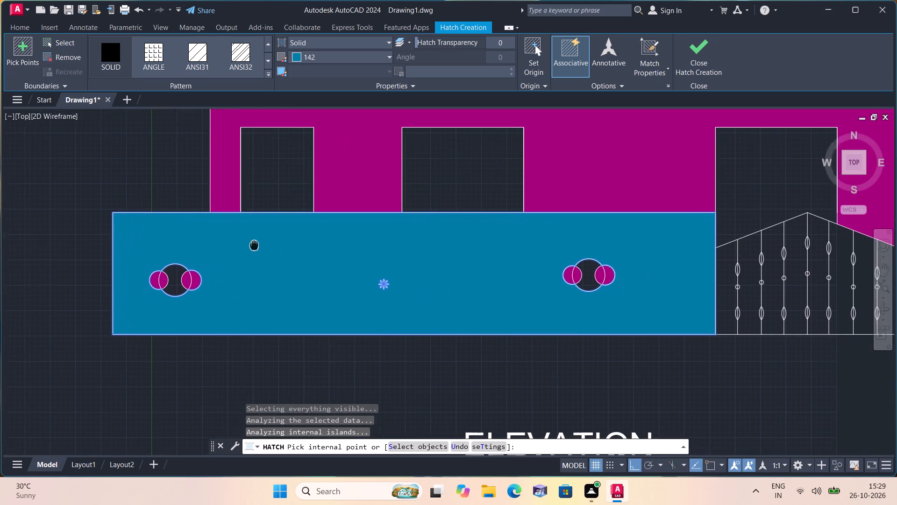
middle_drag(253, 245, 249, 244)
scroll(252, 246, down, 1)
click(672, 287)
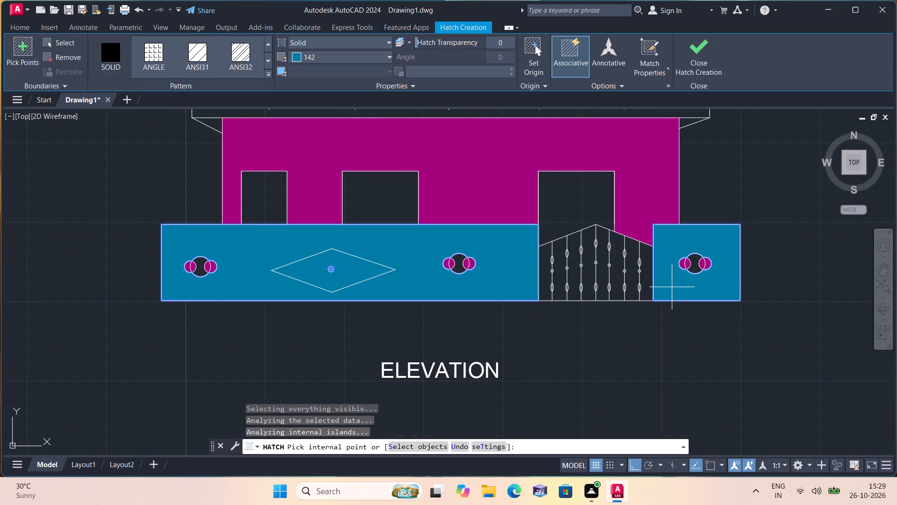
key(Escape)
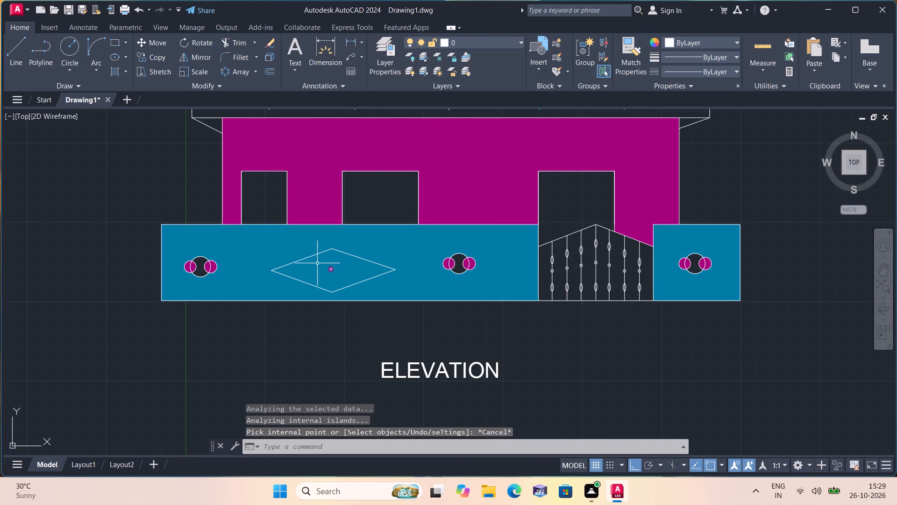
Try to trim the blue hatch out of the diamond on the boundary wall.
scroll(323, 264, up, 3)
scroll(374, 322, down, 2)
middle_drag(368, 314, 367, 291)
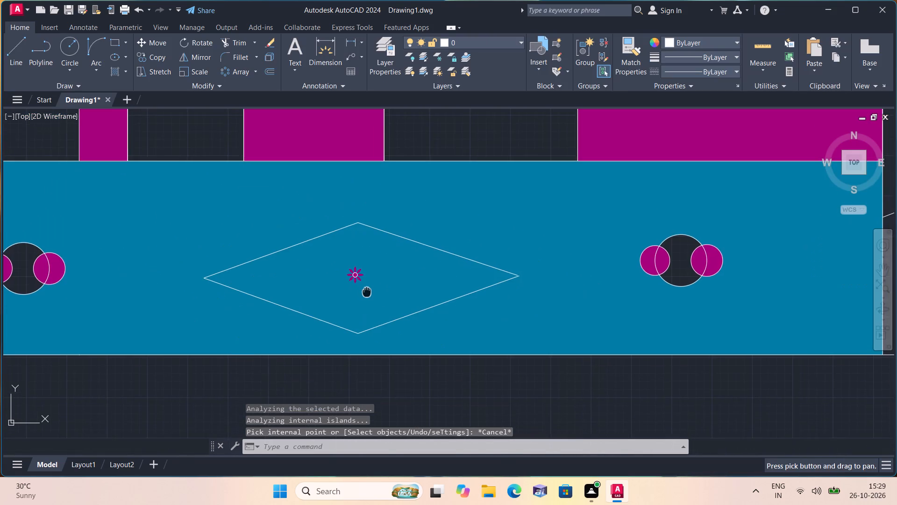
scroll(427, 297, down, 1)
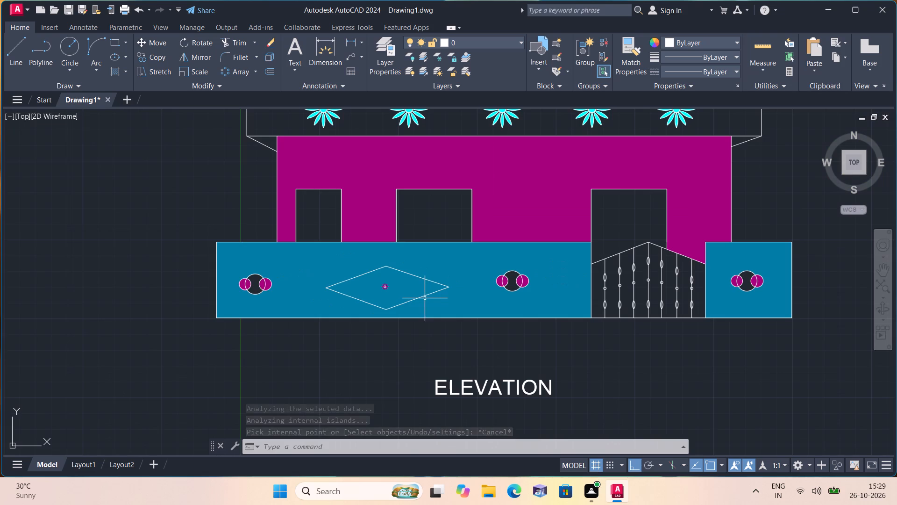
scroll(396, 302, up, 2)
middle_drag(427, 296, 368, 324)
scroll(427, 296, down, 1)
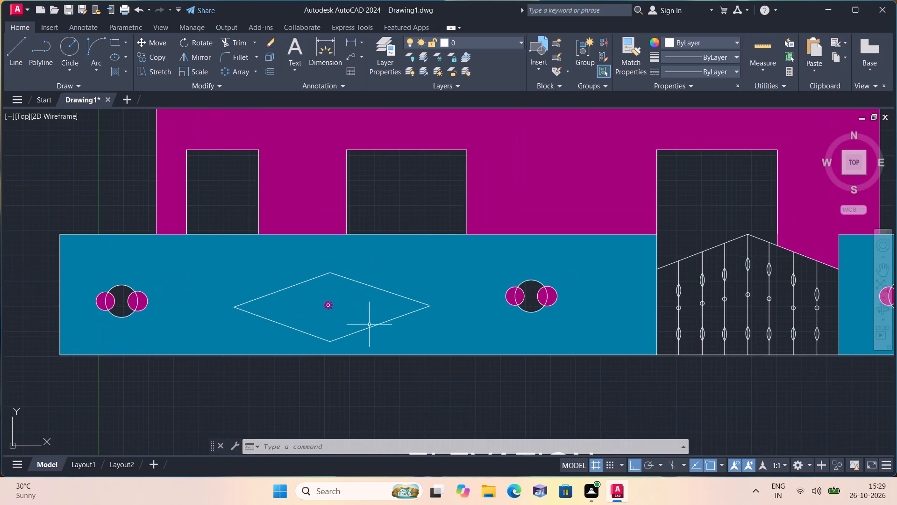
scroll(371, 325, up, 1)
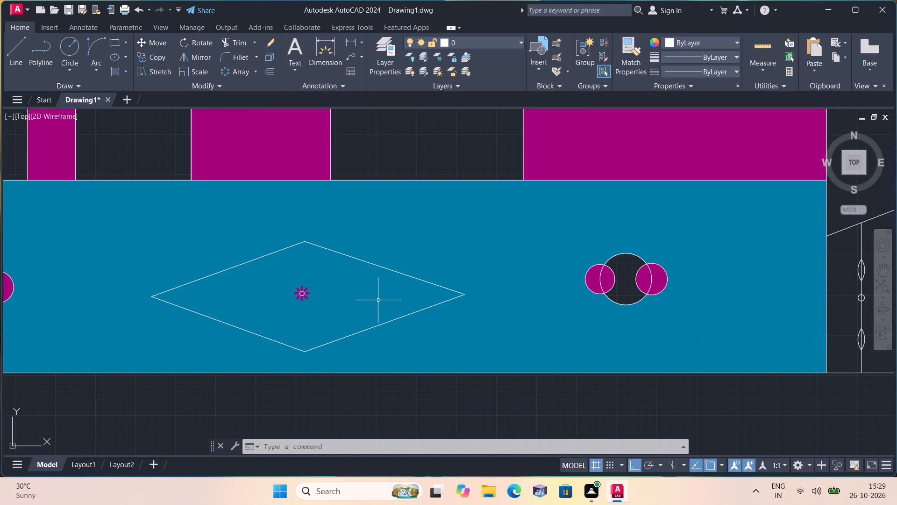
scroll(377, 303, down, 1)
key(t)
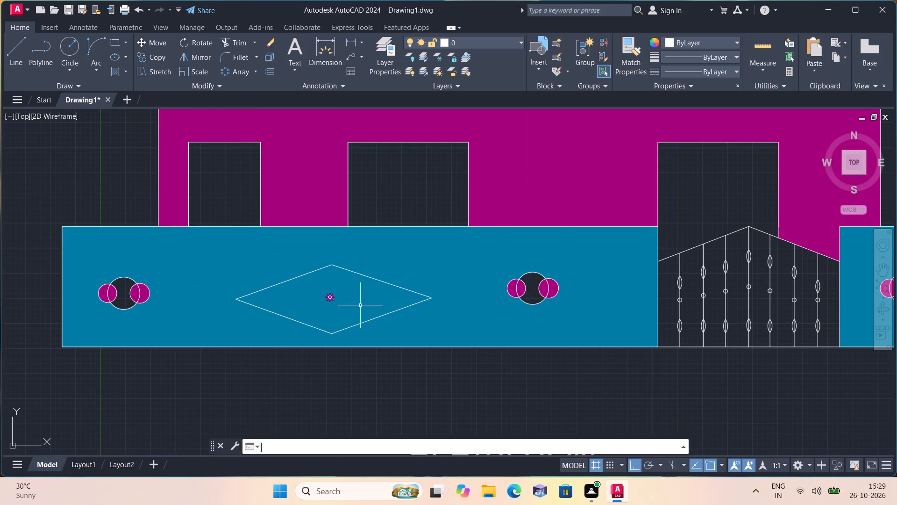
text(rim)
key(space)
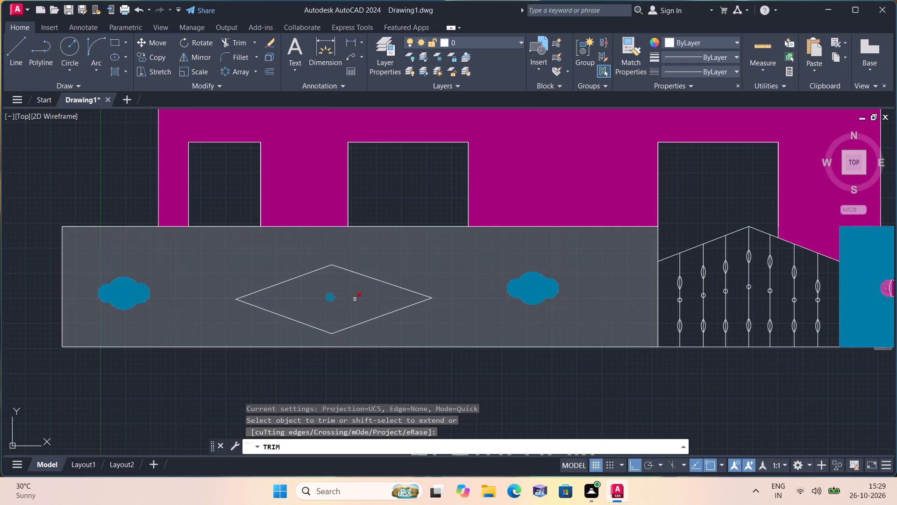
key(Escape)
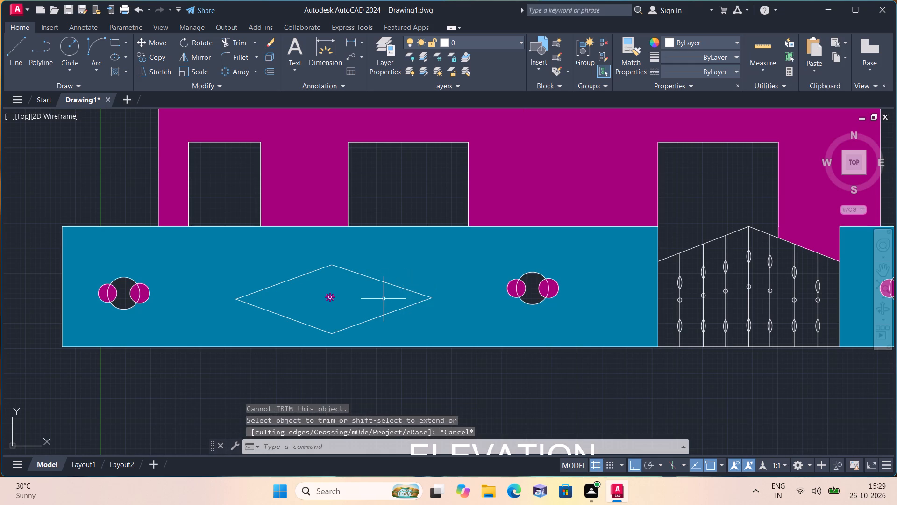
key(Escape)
Stretch the end of the diamond's lower-right edge to meet the upper-right edge's endpoint at the diamond's right corner.
scroll(390, 287, up, 1)
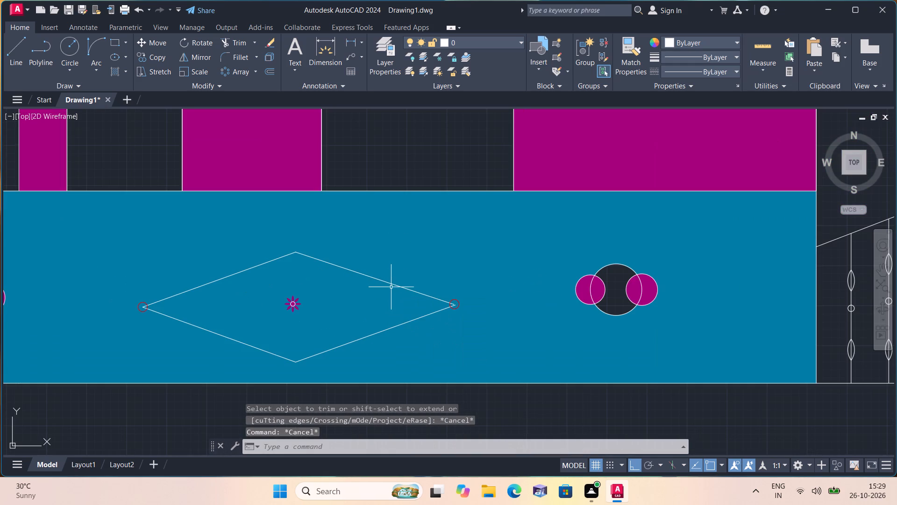
scroll(449, 306, up, 1)
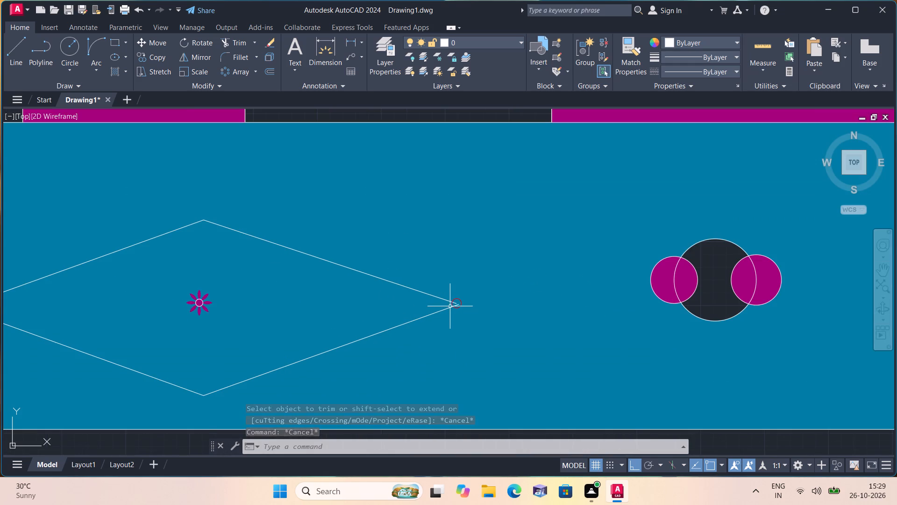
scroll(450, 306, up, 2)
click(455, 307)
scroll(473, 304, up, 3)
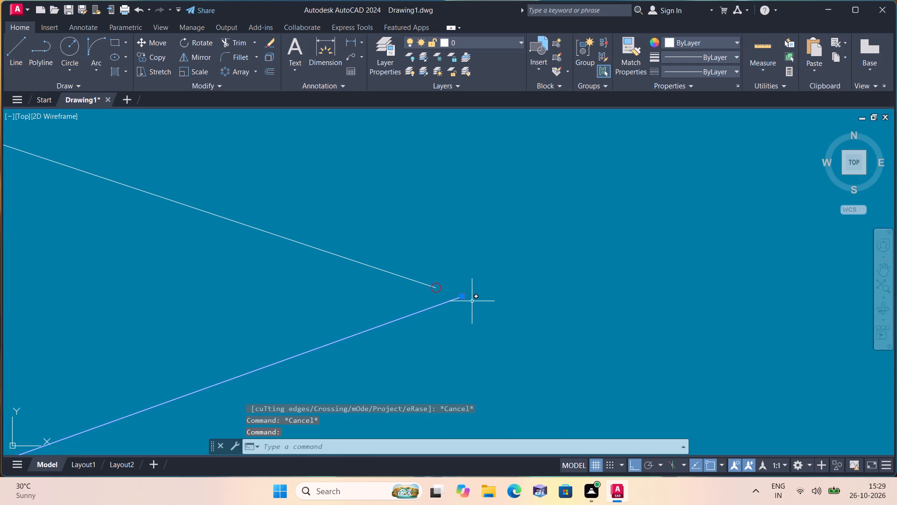
click(462, 296)
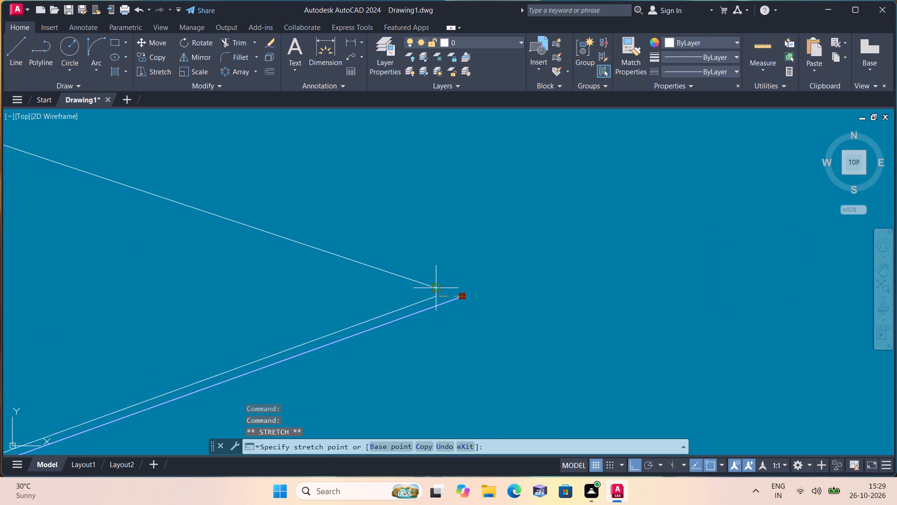
click(434, 289)
Examine the diamond's left corner closely for a gap between its edges, and clear the selection.
scroll(453, 292, down, 5)
scroll(313, 296, down, 1)
middle_drag(313, 296, 497, 340)
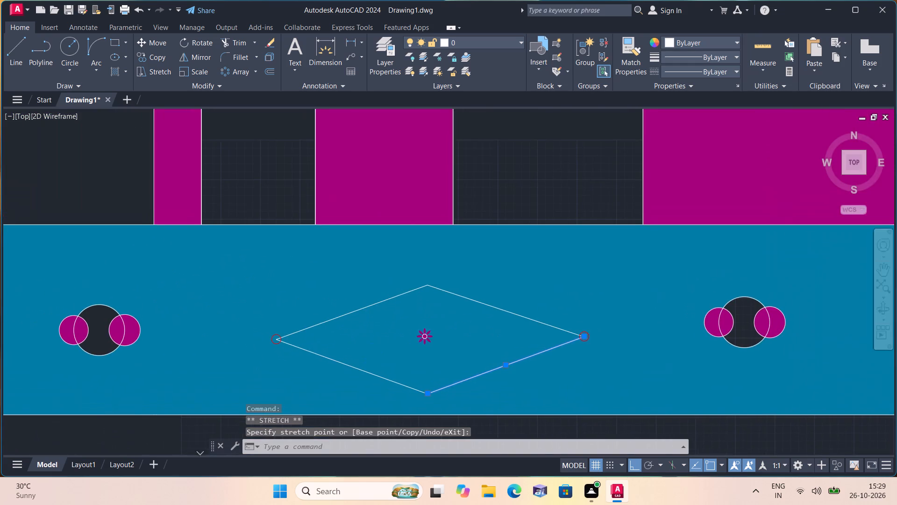
scroll(284, 346, up, 6)
scroll(242, 322, up, 4)
scroll(311, 358, up, 4)
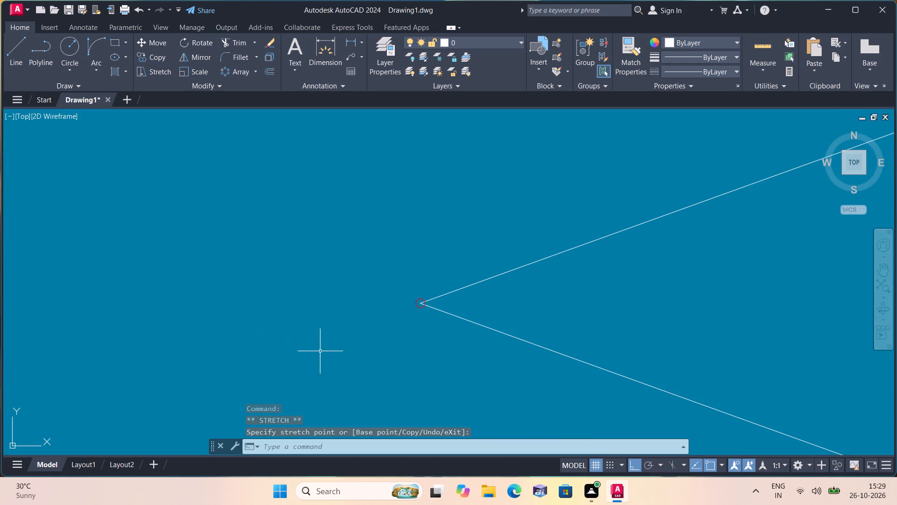
scroll(439, 304, up, 3)
scroll(385, 302, up, 1)
scroll(330, 305, up, 3)
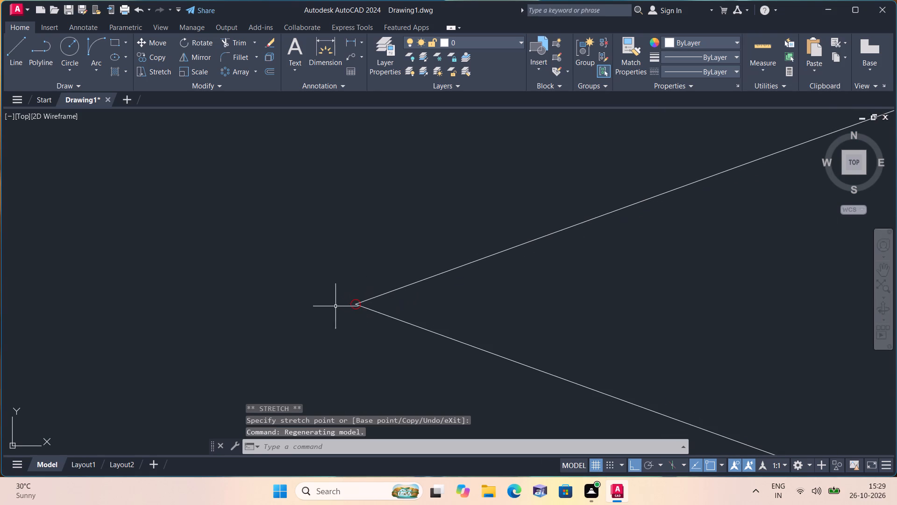
scroll(368, 305, up, 3)
scroll(308, 313, up, 4)
scroll(333, 303, down, 5)
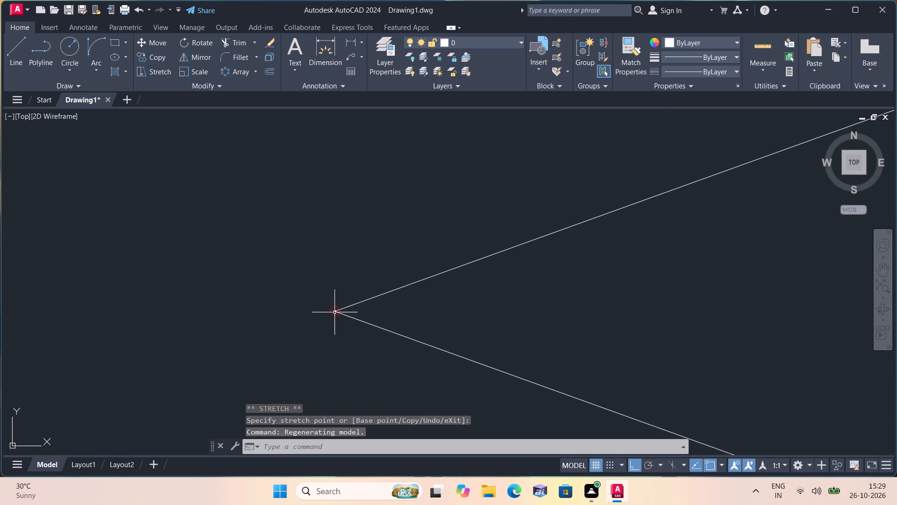
scroll(335, 313, down, 20)
scroll(335, 313, down, 8)
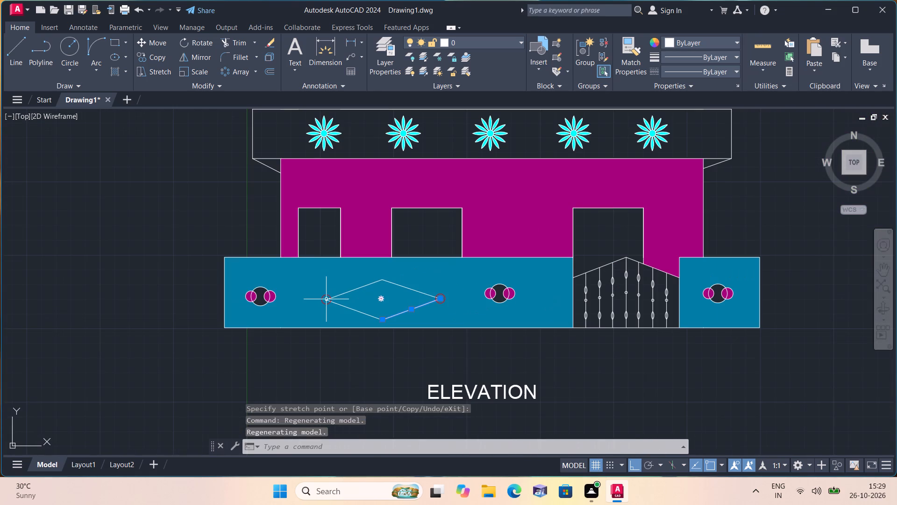
key(Escape)
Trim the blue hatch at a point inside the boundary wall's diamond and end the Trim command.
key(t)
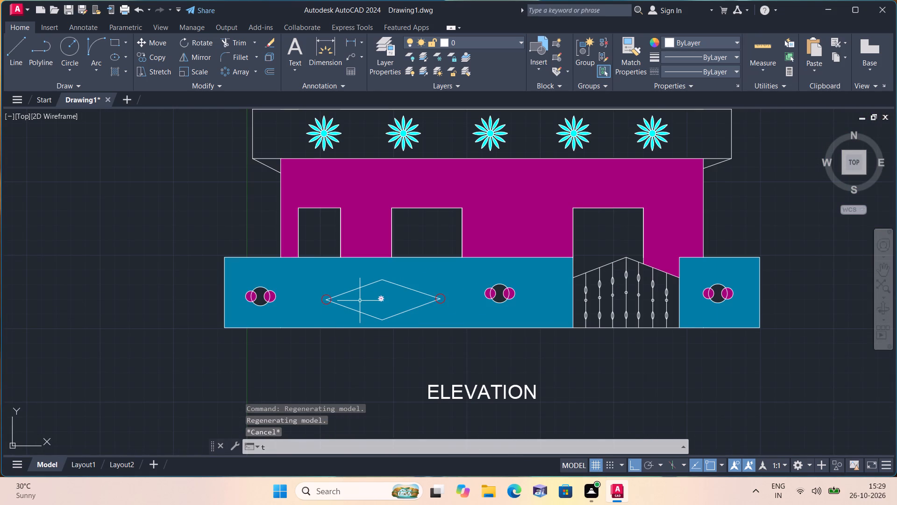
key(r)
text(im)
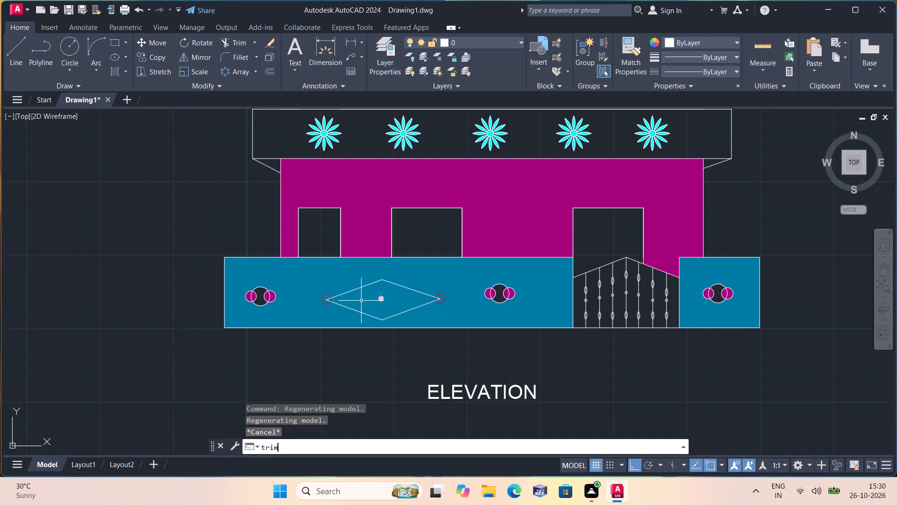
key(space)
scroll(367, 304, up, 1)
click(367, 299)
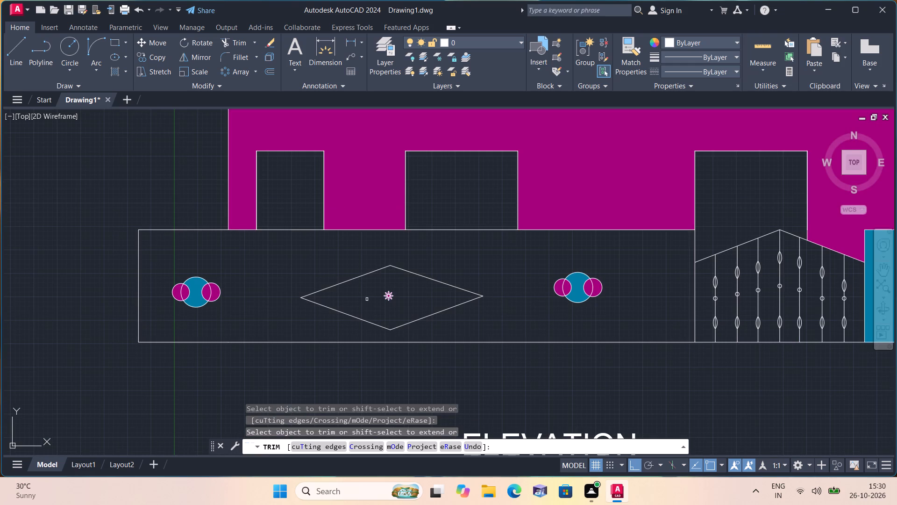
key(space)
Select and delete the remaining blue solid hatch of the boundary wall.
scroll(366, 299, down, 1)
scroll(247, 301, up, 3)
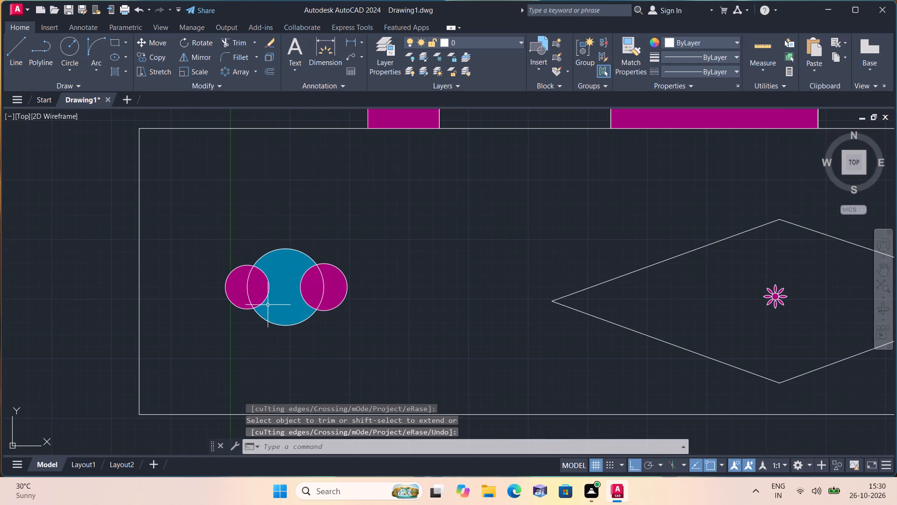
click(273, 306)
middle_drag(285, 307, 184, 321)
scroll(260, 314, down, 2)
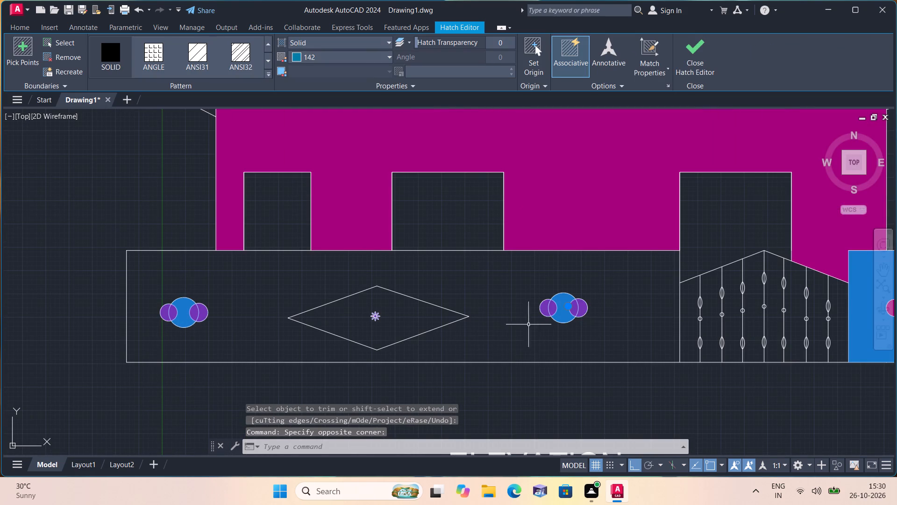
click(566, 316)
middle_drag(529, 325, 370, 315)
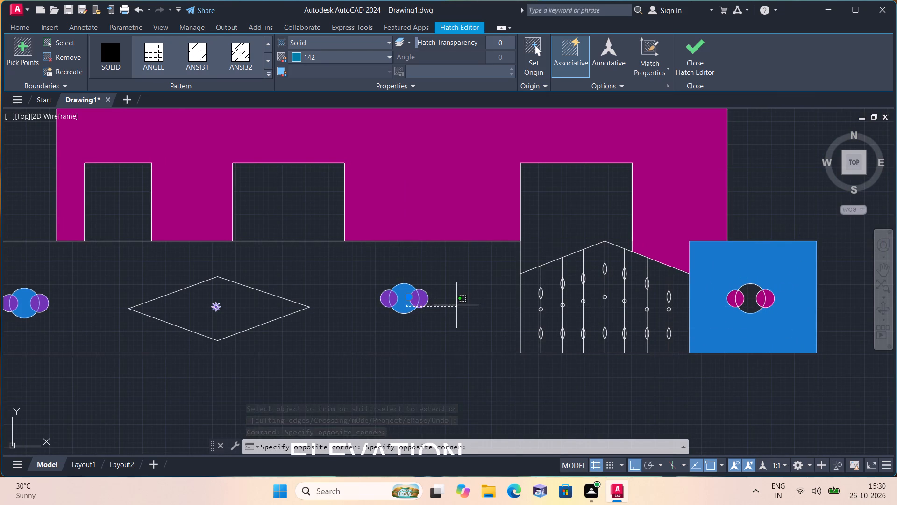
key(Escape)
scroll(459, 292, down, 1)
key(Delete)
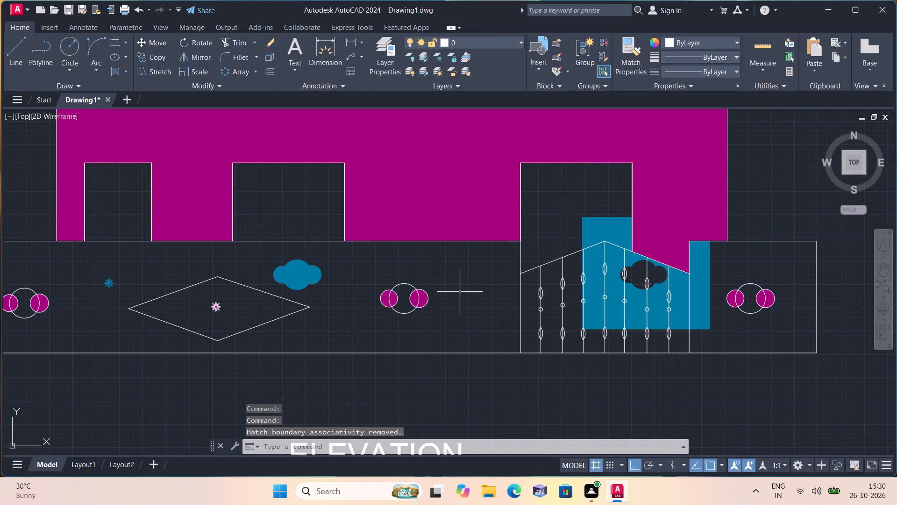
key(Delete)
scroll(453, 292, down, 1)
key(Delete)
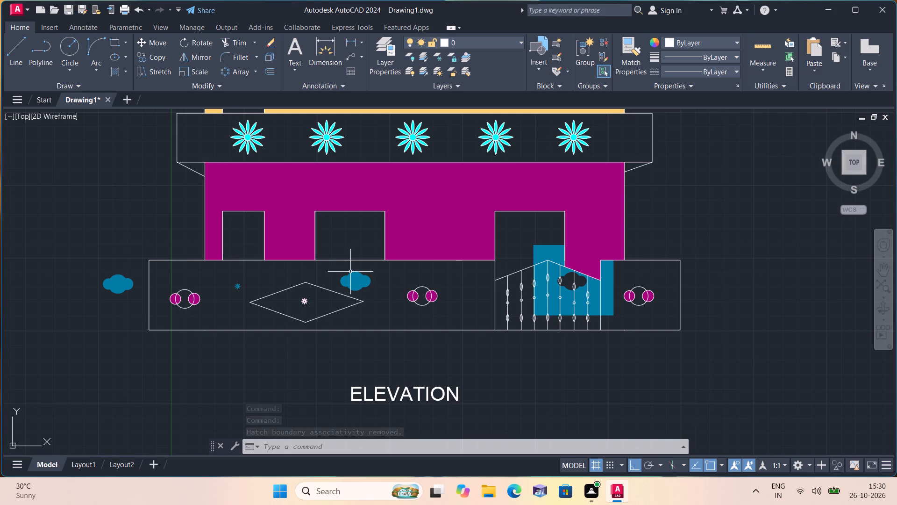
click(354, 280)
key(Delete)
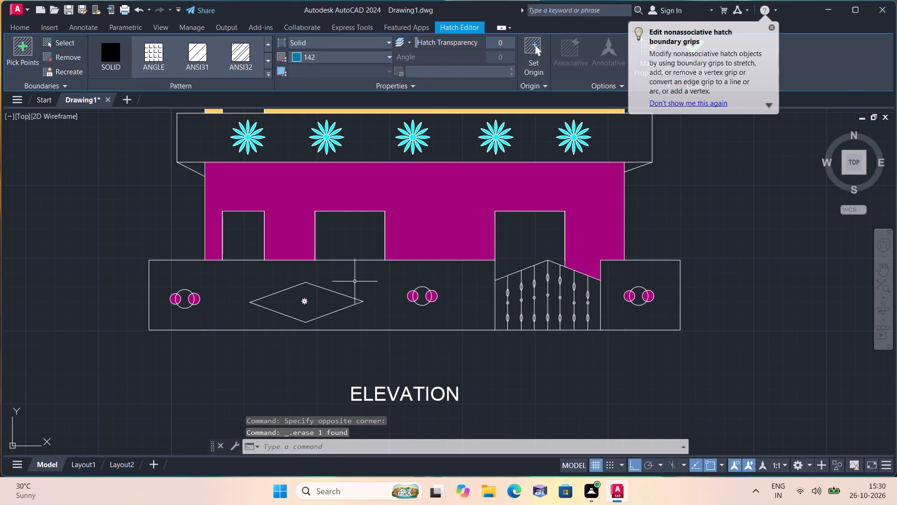
Fill the boundary wall's diamond with a solid hatch in index colour 209, leaving out the small flower at its centre.
scroll(357, 284, down, 1)
scroll(335, 289, up, 2)
scroll(326, 326, up, 2)
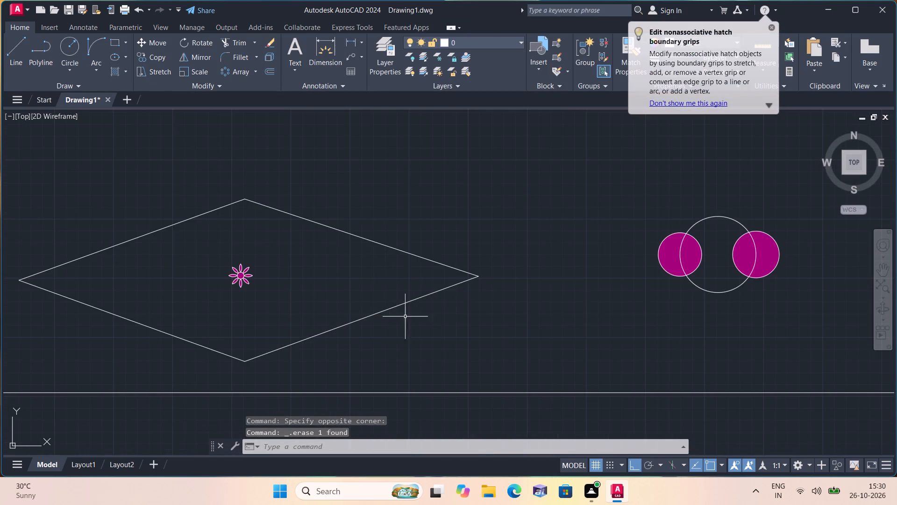
scroll(492, 285, up, 2)
scroll(458, 267, up, 3)
scroll(458, 267, down, 5)
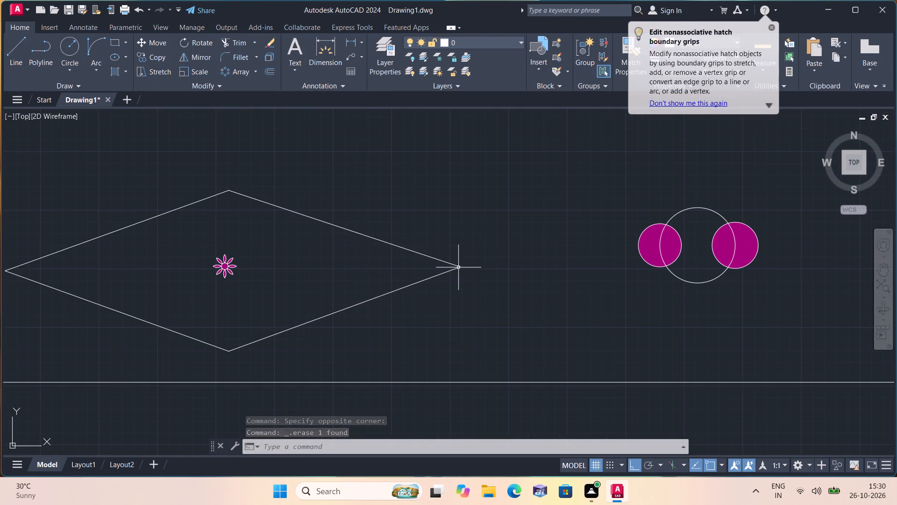
text(h)
key(space)
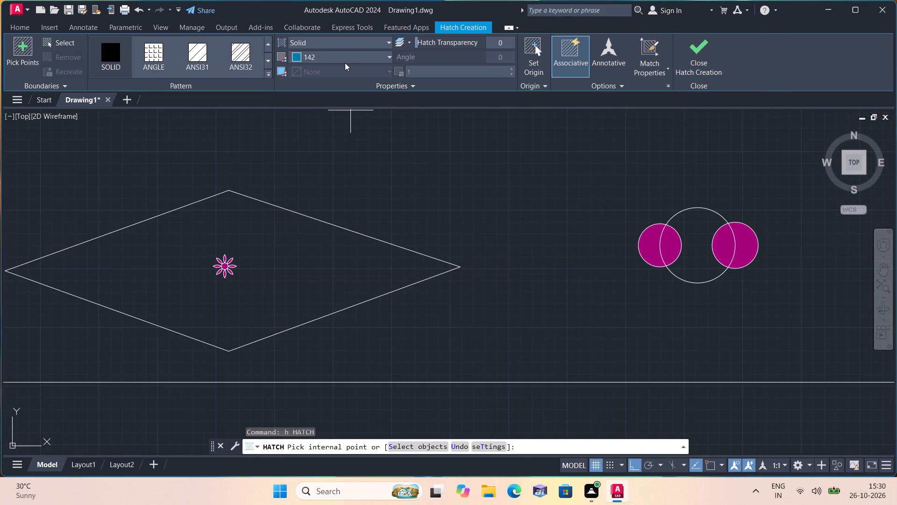
click(341, 59)
click(345, 217)
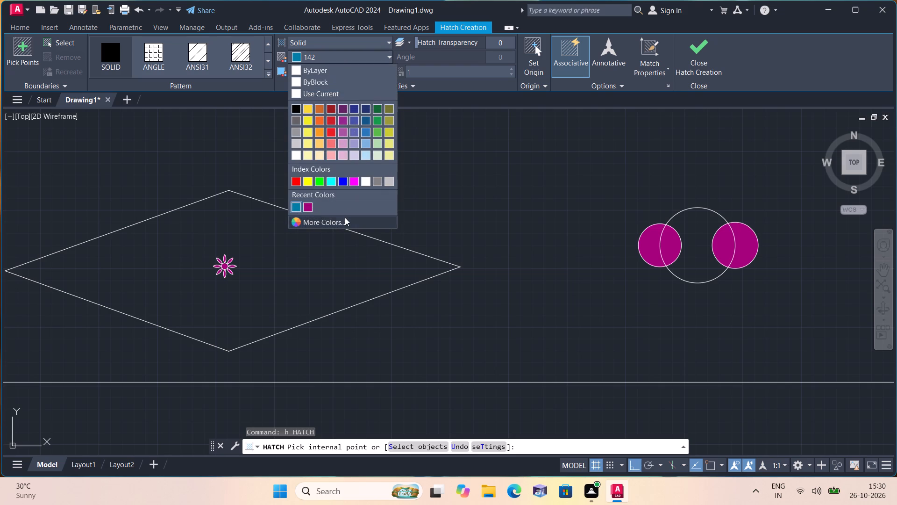
click(464, 189)
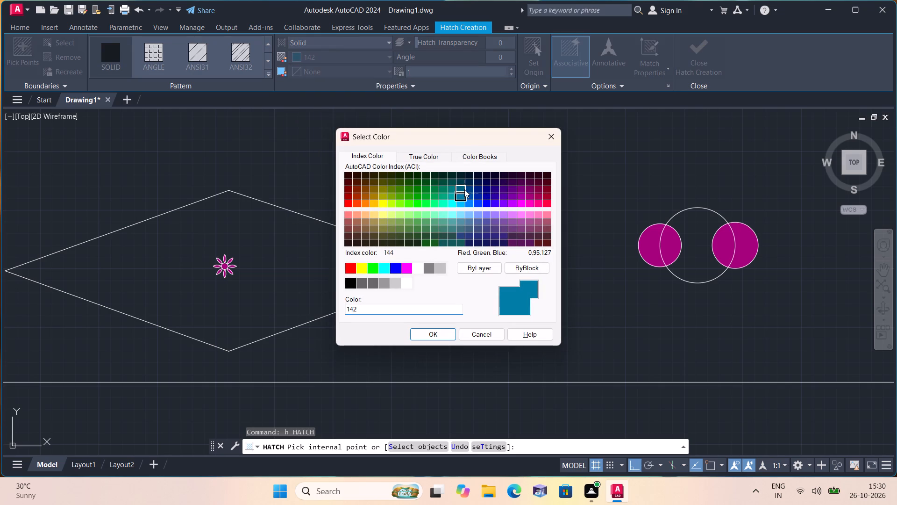
click(406, 188)
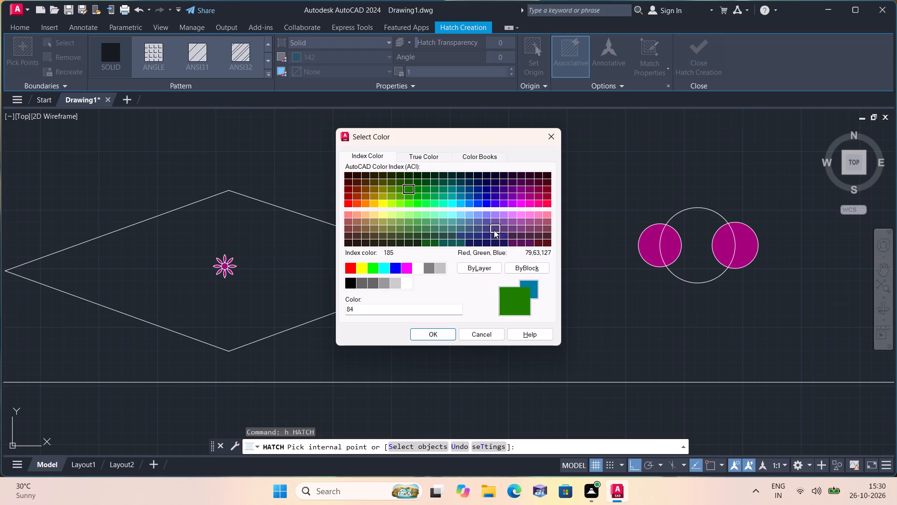
click(511, 243)
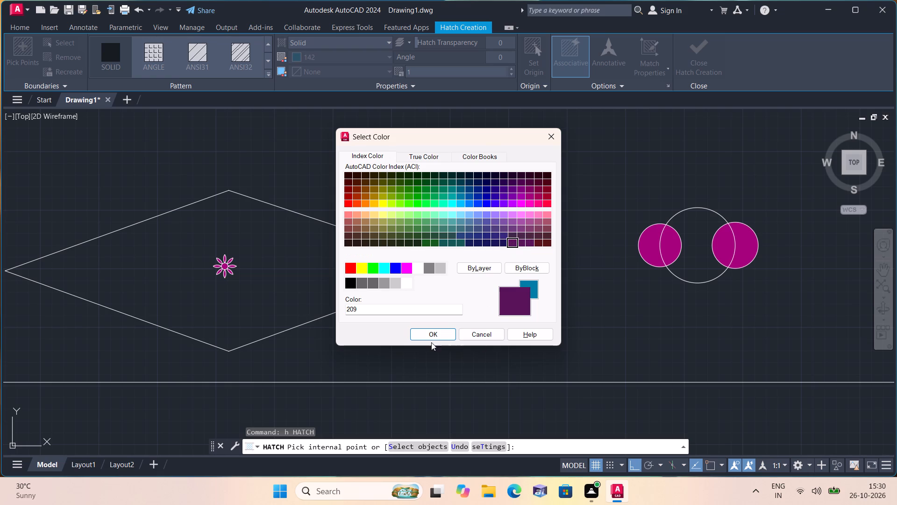
click(430, 337)
scroll(384, 331, down, 1)
click(321, 302)
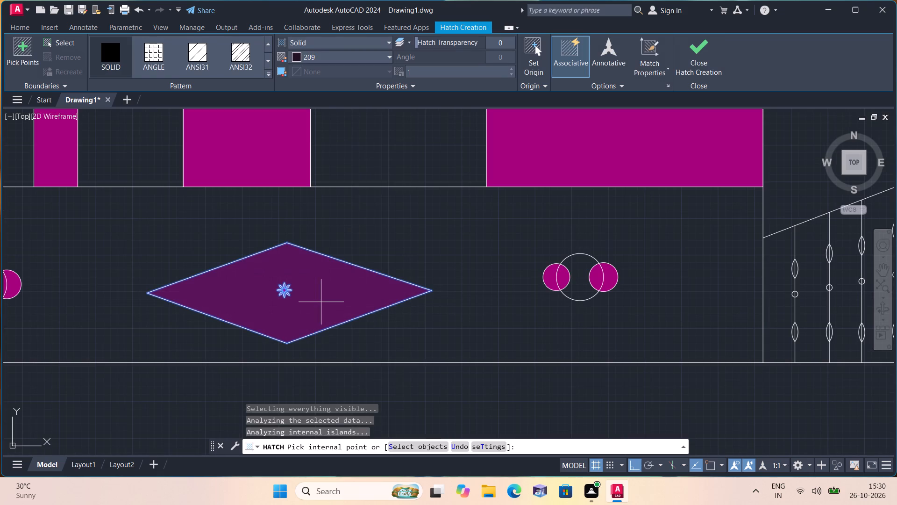
Add the central circles of the boundary wall's three circle ornaments to the colour 209 solid hatch and end the Hatch command.
scroll(326, 303, down, 5)
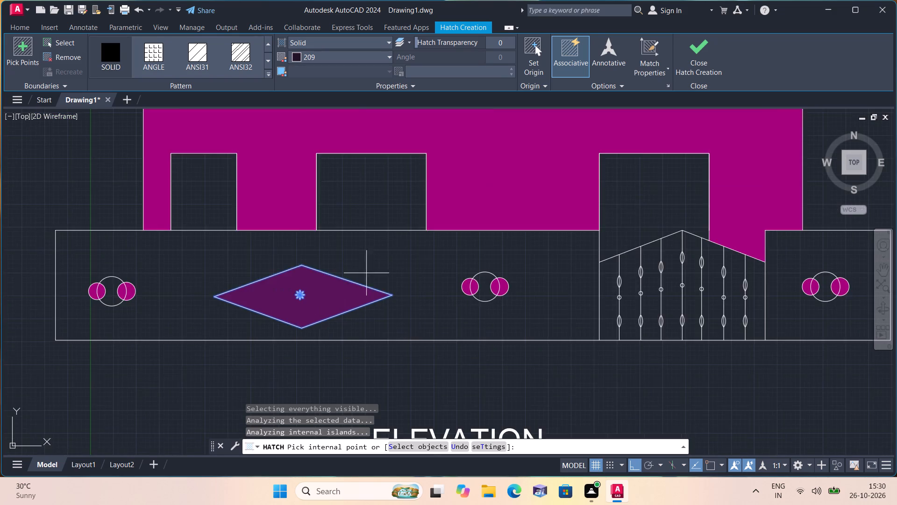
scroll(395, 267, down, 4)
scroll(397, 284, up, 6)
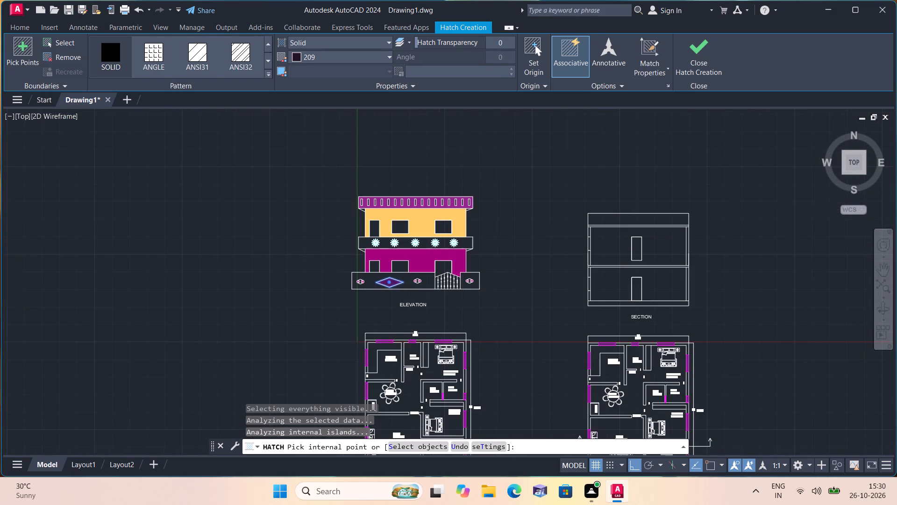
scroll(403, 274, up, 4)
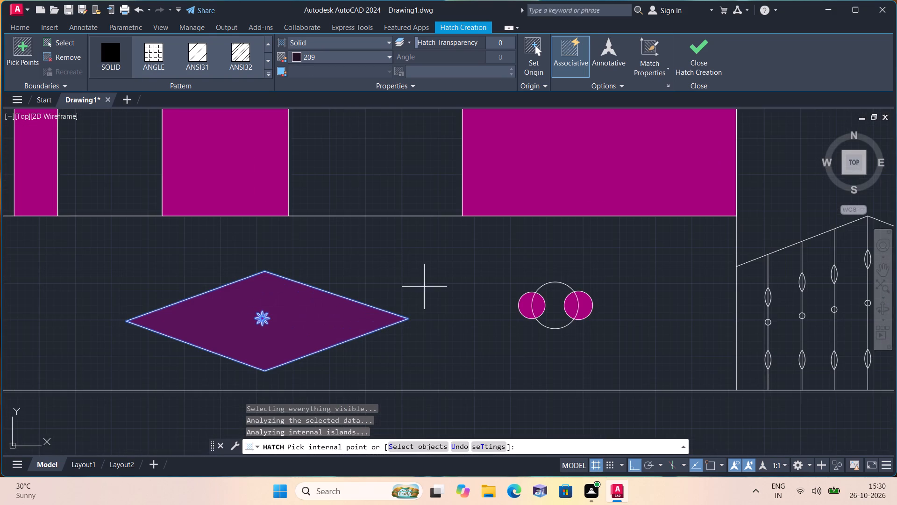
scroll(437, 296, down, 1)
scroll(510, 308, up, 2)
click(511, 308)
scroll(511, 310, down, 1)
middle_drag(508, 310, 501, 310)
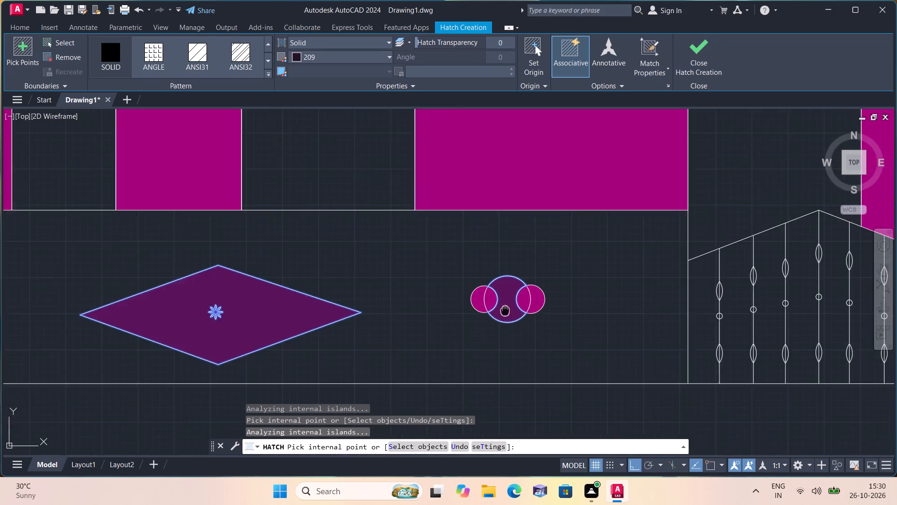
middle_drag(501, 310, 441, 288)
scroll(444, 290, down, 1)
click(776, 288)
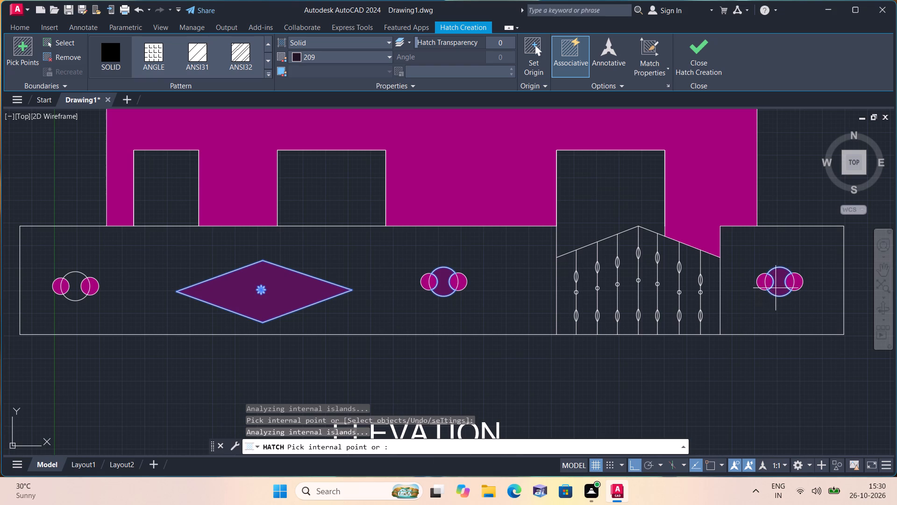
click(78, 292)
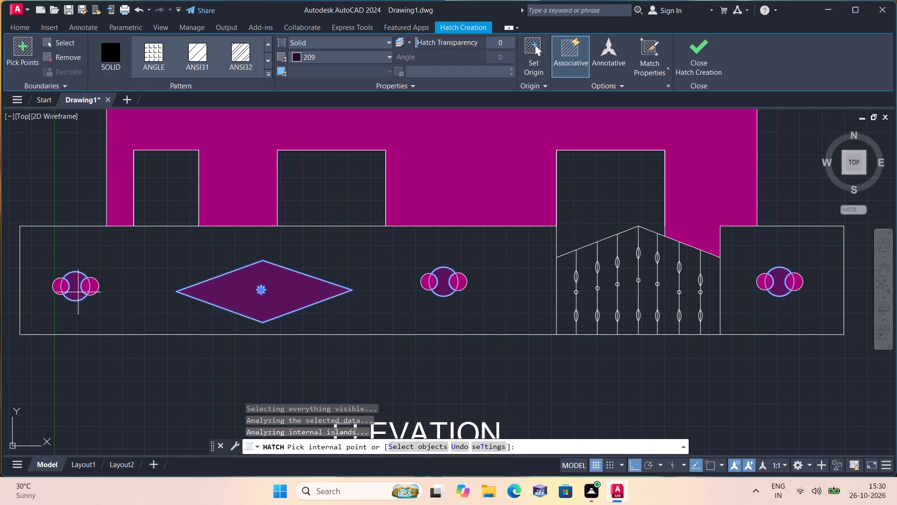
key(Escape)
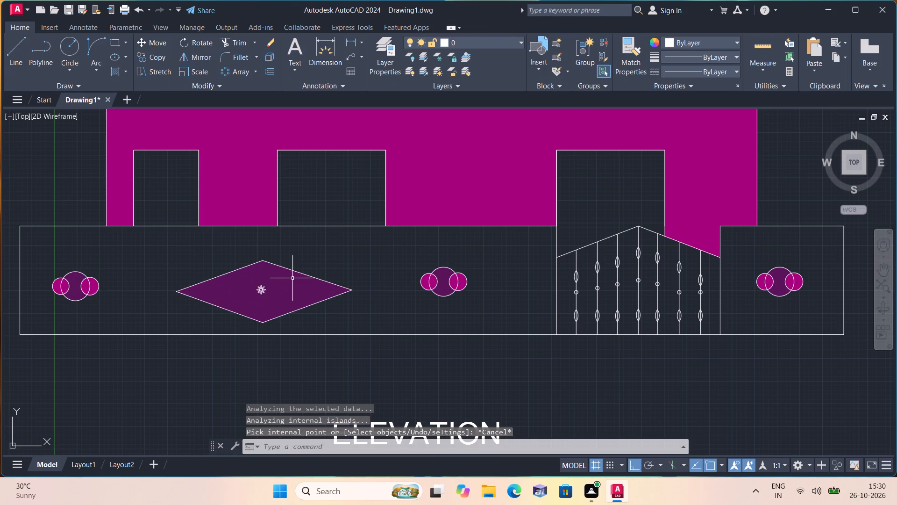
Fill the boundary wall on both sides of the gate with a solid hatch in colour 142, around the diamond and circle ornaments.
text(h)
key(space)
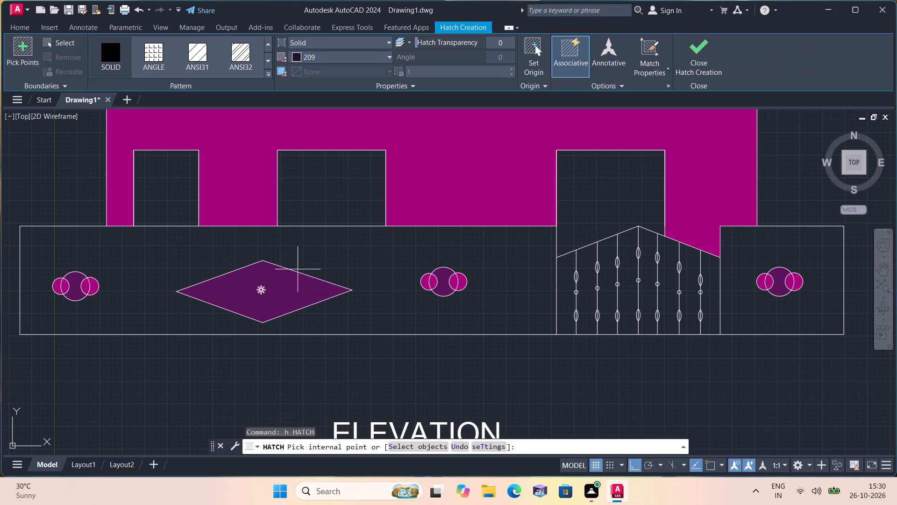
click(314, 50)
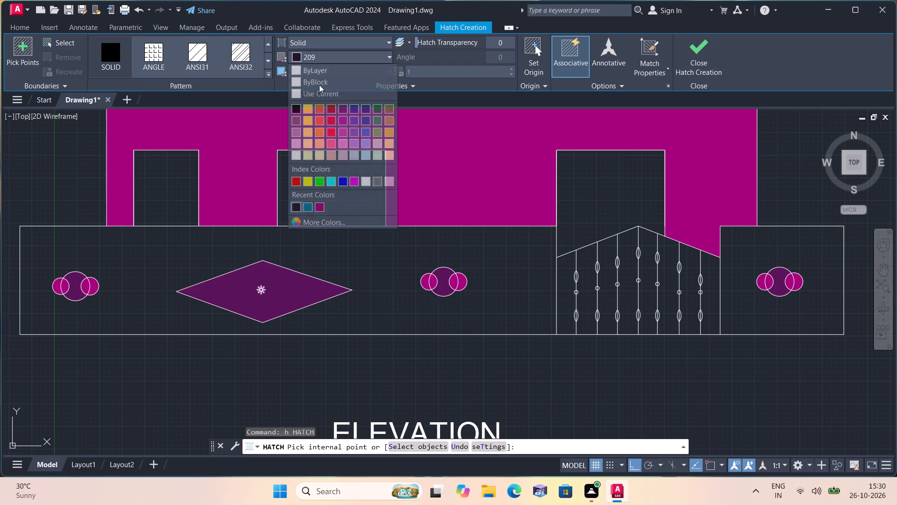
click(308, 208)
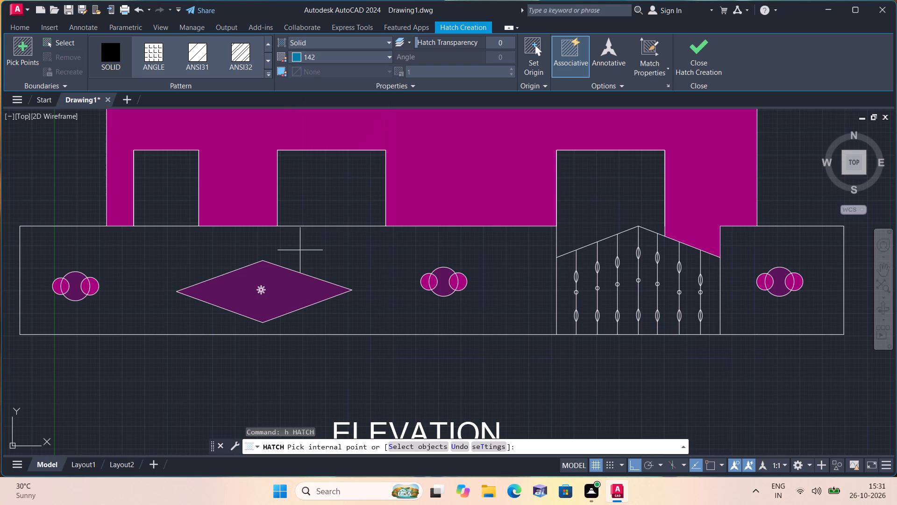
click(207, 265)
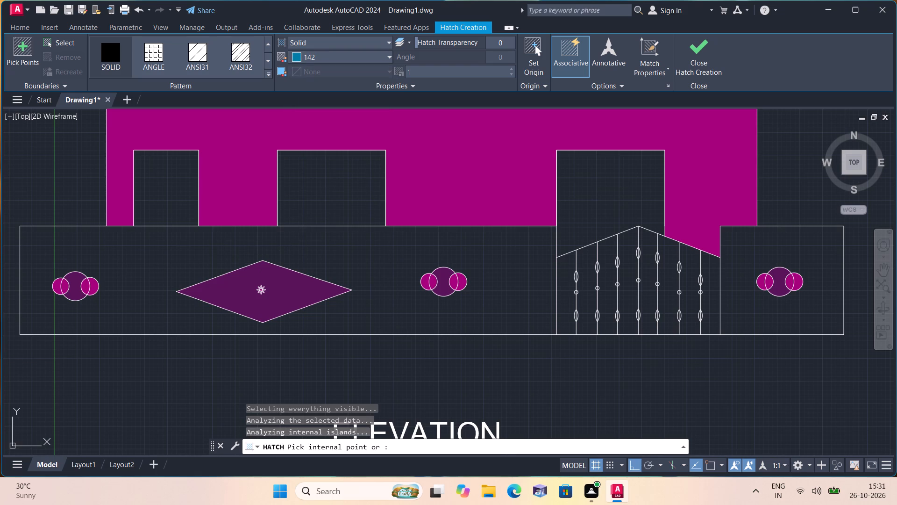
scroll(406, 272, down, 1)
click(615, 257)
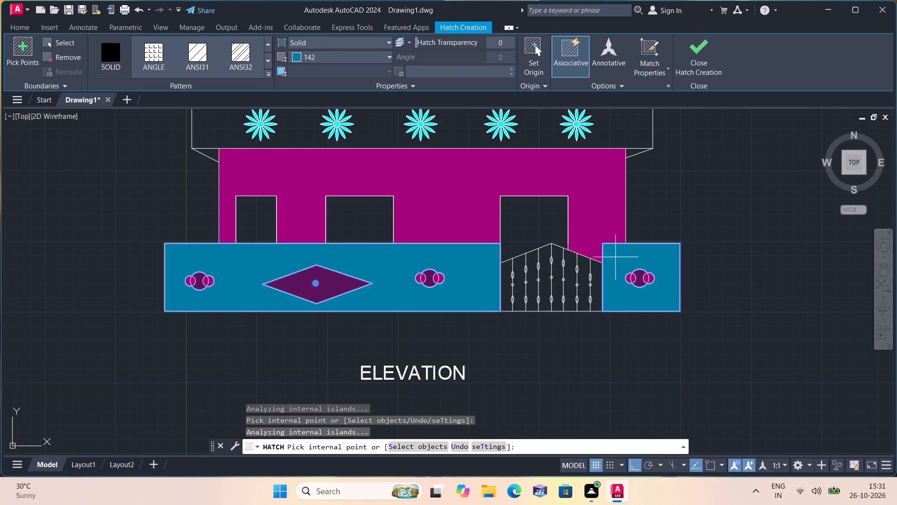
key(Escape)
Fill the flower band between the elevation's two storeys with a solid hatch in orange 248,153,30, around the flowers.
middle_drag(589, 260, 298, 319)
scroll(298, 319, down, 1)
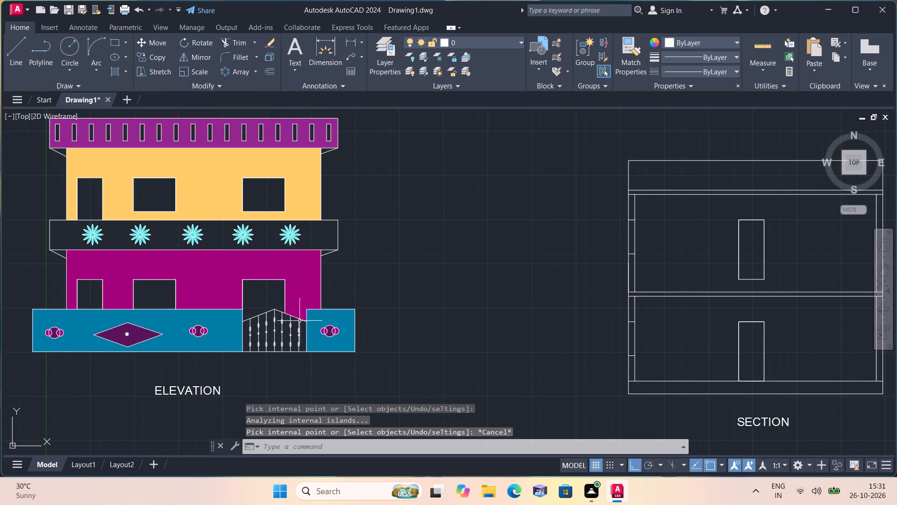
middle_drag(228, 278, 314, 334)
scroll(228, 278, down, 1)
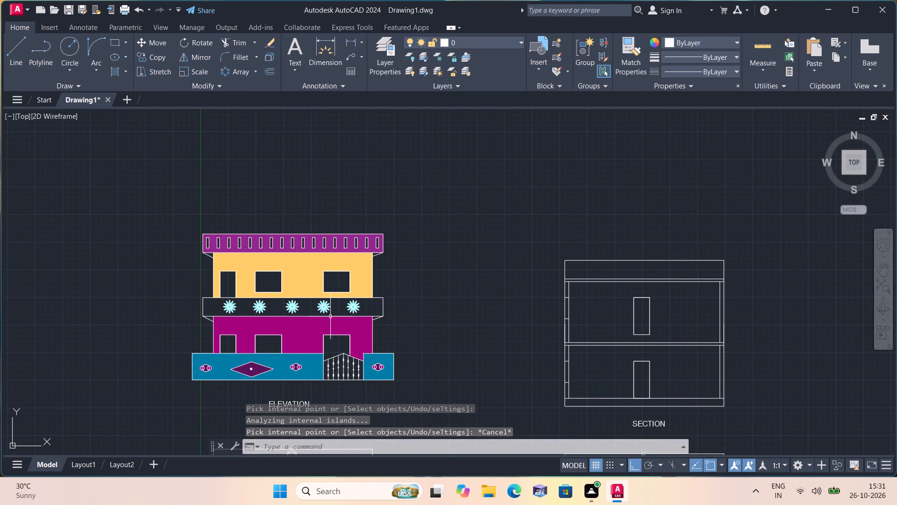
text(h)
key(space)
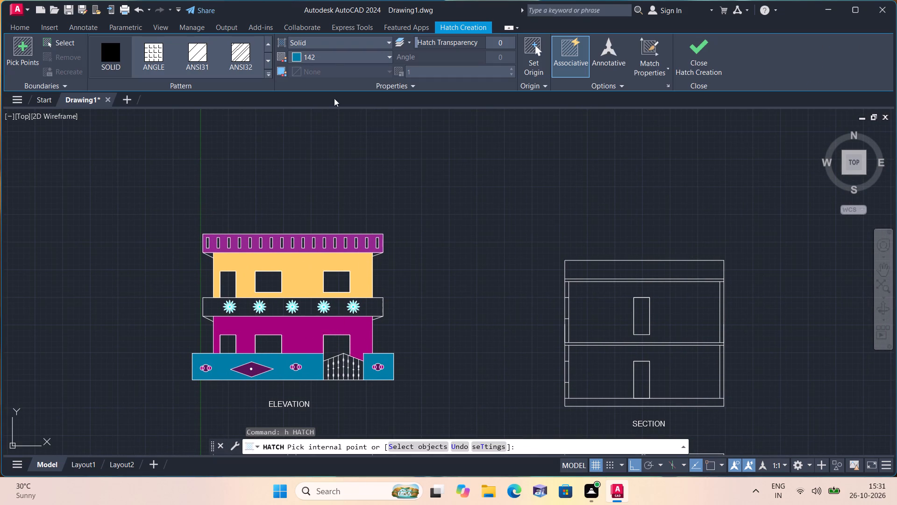
click(324, 53)
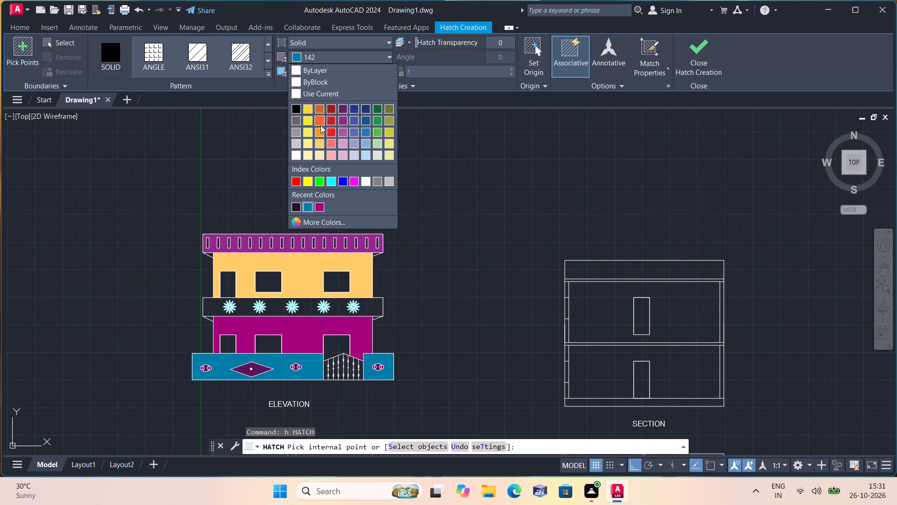
click(319, 131)
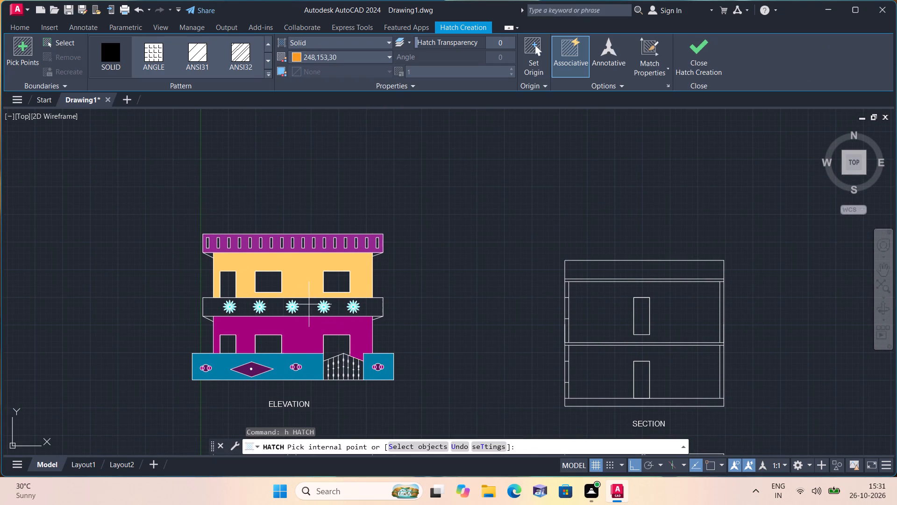
click(308, 304)
key(Escape)
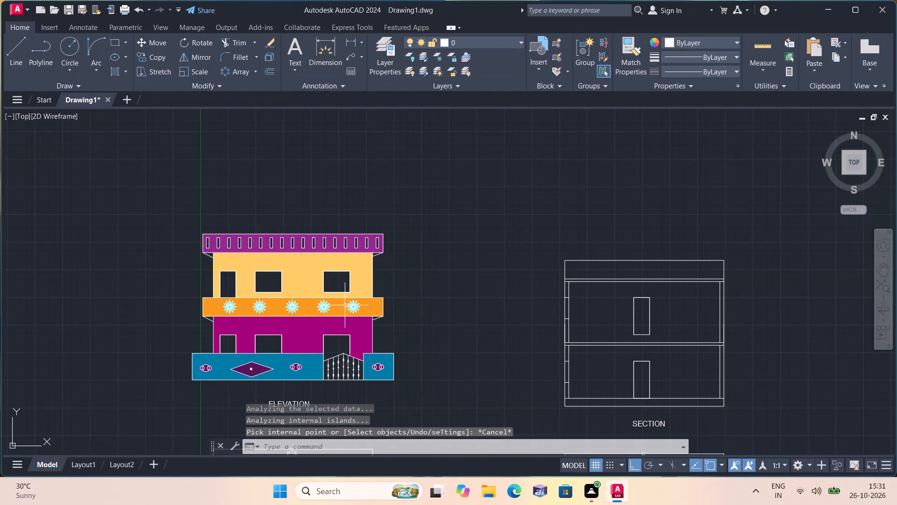
Fill the lower storey of the section drawing, around its door, with a solid hatch in colour 222.
scroll(268, 373, up, 1)
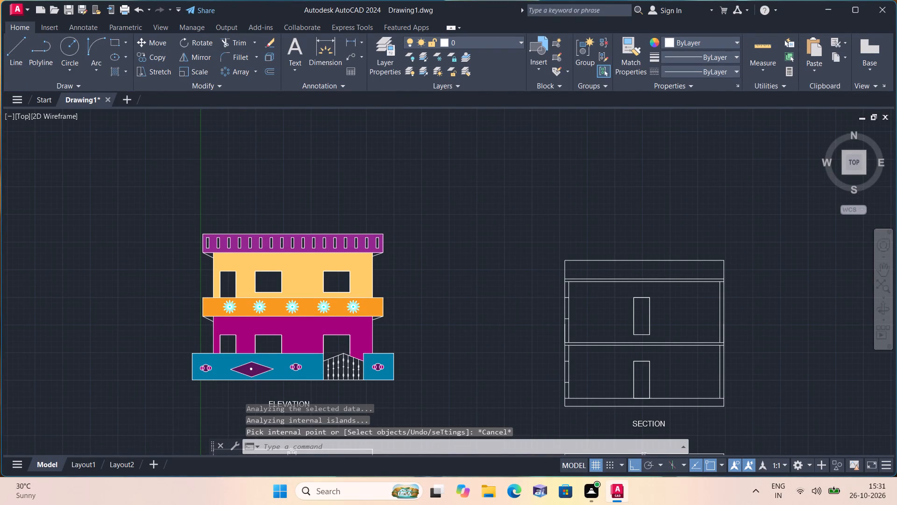
middle_drag(263, 370, 249, 310)
scroll(263, 370, down, 1)
scroll(251, 313, down, 1)
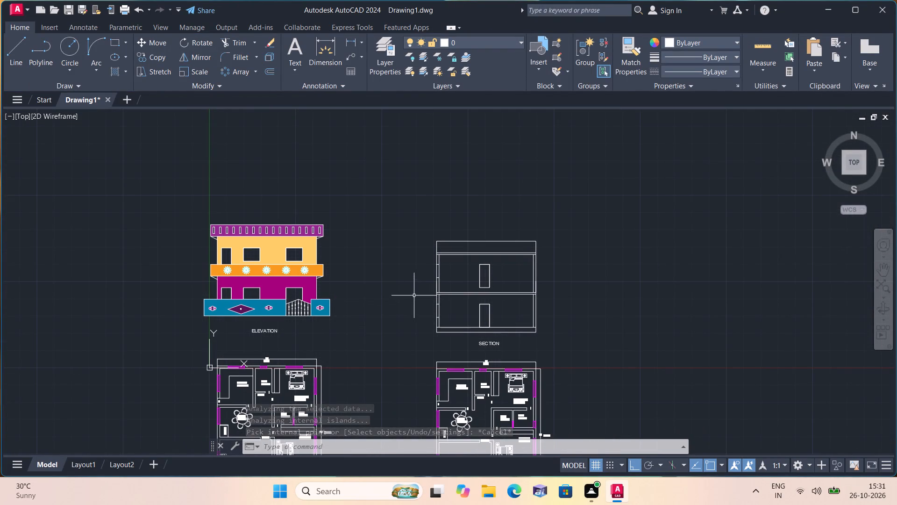
text(h)
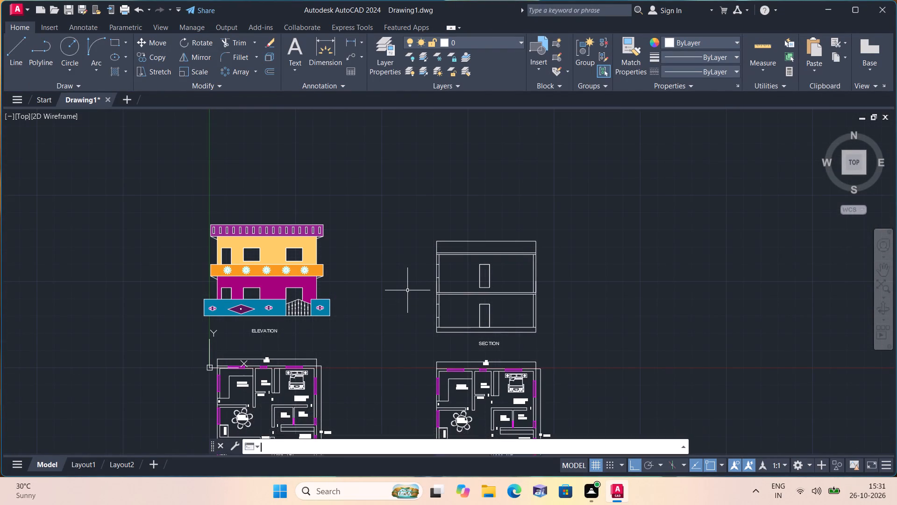
key(space)
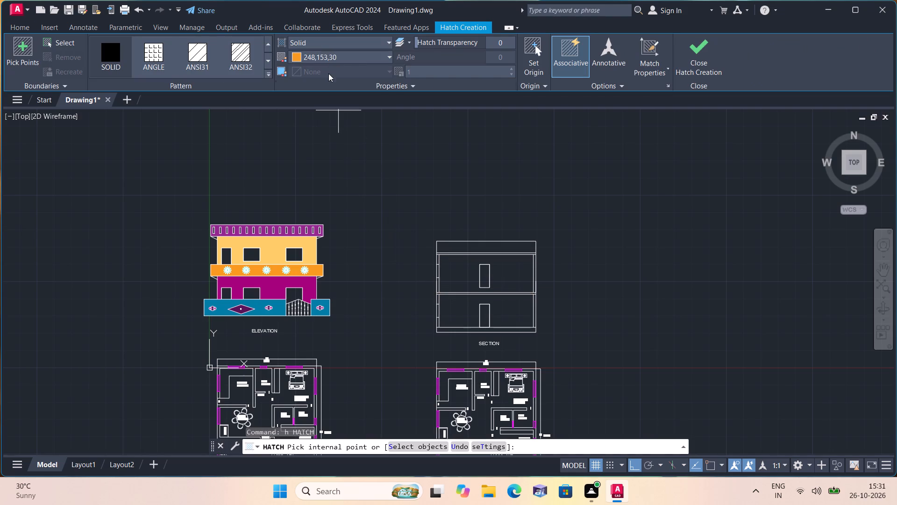
click(326, 55)
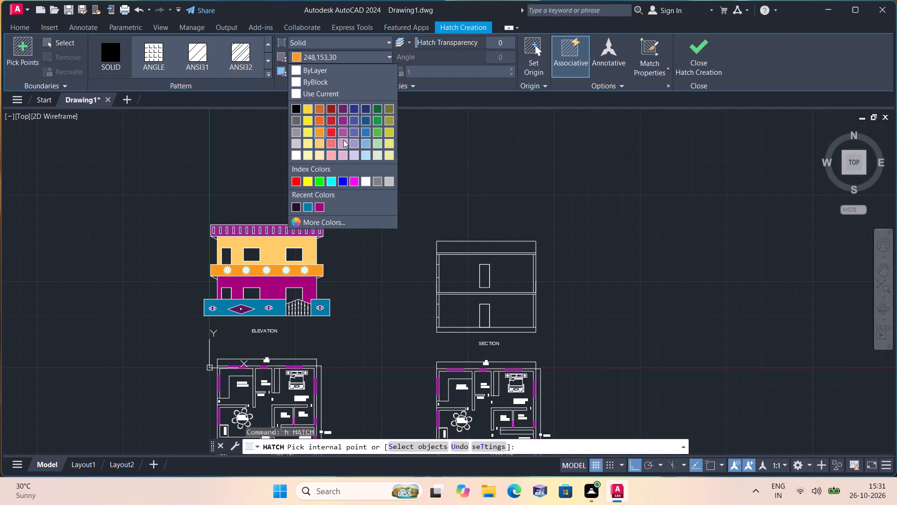
click(321, 207)
click(458, 313)
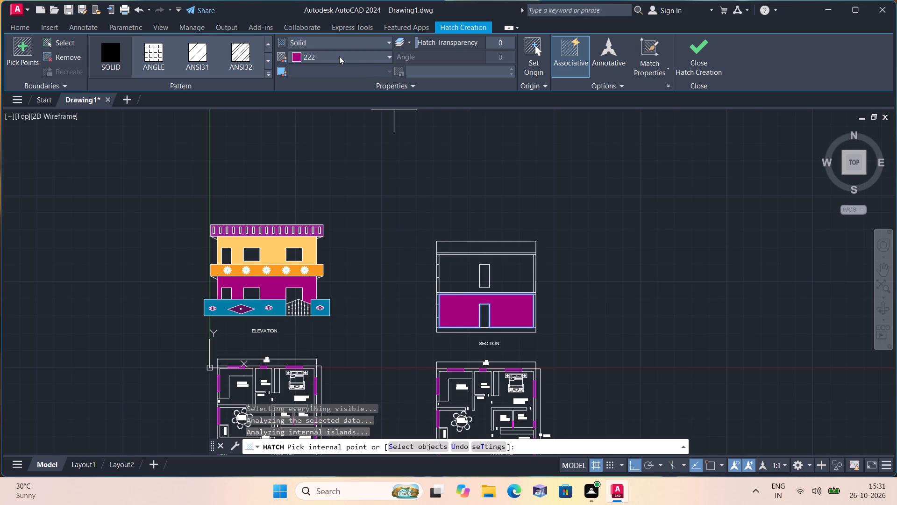
key(Escape)
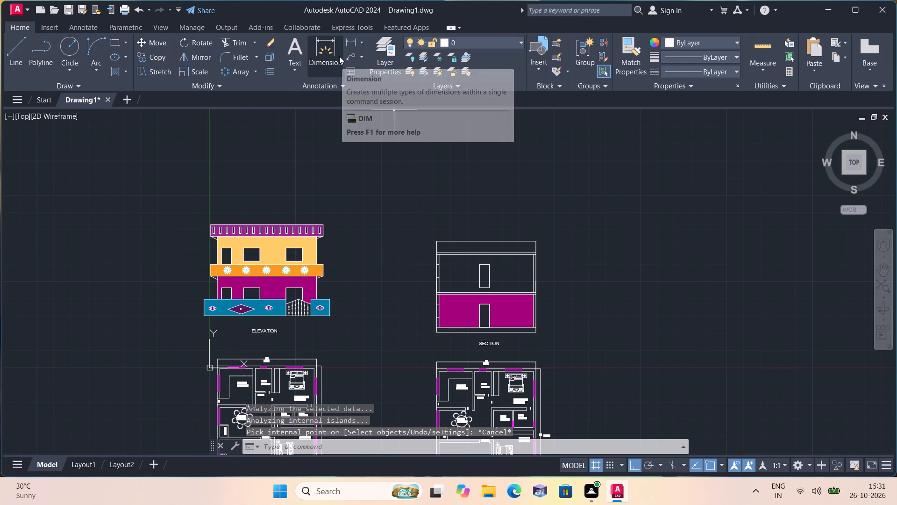
Fill the section's parapet band and the thin slab strip beneath it with a solid hatch in purple 147,39,143.
text(h)
key(space)
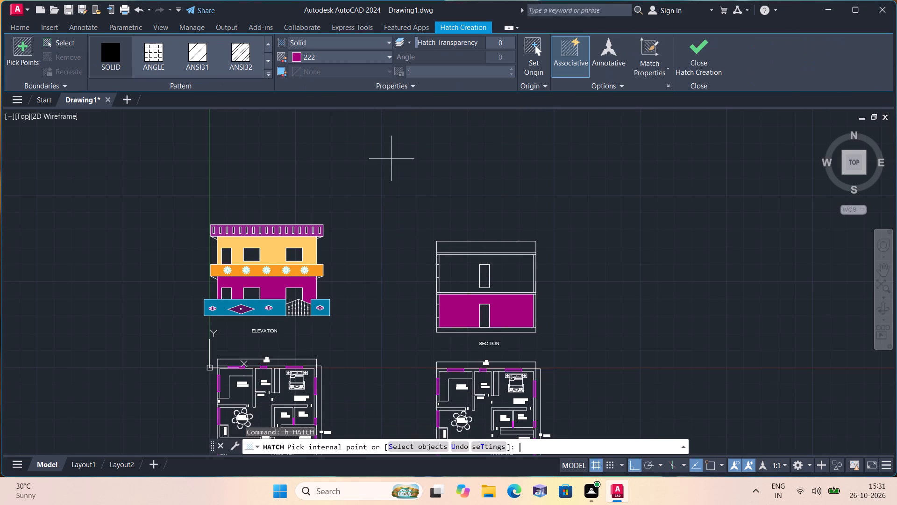
click(339, 54)
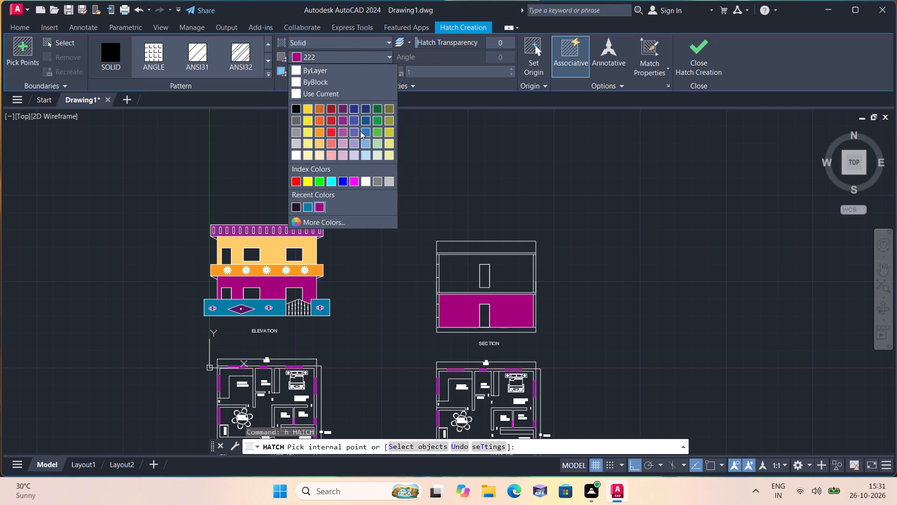
click(342, 118)
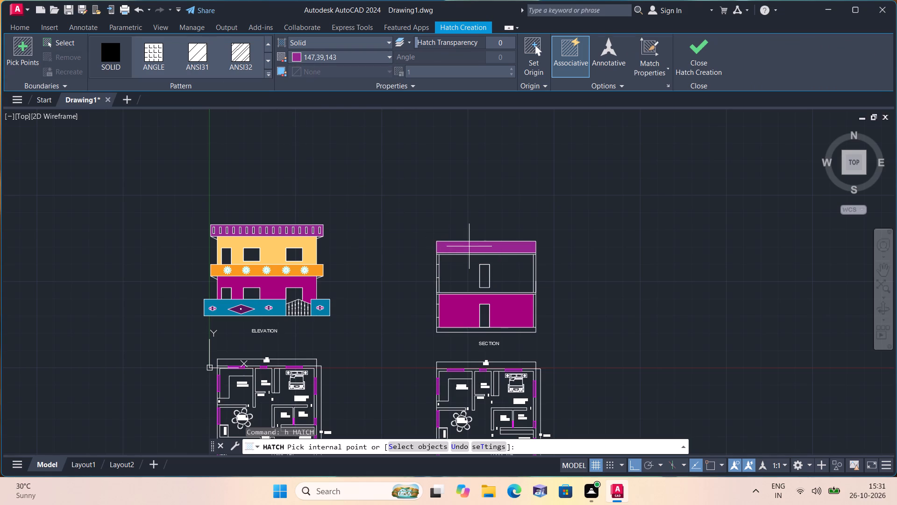
click(469, 246)
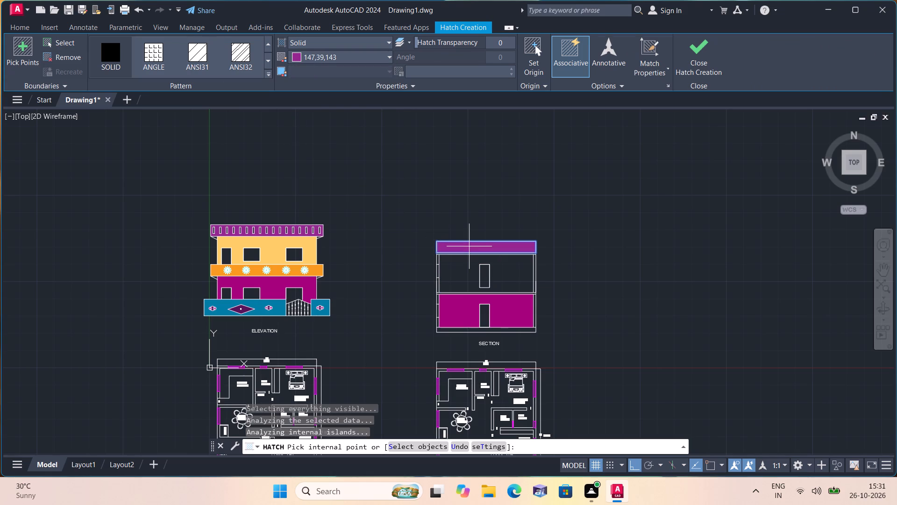
scroll(469, 250, up, 2)
click(475, 260)
scroll(476, 232, down, 1)
key(Escape)
Trim the purple hatch out of the thin slab strip below the section's parapet.
scroll(476, 248, up, 2)
click(474, 250)
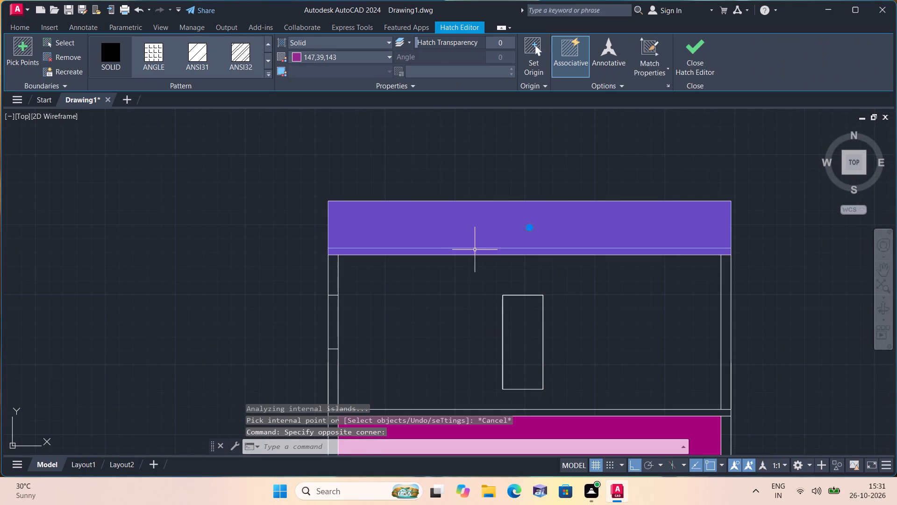
key(Escape)
text(tri)
text(m)
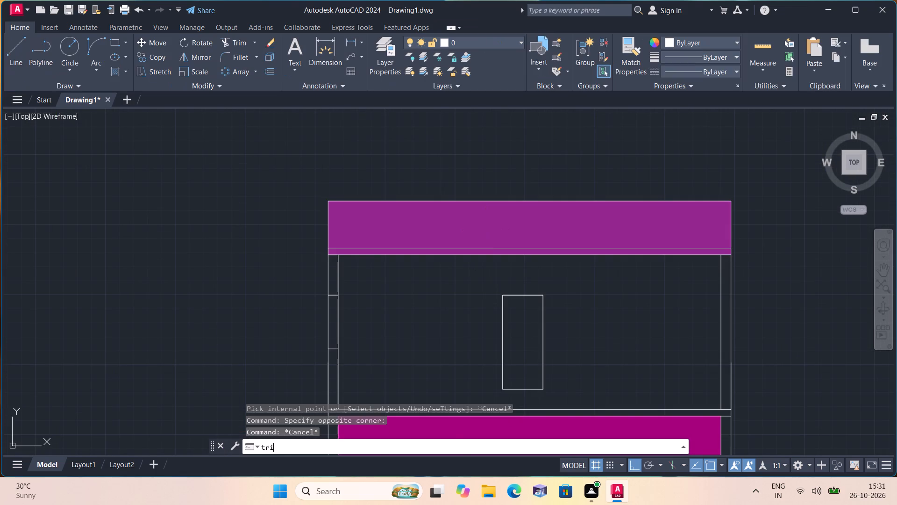
key(space)
click(480, 251)
scroll(448, 218, down, 1)
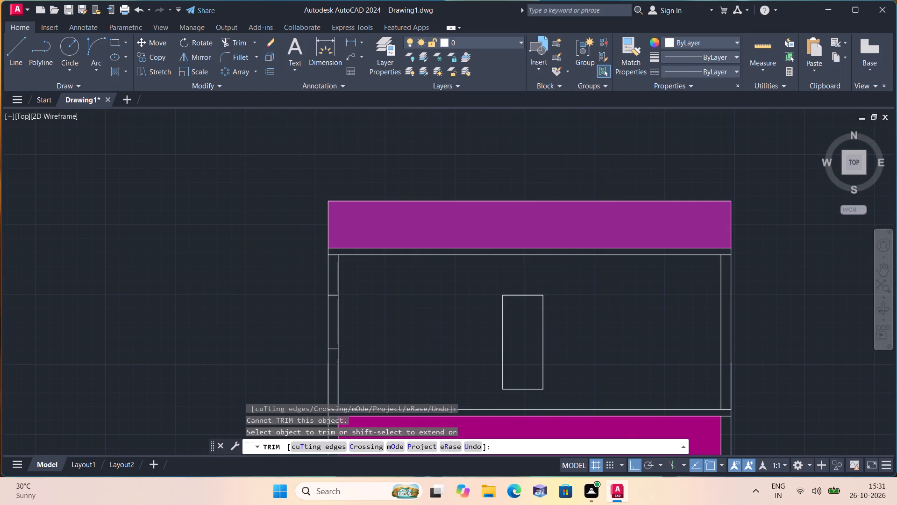
scroll(448, 218, down, 1)
key(Escape)
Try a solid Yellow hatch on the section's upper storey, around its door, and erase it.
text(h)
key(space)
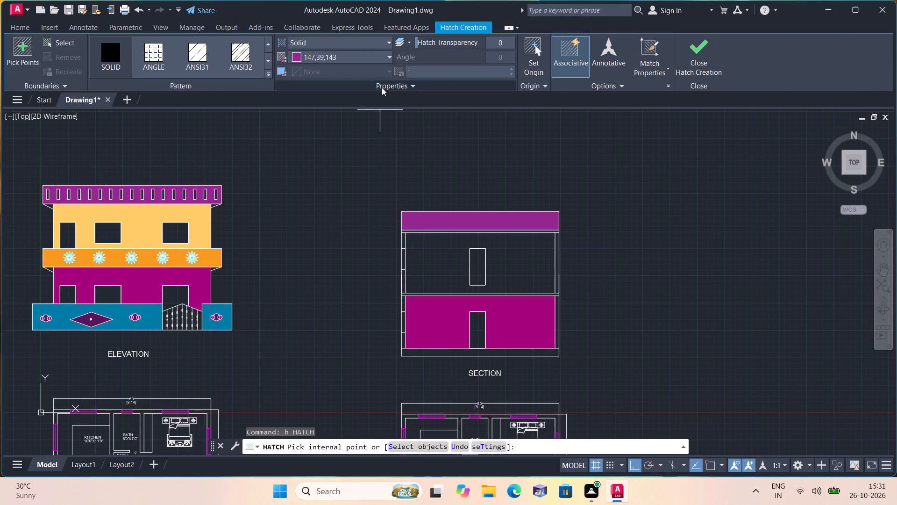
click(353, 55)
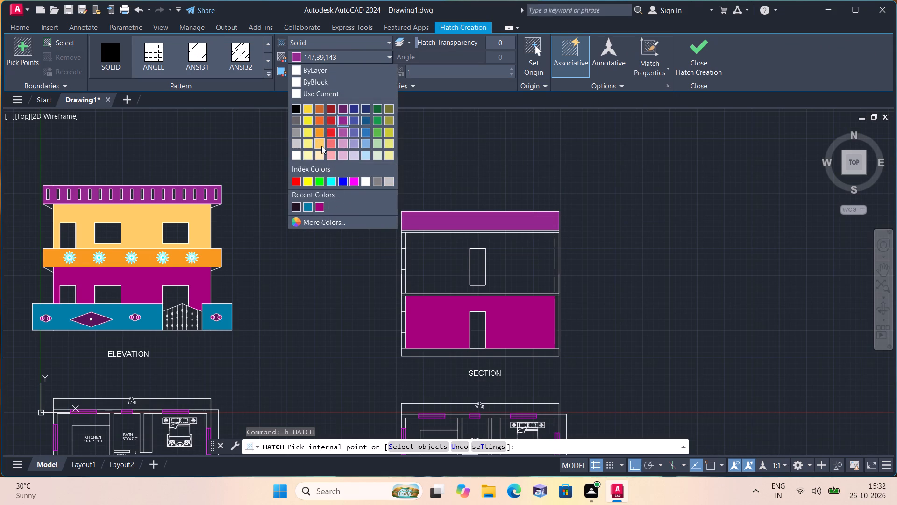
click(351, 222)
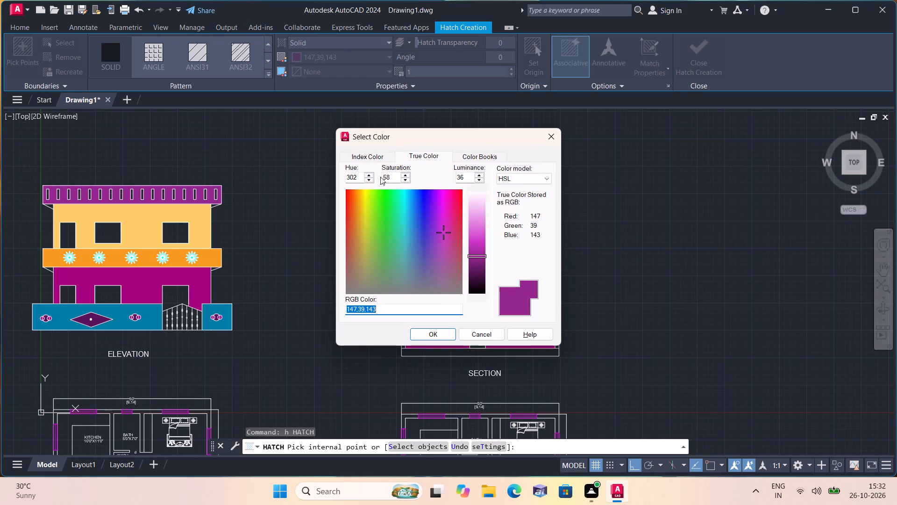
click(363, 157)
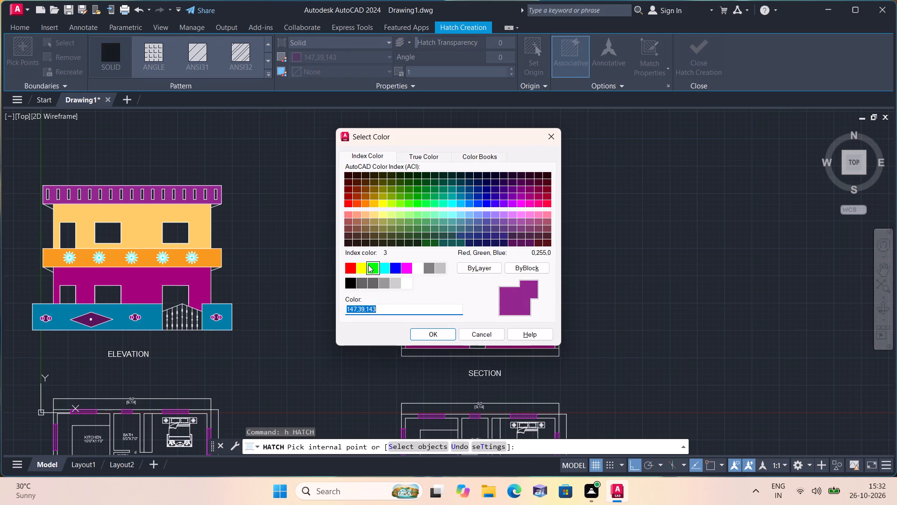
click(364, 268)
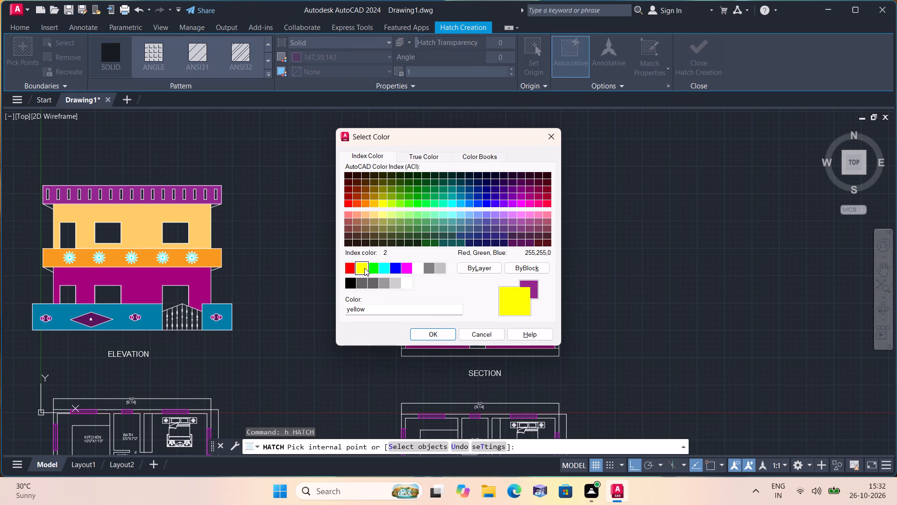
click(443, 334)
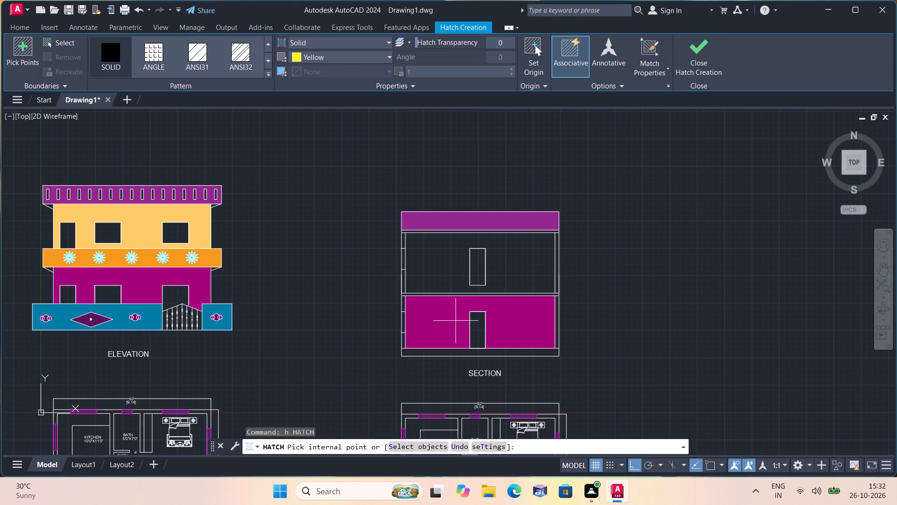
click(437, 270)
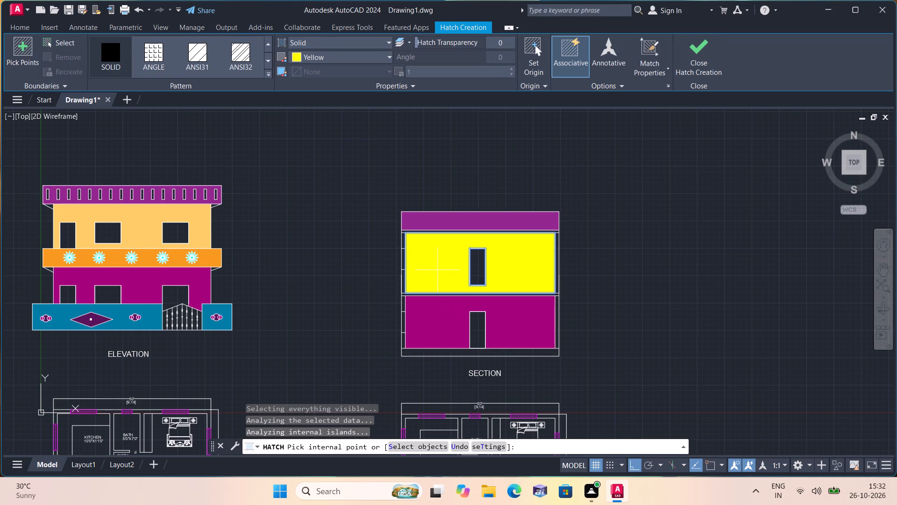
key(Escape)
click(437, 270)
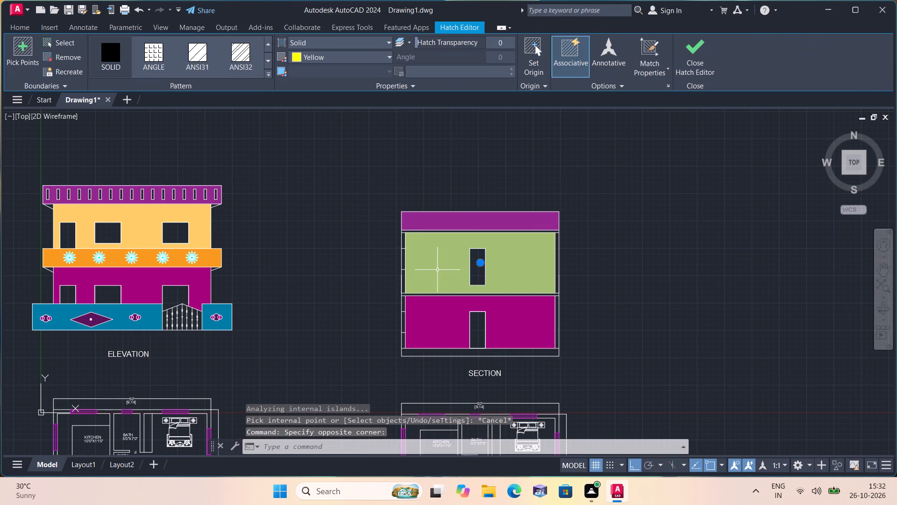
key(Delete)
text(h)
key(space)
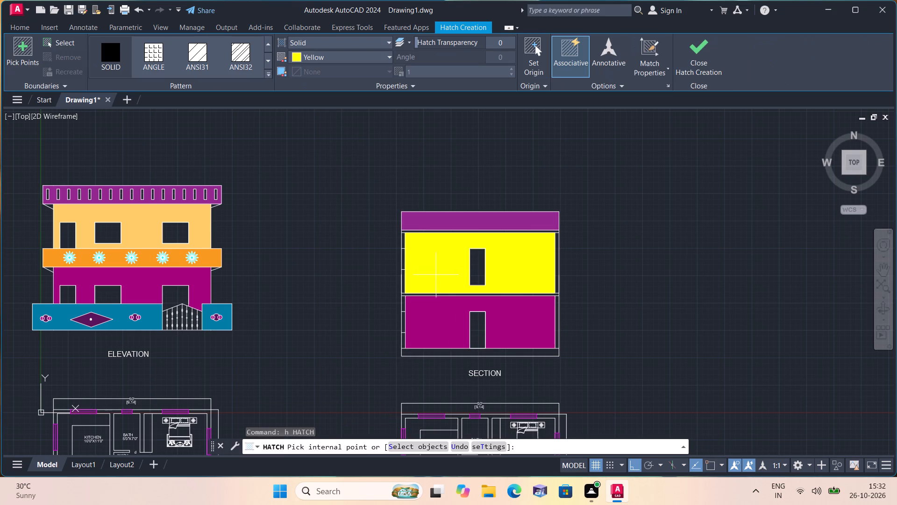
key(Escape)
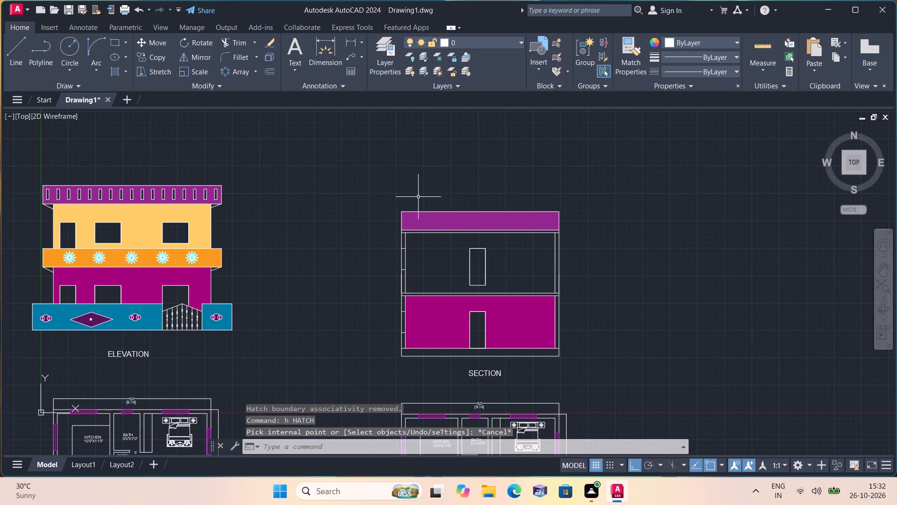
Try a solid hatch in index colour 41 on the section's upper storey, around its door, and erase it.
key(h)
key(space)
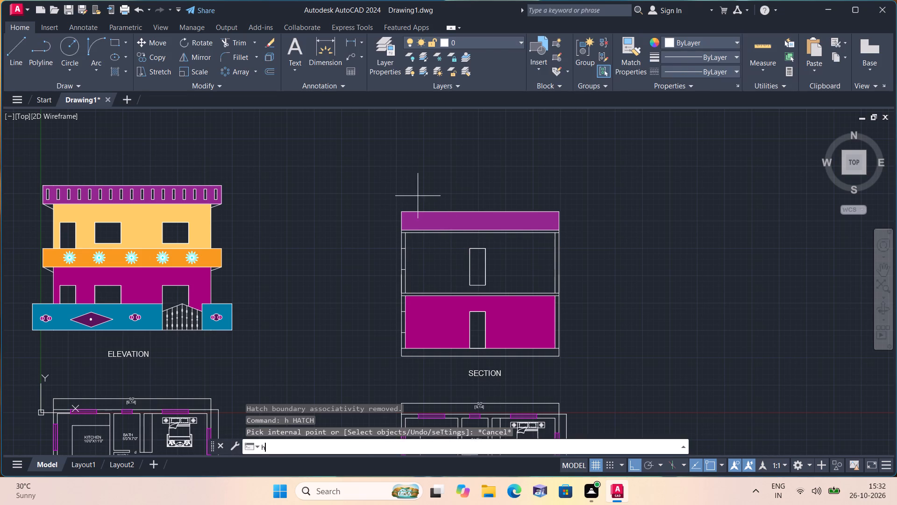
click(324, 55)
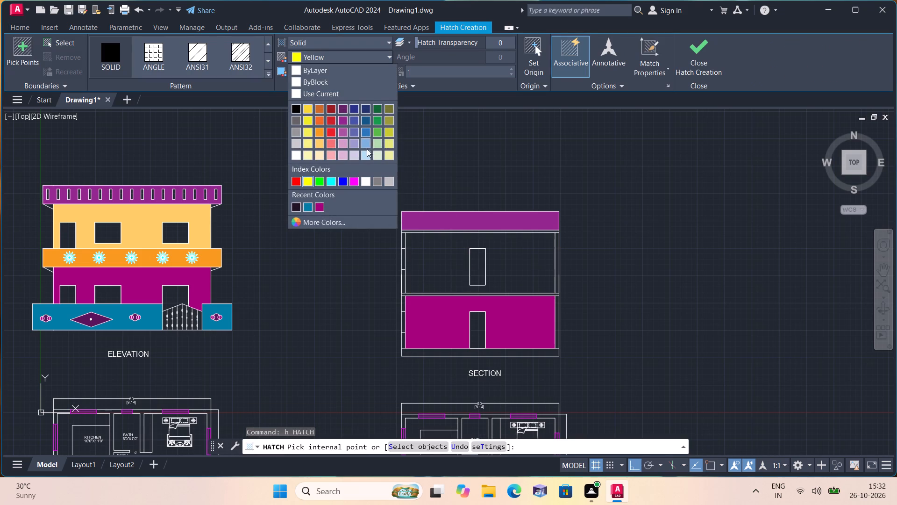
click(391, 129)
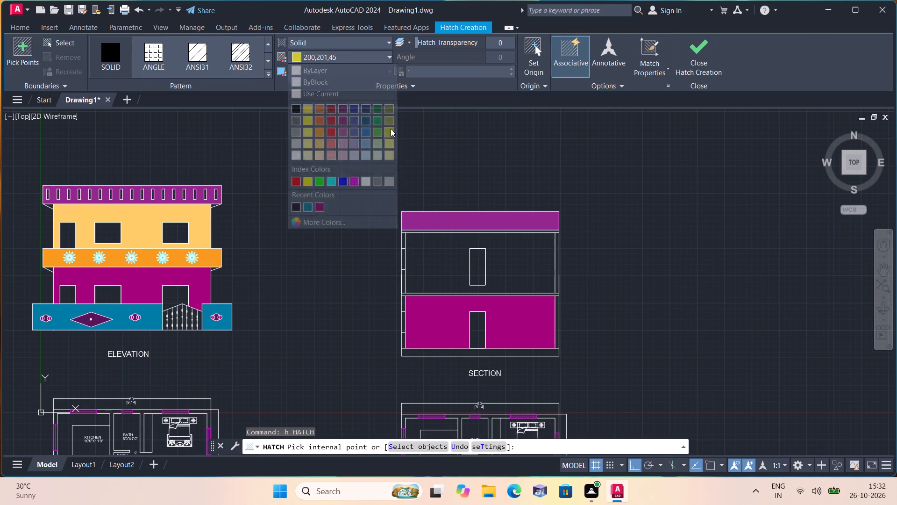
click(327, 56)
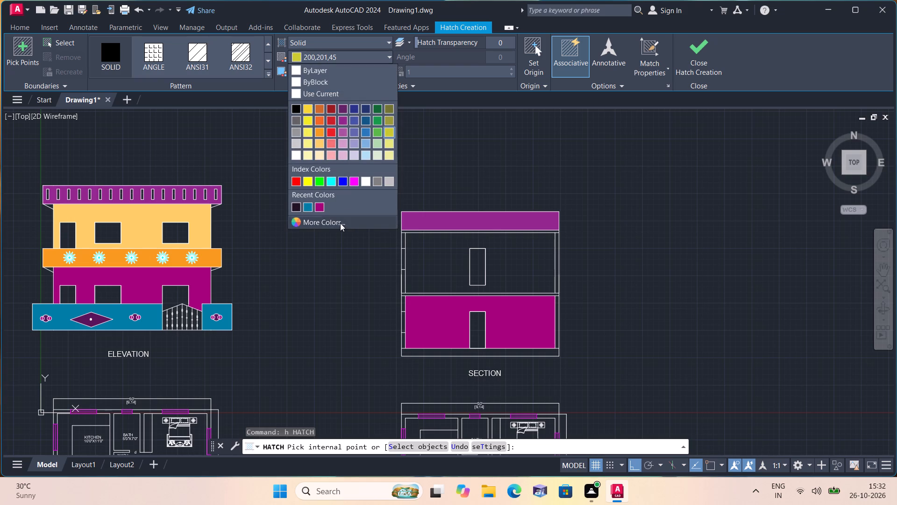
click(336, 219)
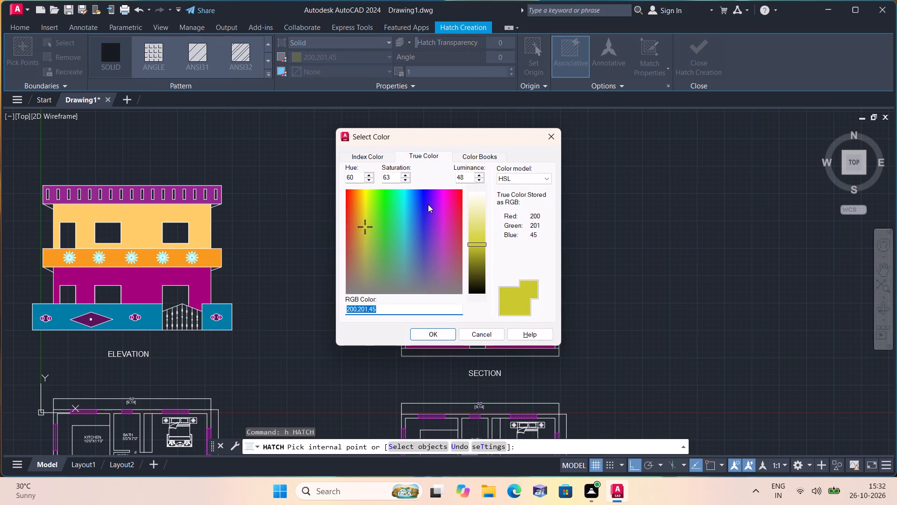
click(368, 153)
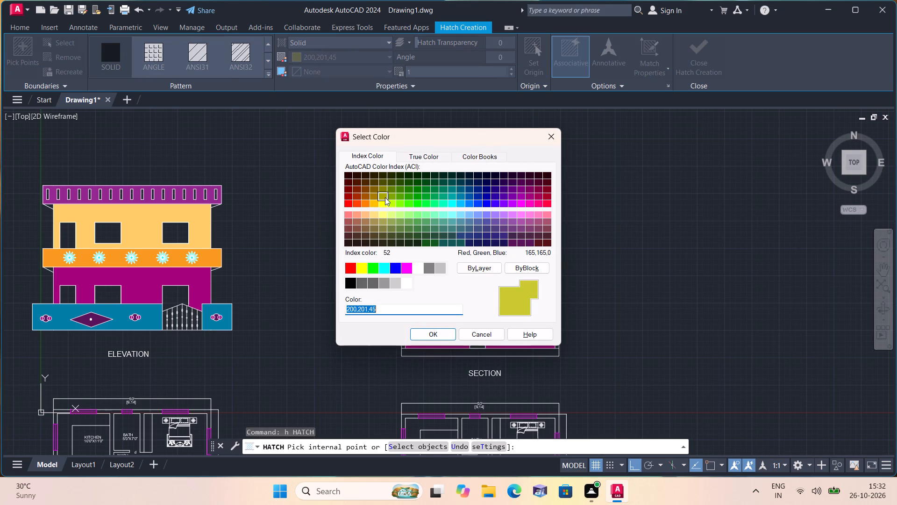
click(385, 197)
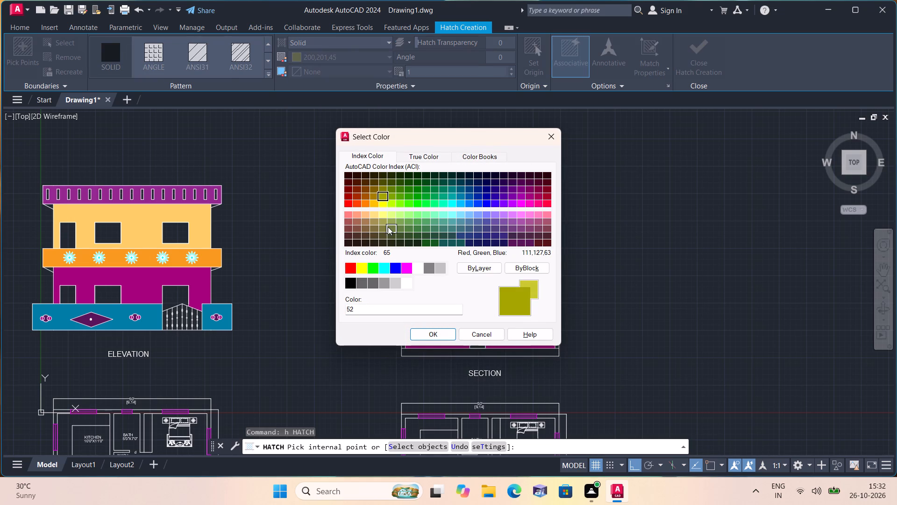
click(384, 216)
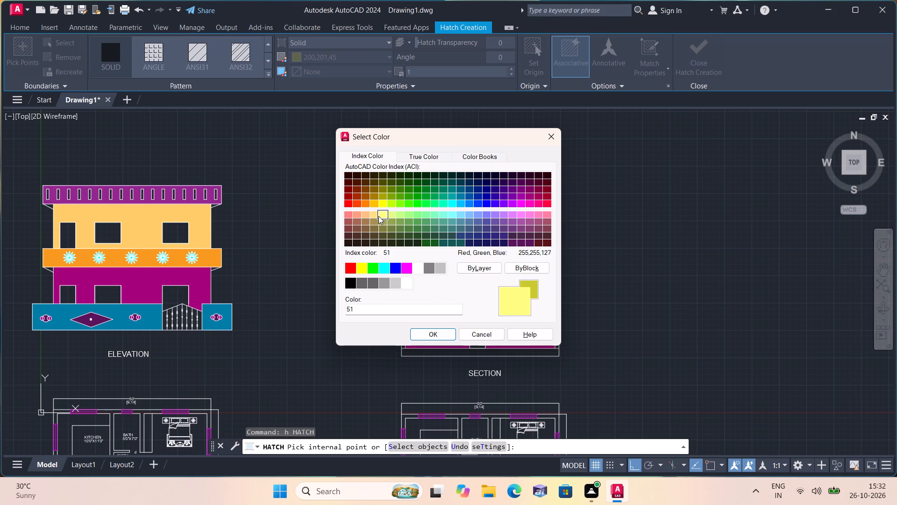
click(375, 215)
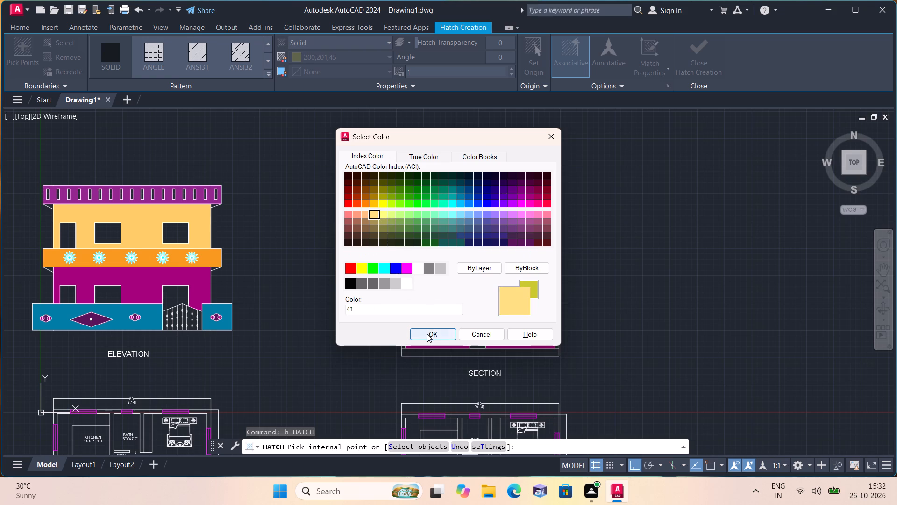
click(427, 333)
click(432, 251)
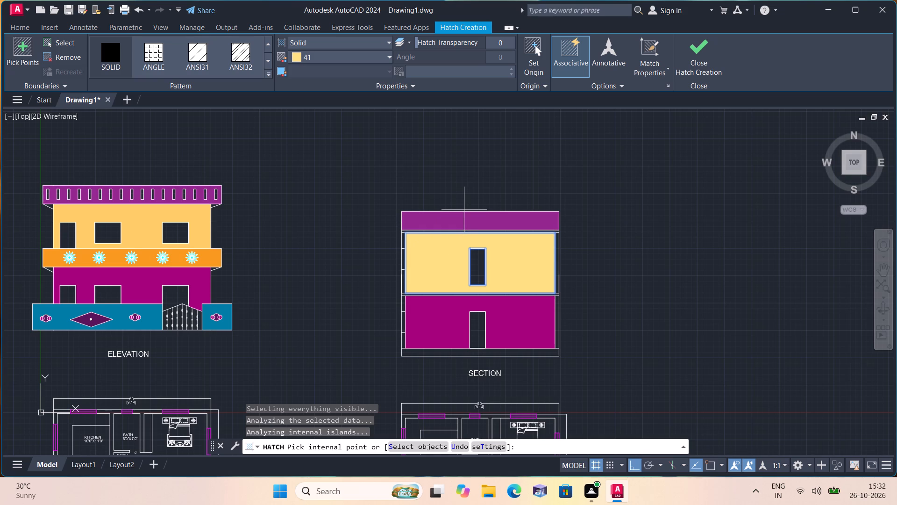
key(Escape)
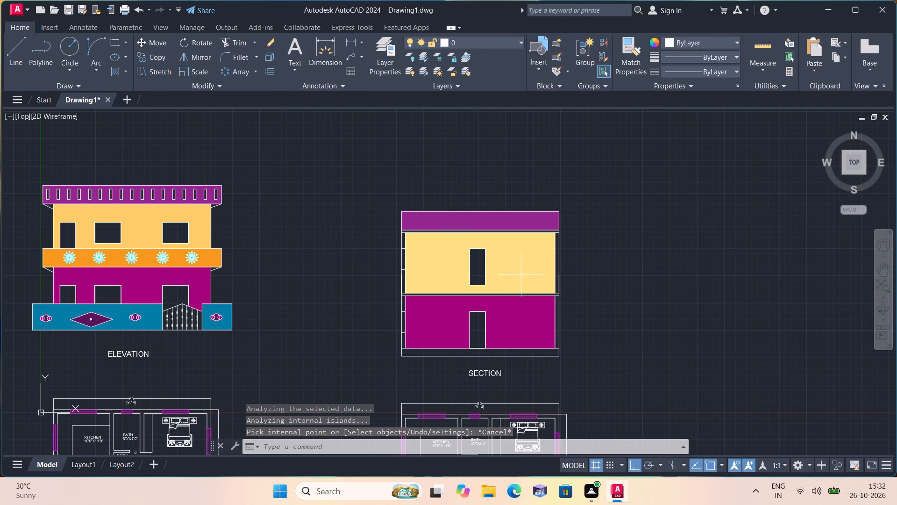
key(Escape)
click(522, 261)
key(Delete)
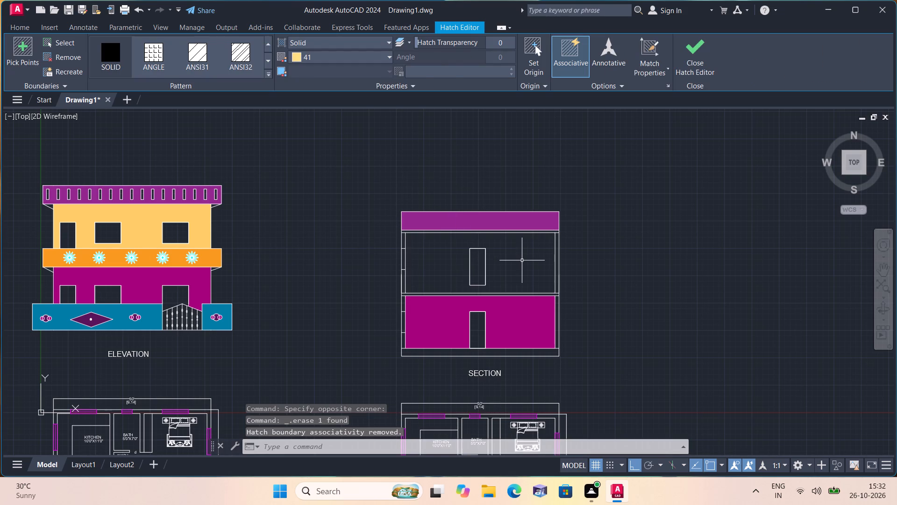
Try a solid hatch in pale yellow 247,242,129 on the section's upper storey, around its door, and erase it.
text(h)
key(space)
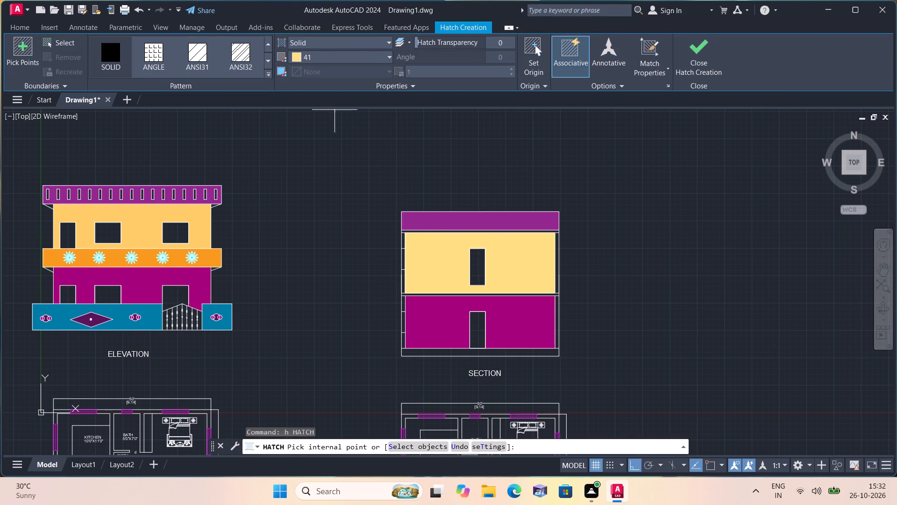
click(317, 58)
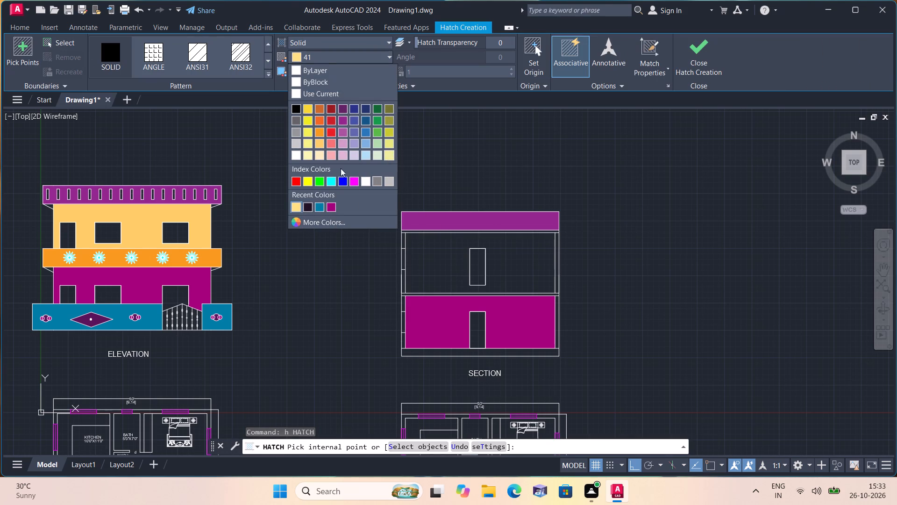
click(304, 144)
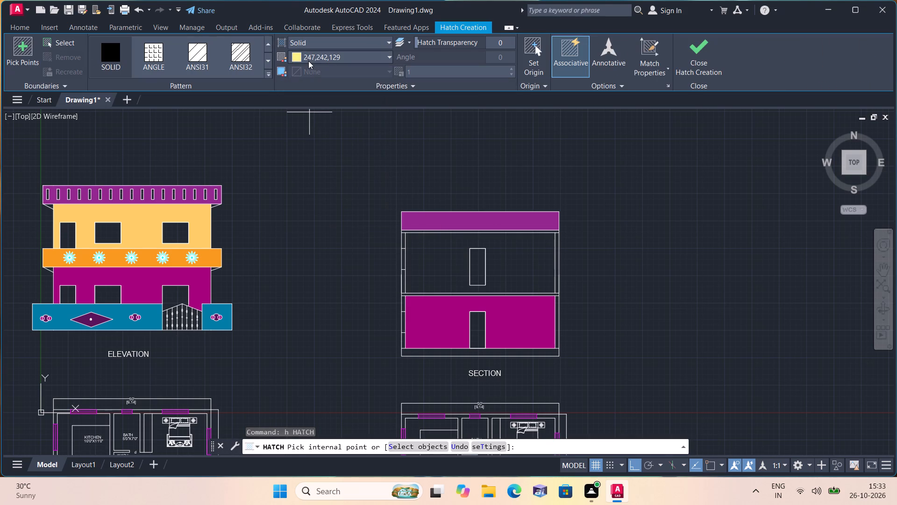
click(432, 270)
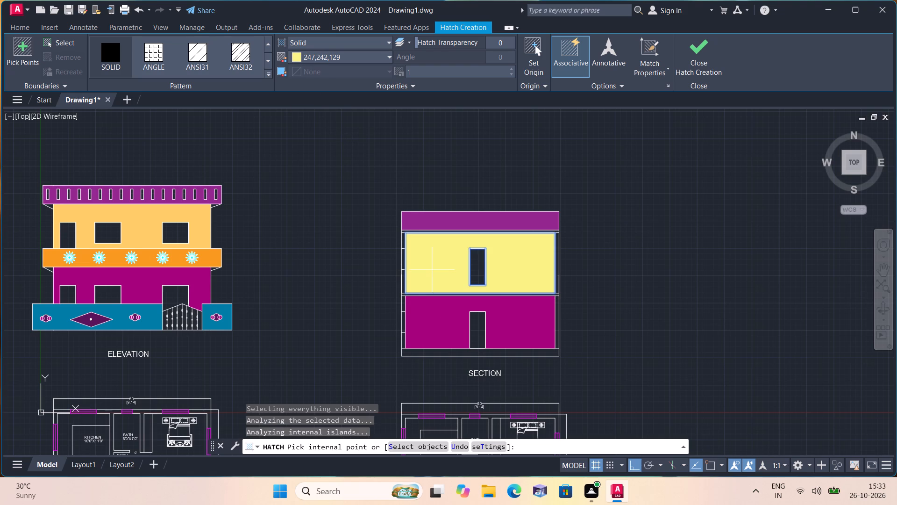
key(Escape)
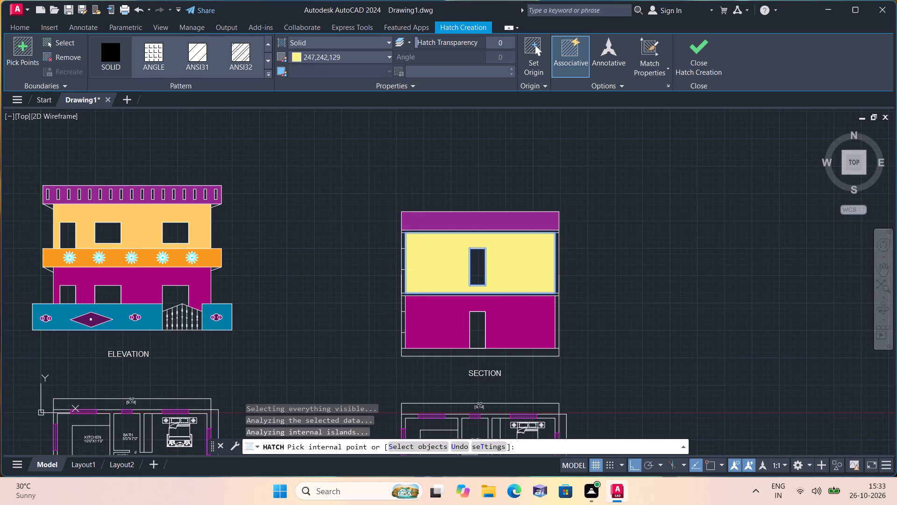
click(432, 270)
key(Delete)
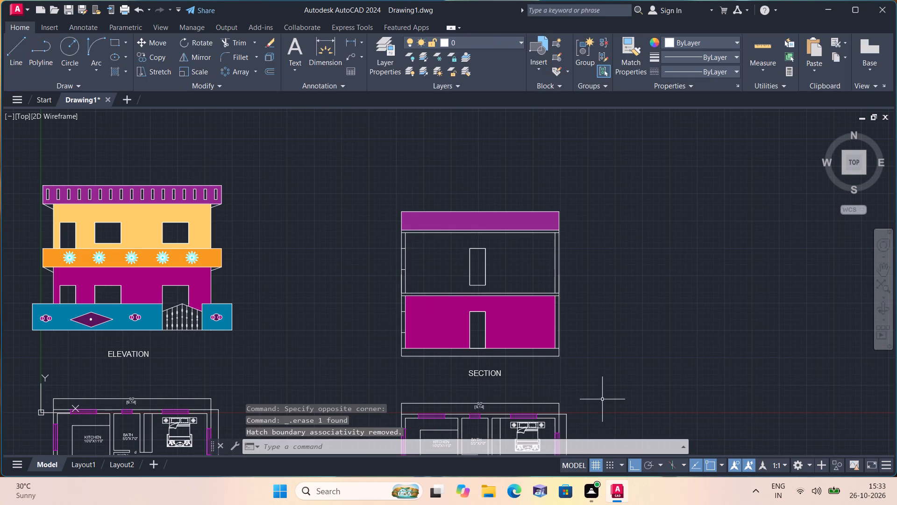
Hatch the triangle under the elevation balcony band's right end and the section's upper storey, around its door, in solid 254,204,102.
key(h)
key(space)
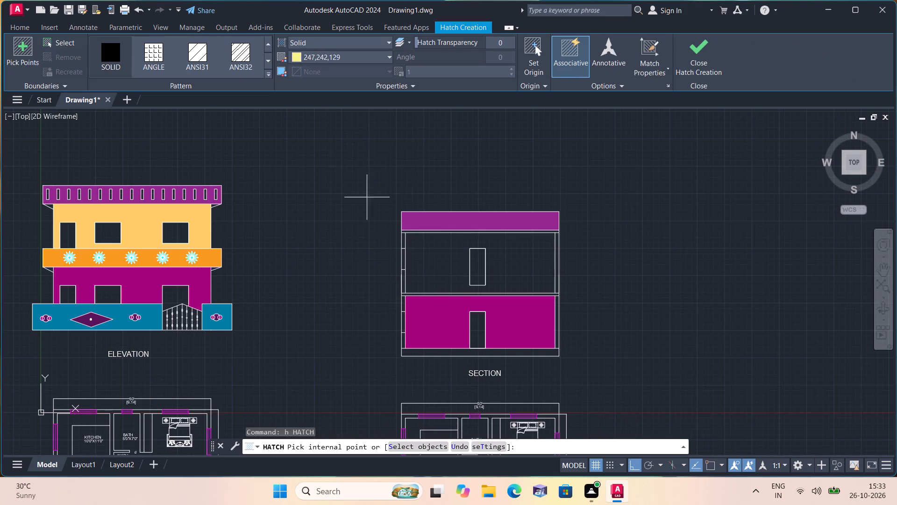
drag(330, 55, 329, 61)
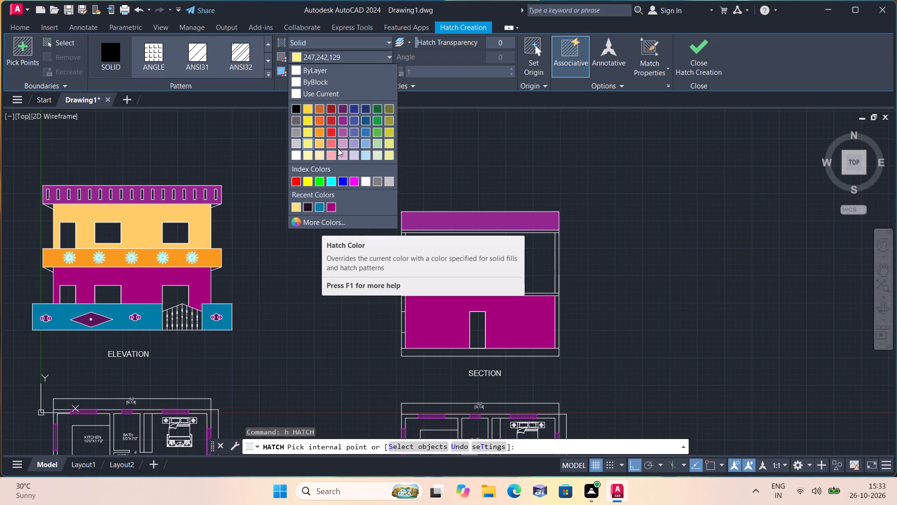
click(320, 140)
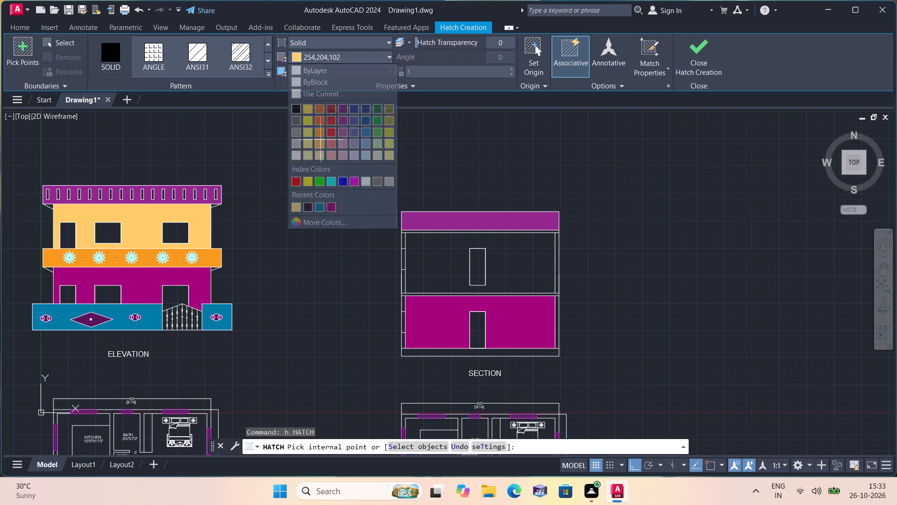
scroll(221, 266, up, 5)
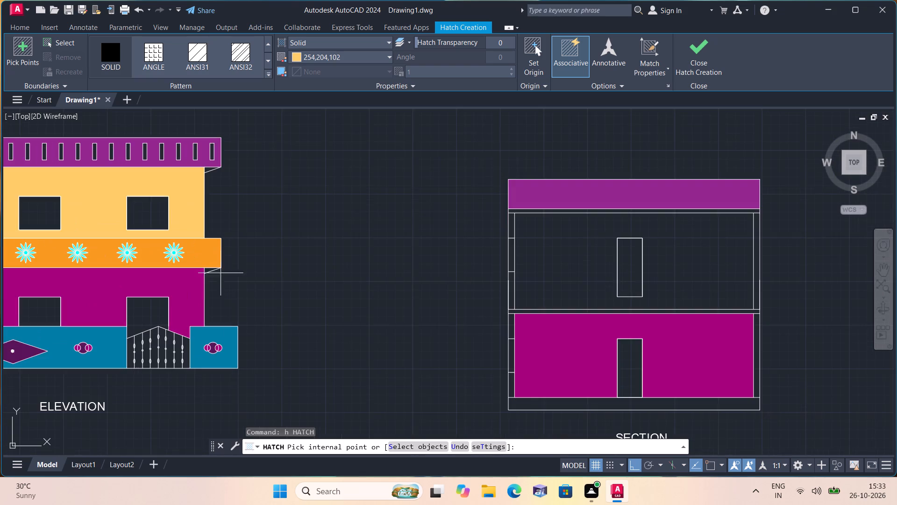
scroll(206, 278, up, 3)
click(209, 257)
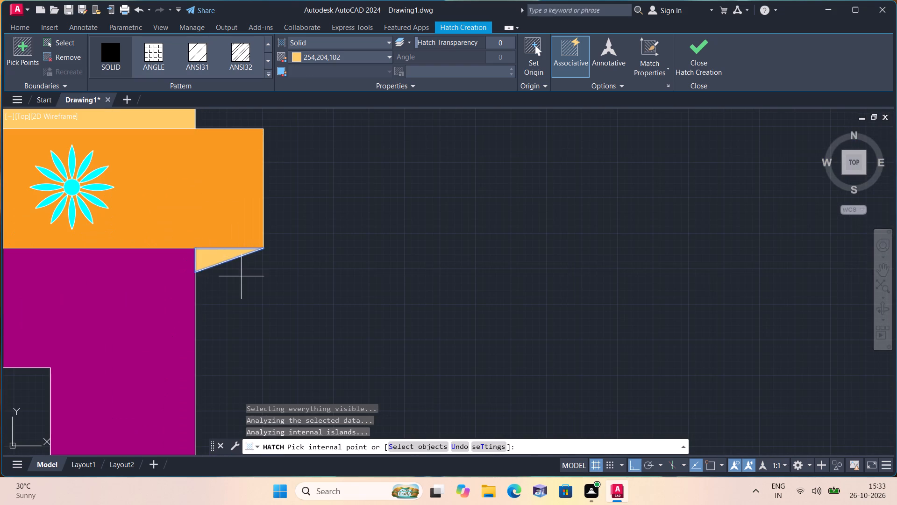
scroll(244, 272, down, 1)
scroll(317, 298, down, 2)
scroll(379, 278, down, 1)
middle_drag(378, 279, 345, 280)
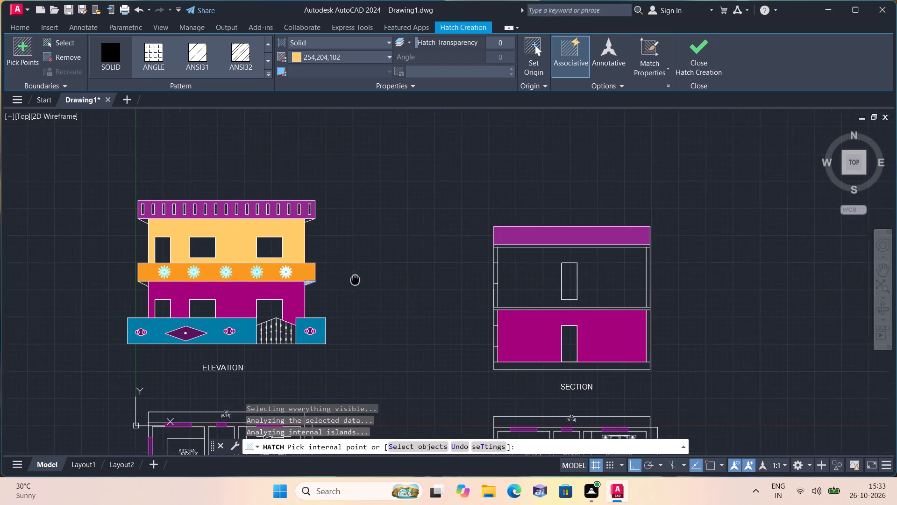
middle_drag(345, 280, 322, 280)
click(493, 276)
key(Escape)
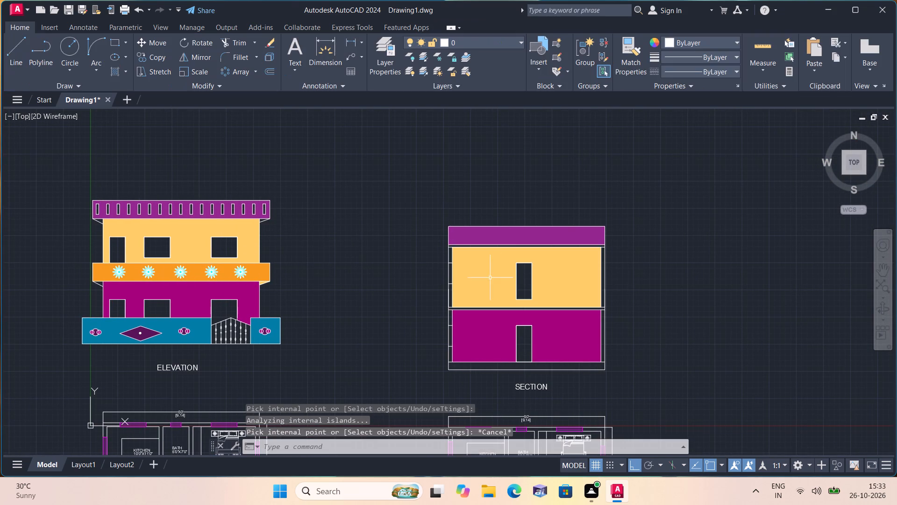
Trim the light-orange hatch out of the triangle under the right end of the elevation's balcony band.
text(trim)
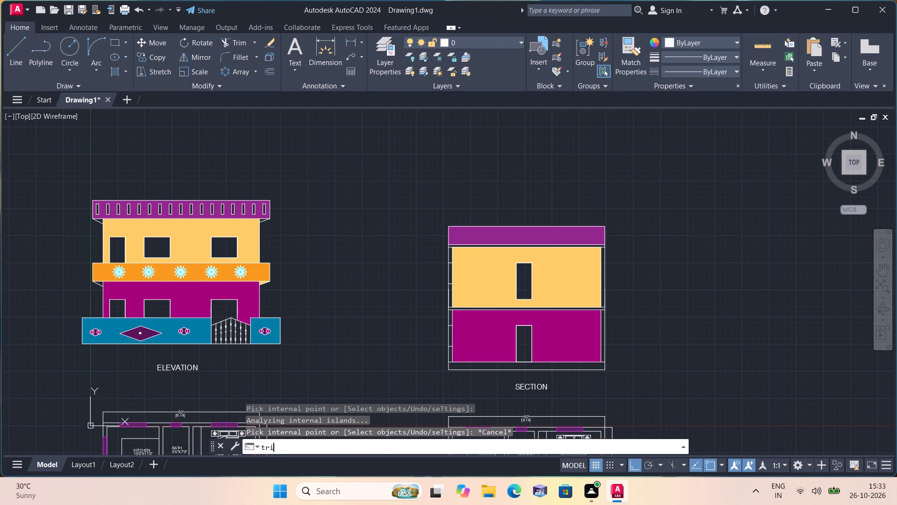
key(space)
scroll(266, 281, up, 5)
click(232, 272)
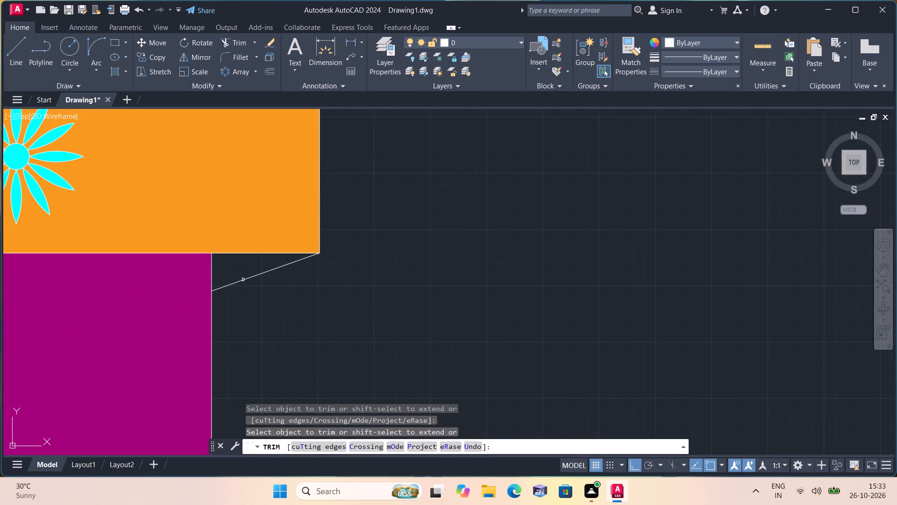
scroll(272, 296, down, 5)
key(Escape)
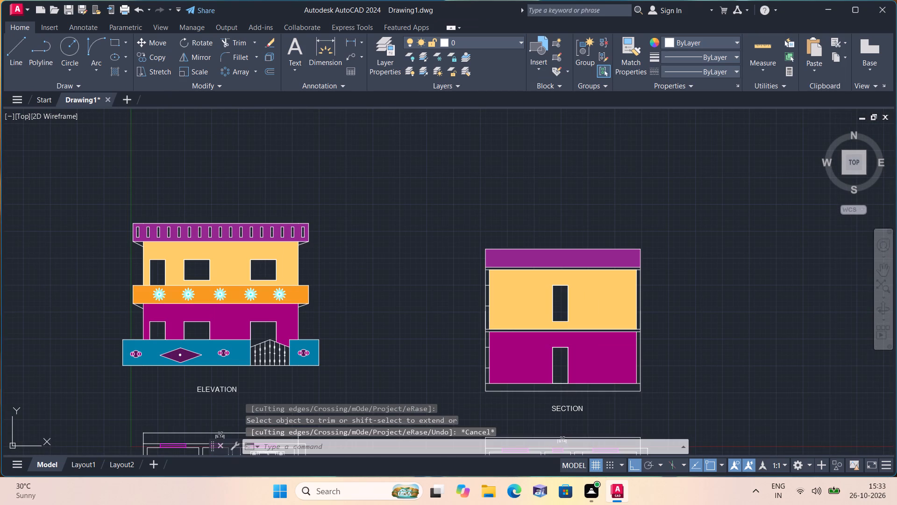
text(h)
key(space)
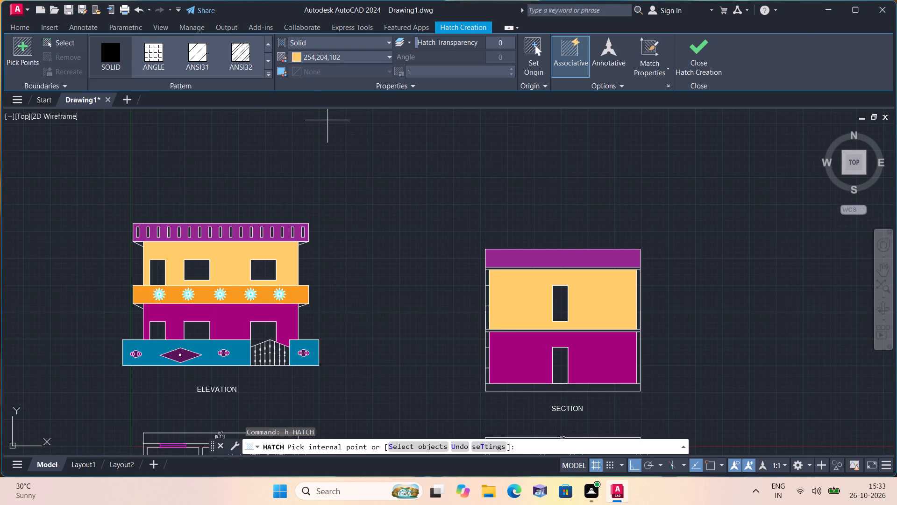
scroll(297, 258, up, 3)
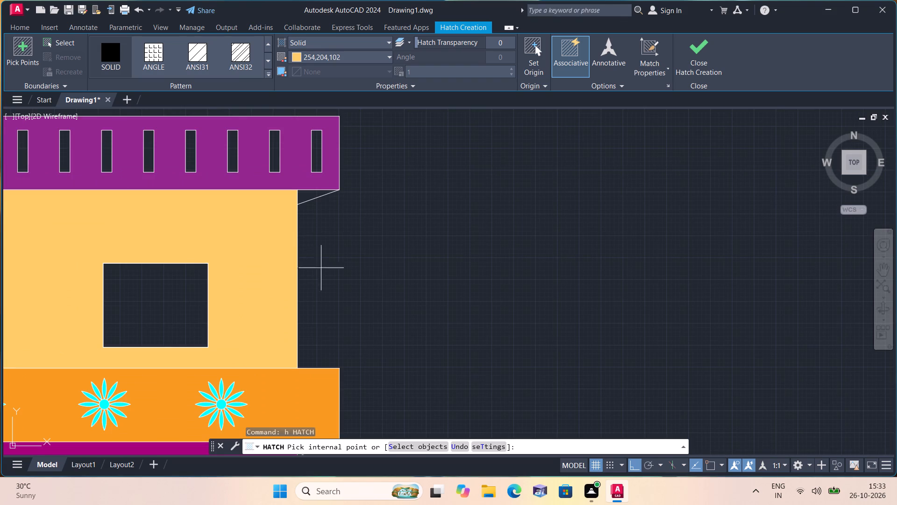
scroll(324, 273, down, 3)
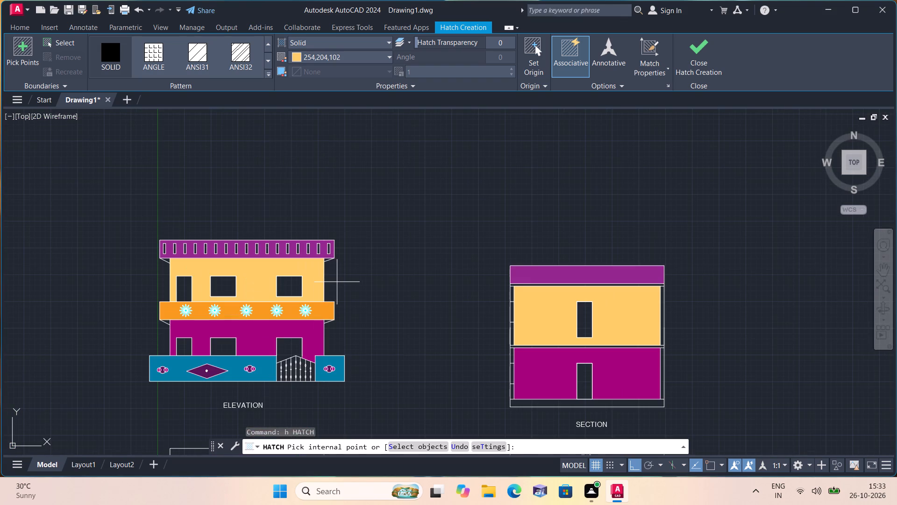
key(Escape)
Hatch the two triangular brackets under the ends of the elevation's parapet with solid colour 169,83,160.
key(h)
key(space)
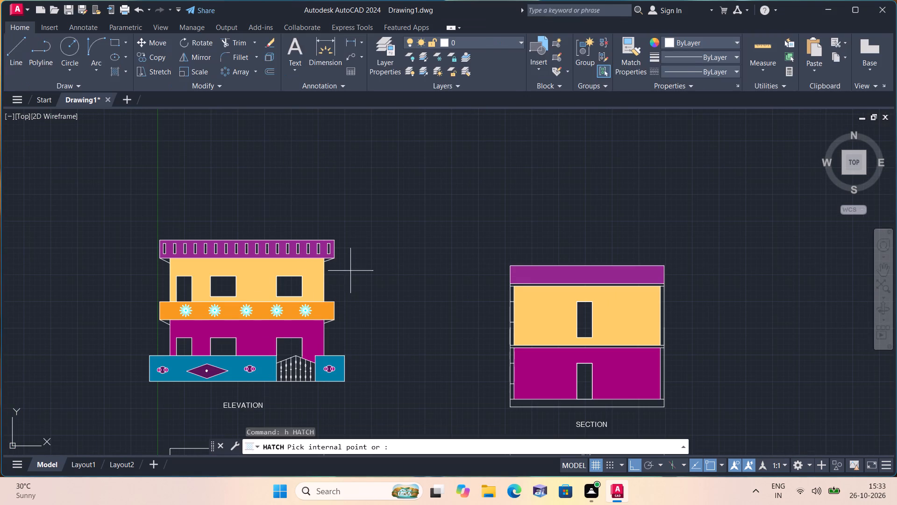
click(314, 56)
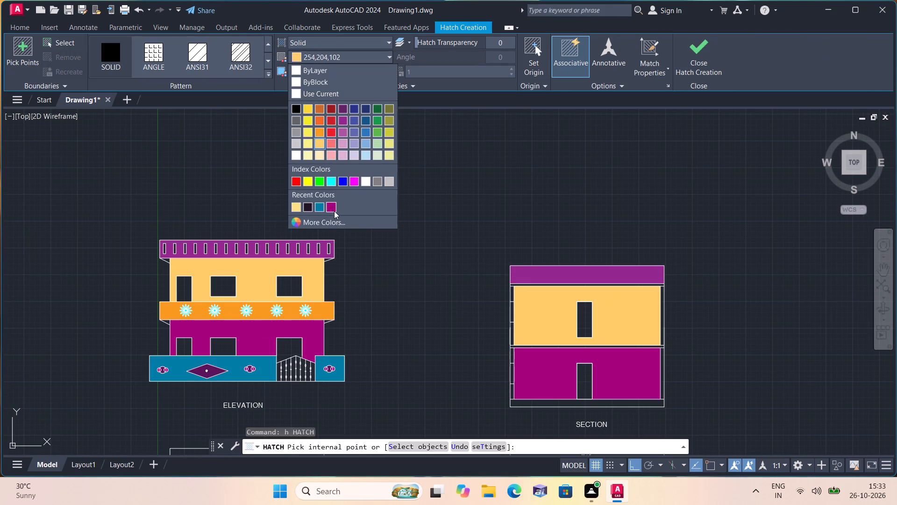
click(344, 131)
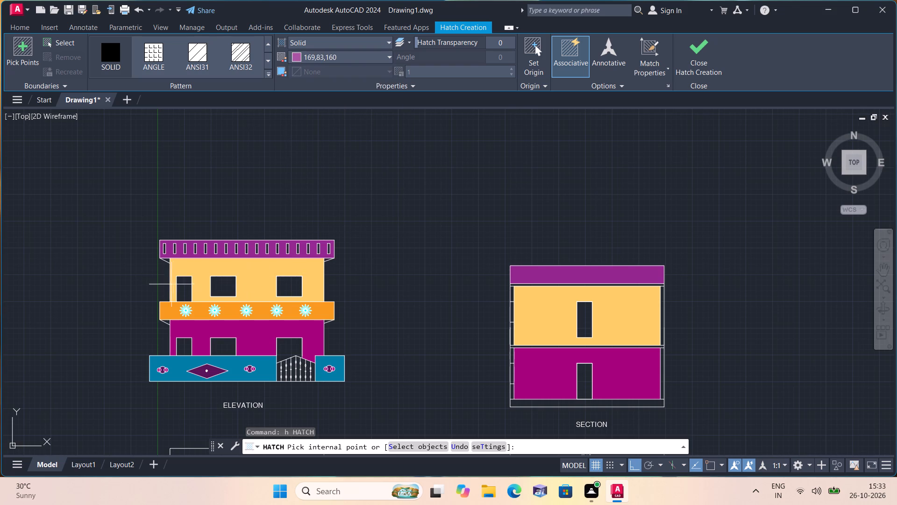
scroll(171, 265, up, 3)
click(148, 239)
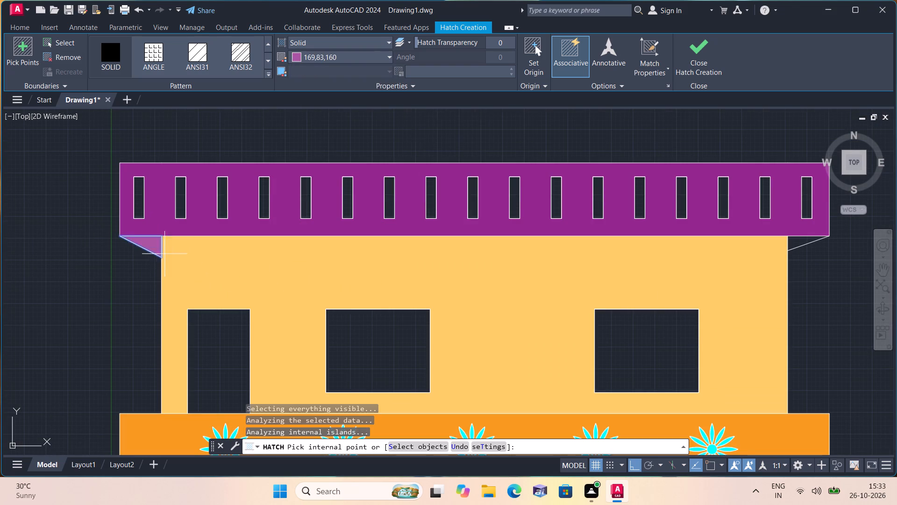
scroll(175, 262, down, 1)
scroll(581, 252, up, 3)
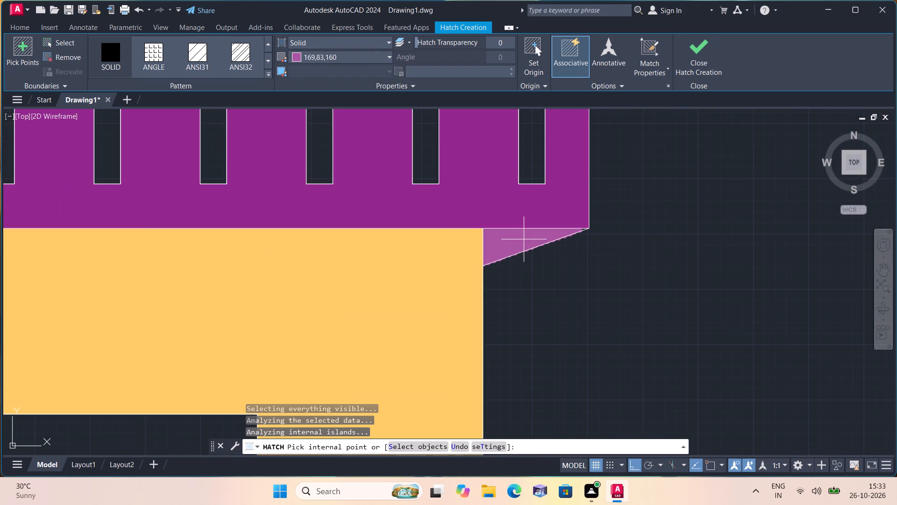
click(524, 239)
key(Escape)
Examine the bracket hatches under the elevation's parapet and compare the elevation's colours with the section.
scroll(580, 273, down, 2)
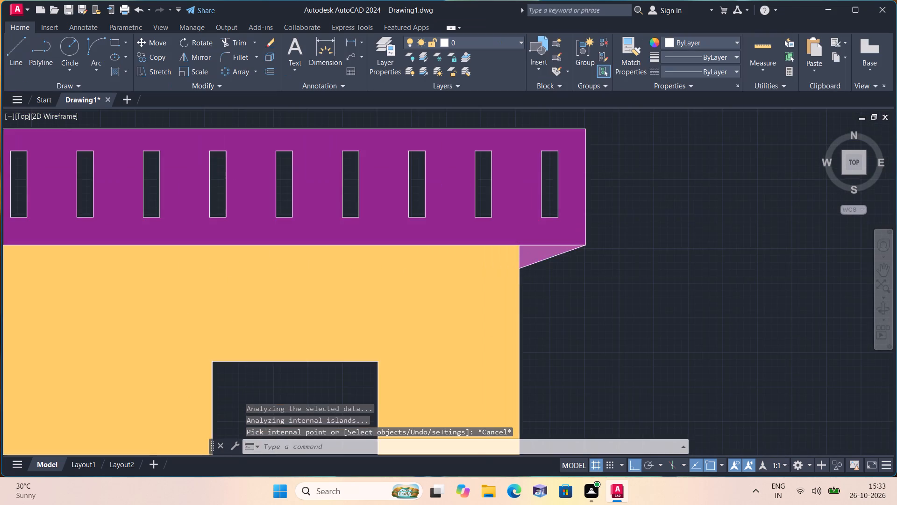
scroll(580, 273, down, 3)
middle_drag(631, 273, 463, 289)
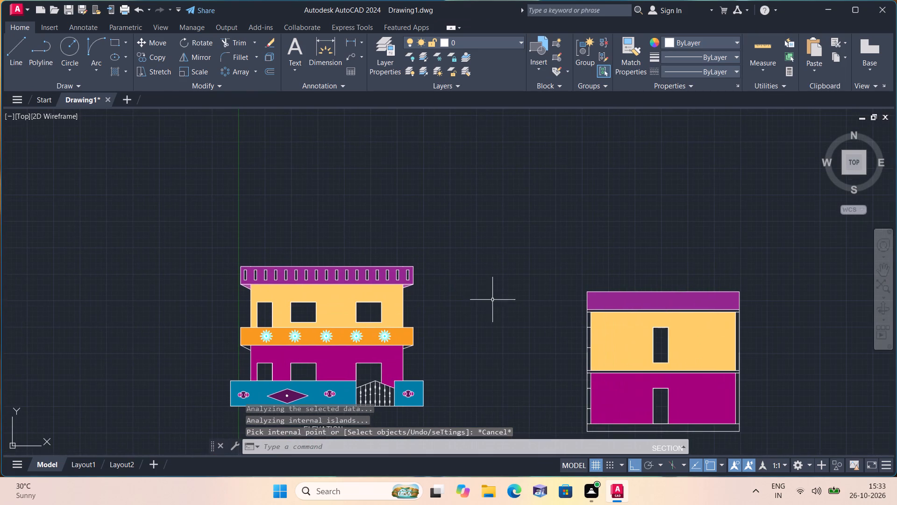
scroll(428, 286, up, 2)
middle_drag(606, 351, 460, 314)
scroll(460, 314, down, 1)
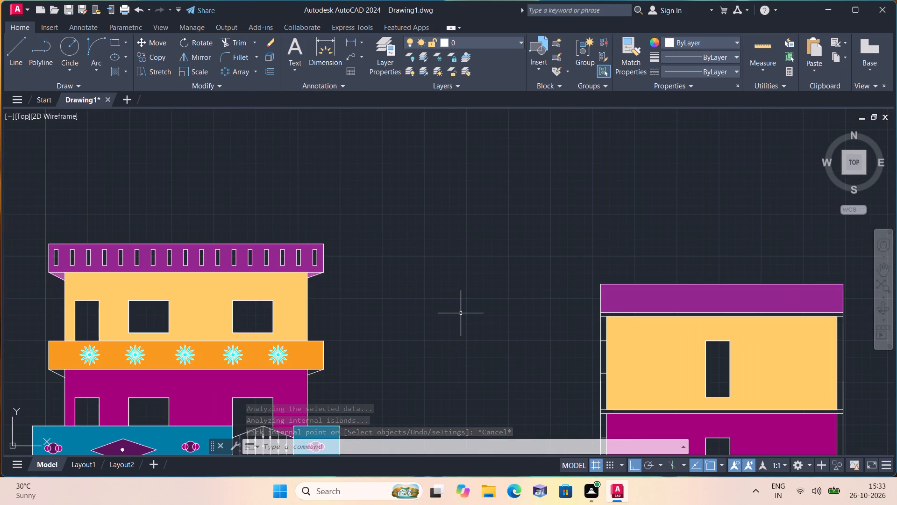
scroll(475, 370, down, 1)
middle_drag(454, 345, 458, 299)
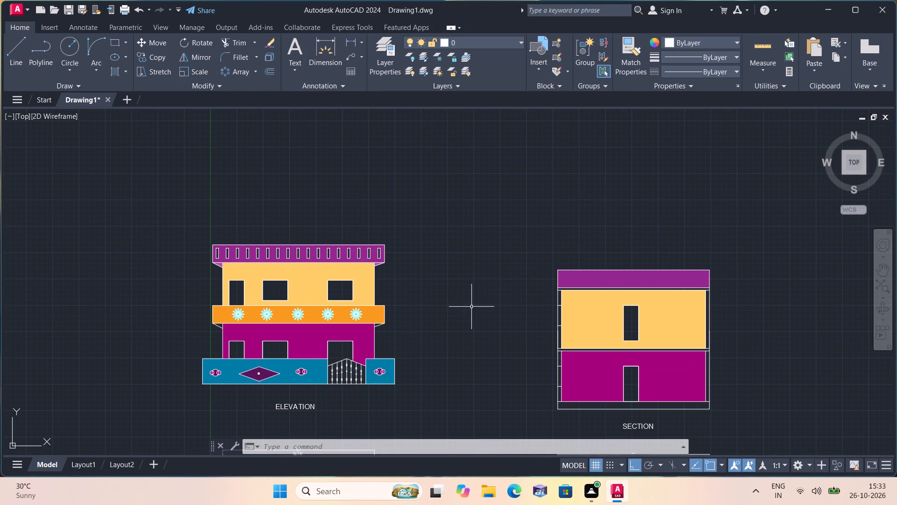
scroll(203, 278, up, 2)
scroll(221, 283, down, 1)
scroll(230, 248, up, 3)
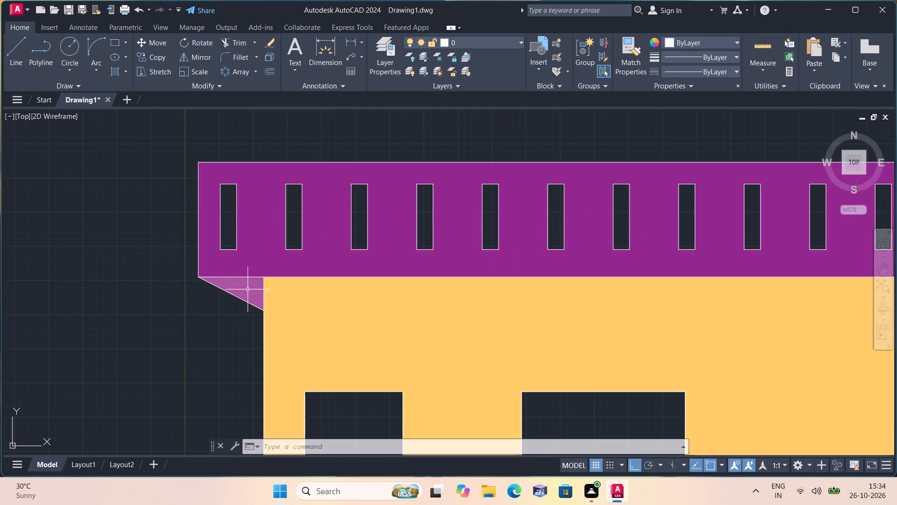
scroll(248, 290, up, 1)
scroll(247, 290, down, 2)
click(246, 289)
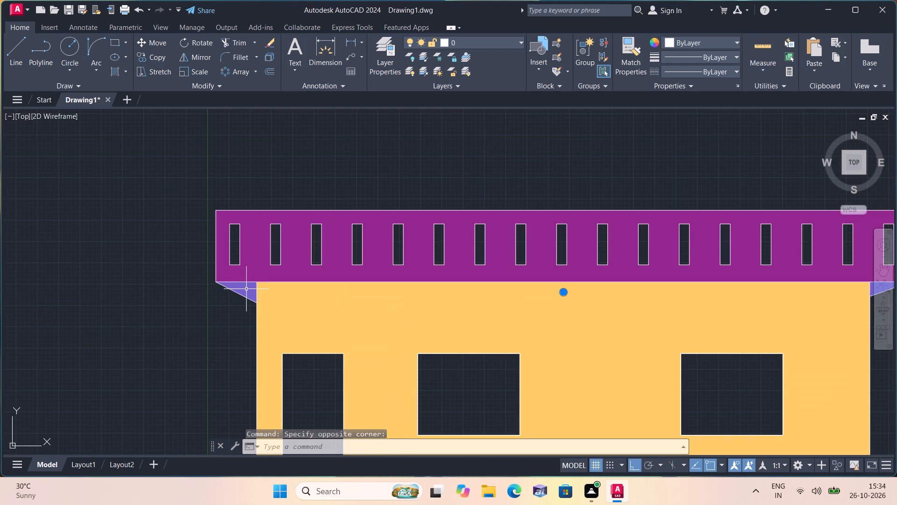
key(Escape)
scroll(246, 289, up, 1)
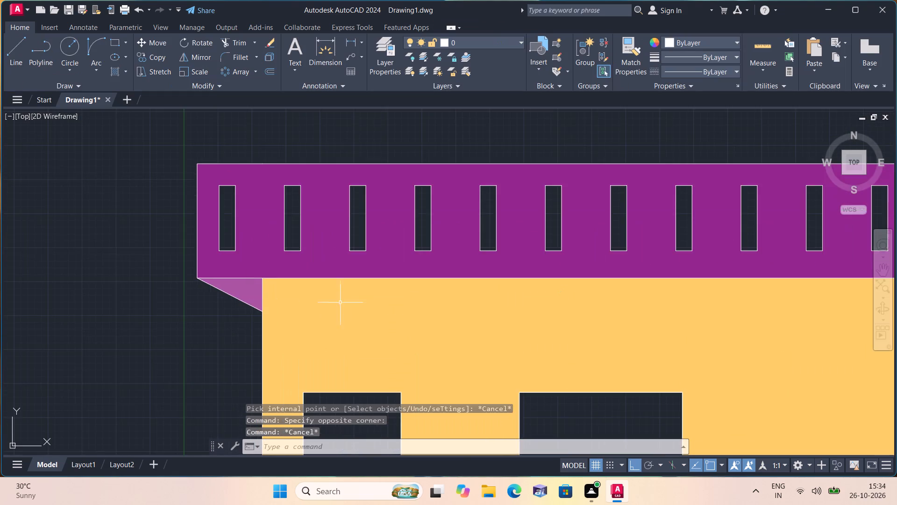
Hatch the two triangular brackets under the ends of the elevation's balcony band with solid orange 248,153,30.
scroll(353, 301, down, 4)
middle_drag(352, 301, 302, 252)
middle_drag(391, 277, 361, 257)
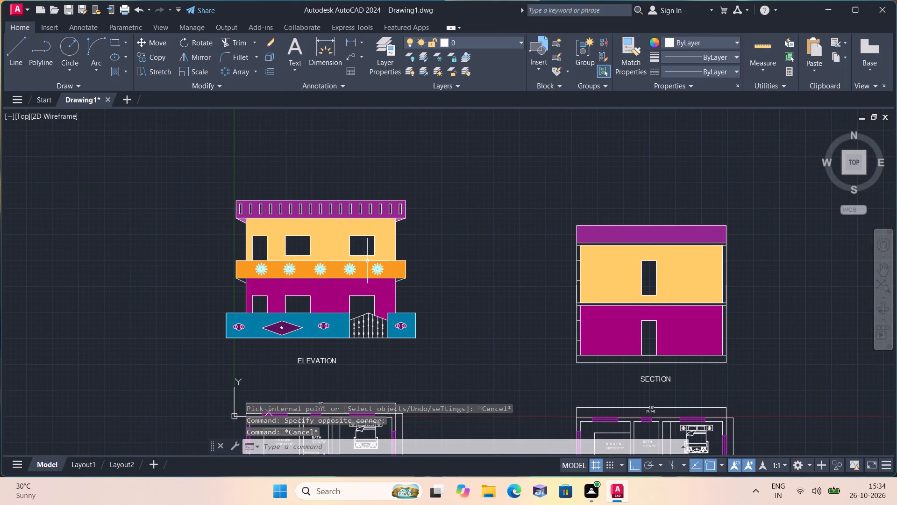
text(h)
key(space)
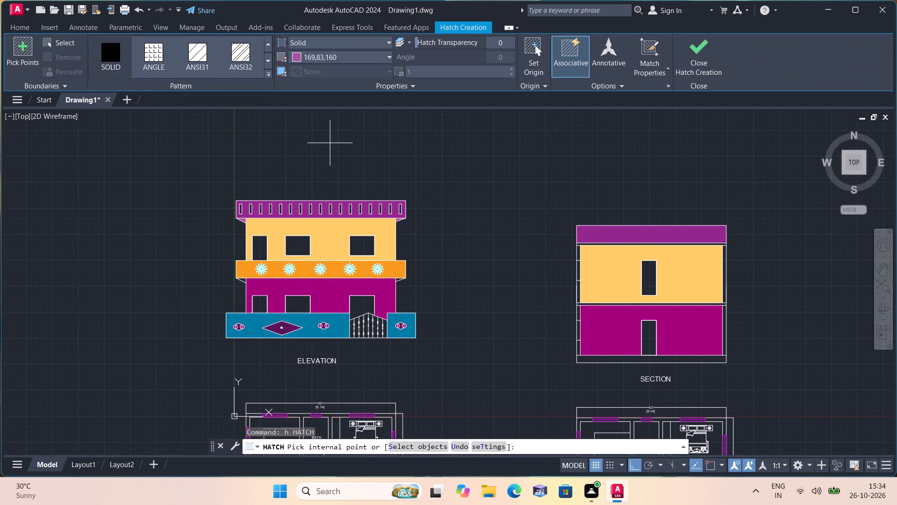
click(309, 54)
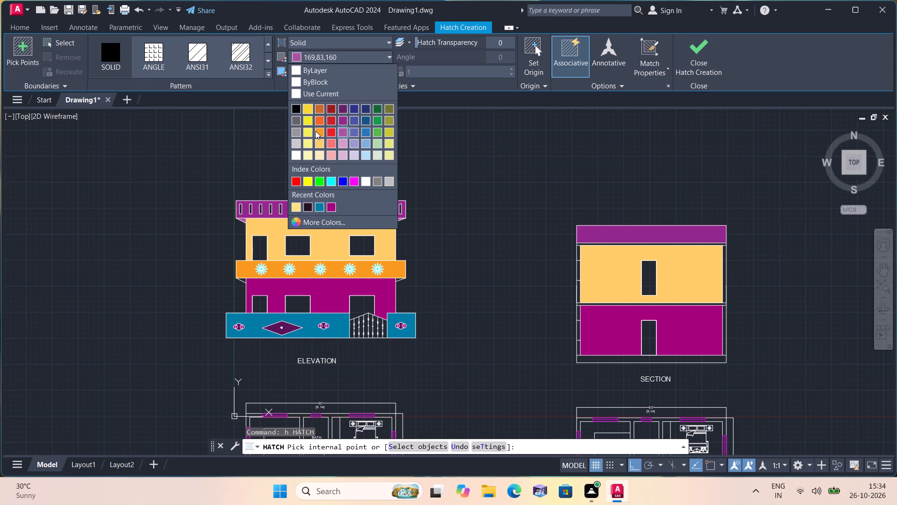
click(318, 133)
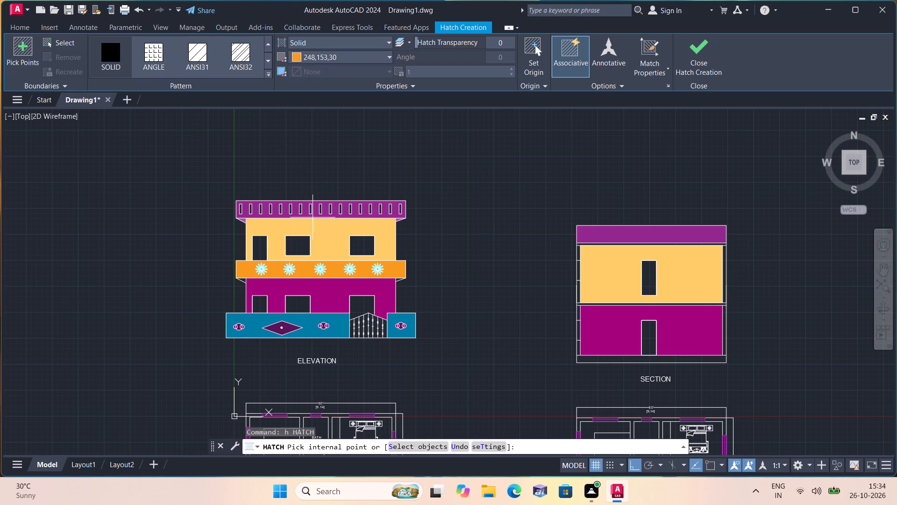
scroll(241, 269, up, 2)
scroll(244, 310, up, 2)
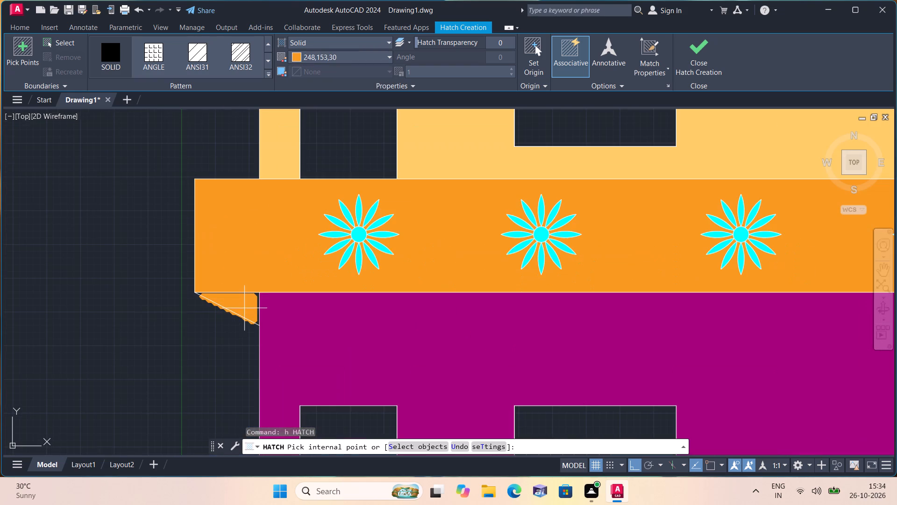
click(246, 304)
middle_drag(239, 306, 187, 255)
scroll(239, 306, down, 2)
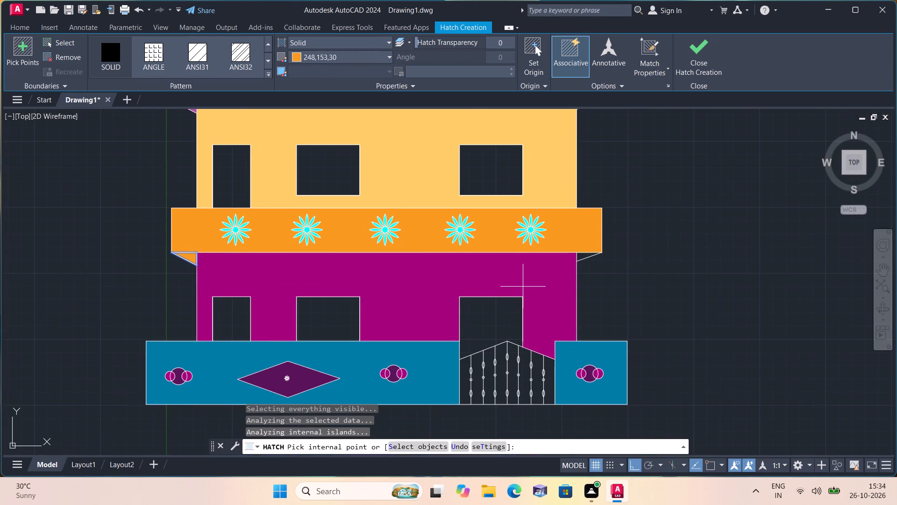
scroll(595, 257, up, 2)
click(572, 253)
Hatch the section's roof slab and intermediate floor slab with solid orange 248,153,30.
scroll(604, 271, down, 2)
middle_drag(591, 272, 533, 269)
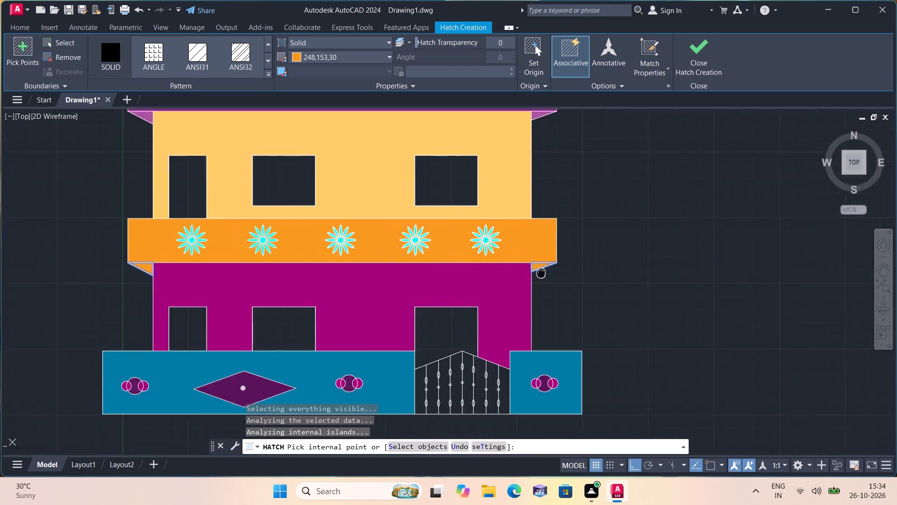
middle_drag(533, 269, 462, 230)
scroll(533, 269, down, 3)
scroll(578, 232, up, 3)
scroll(529, 226, down, 1)
middle_drag(519, 190, 503, 265)
scroll(522, 212, up, 1)
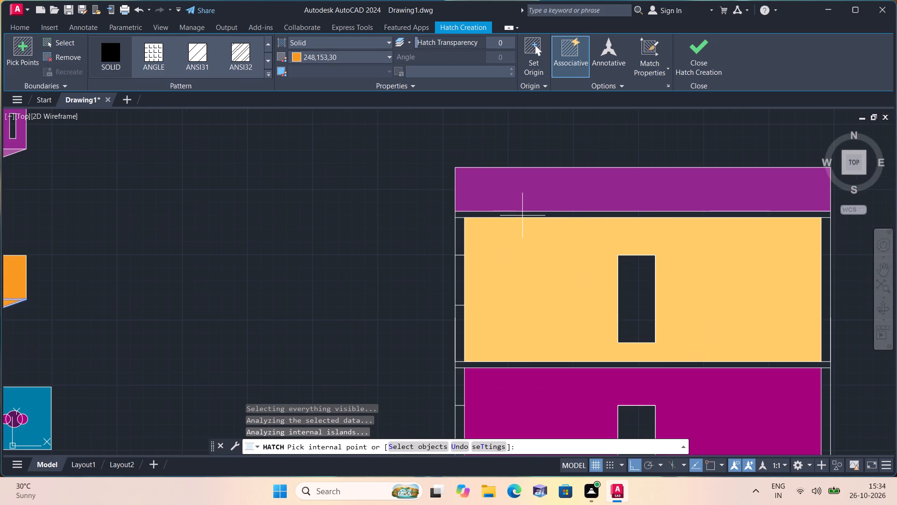
click(522, 214)
scroll(522, 214, down, 2)
scroll(499, 268, up, 2)
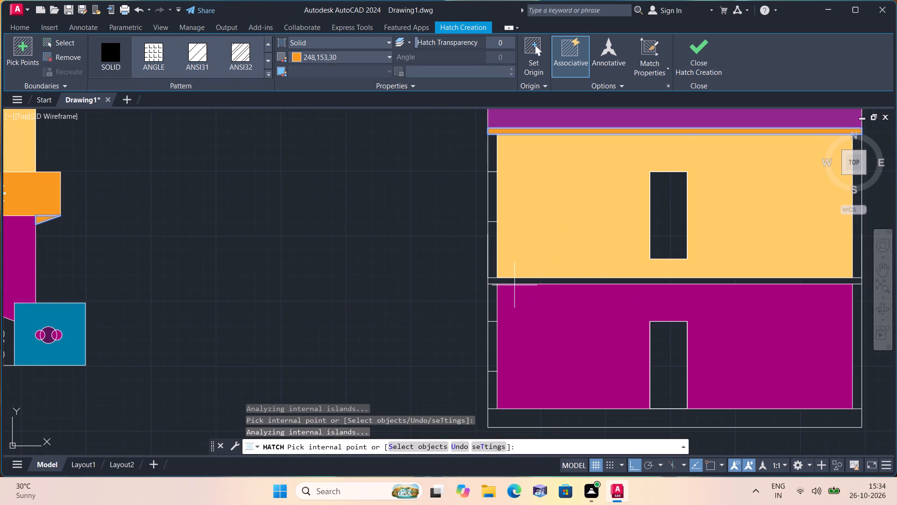
click(516, 281)
scroll(502, 277, down, 3)
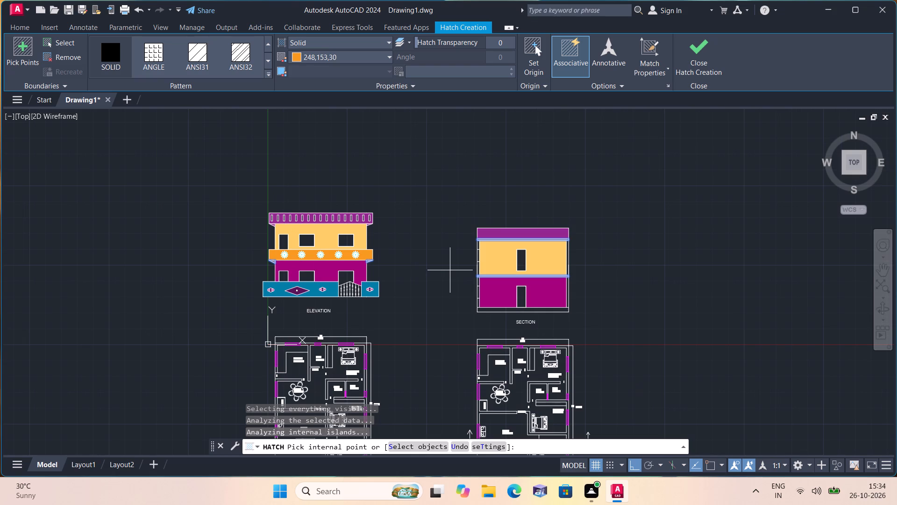
key(space)
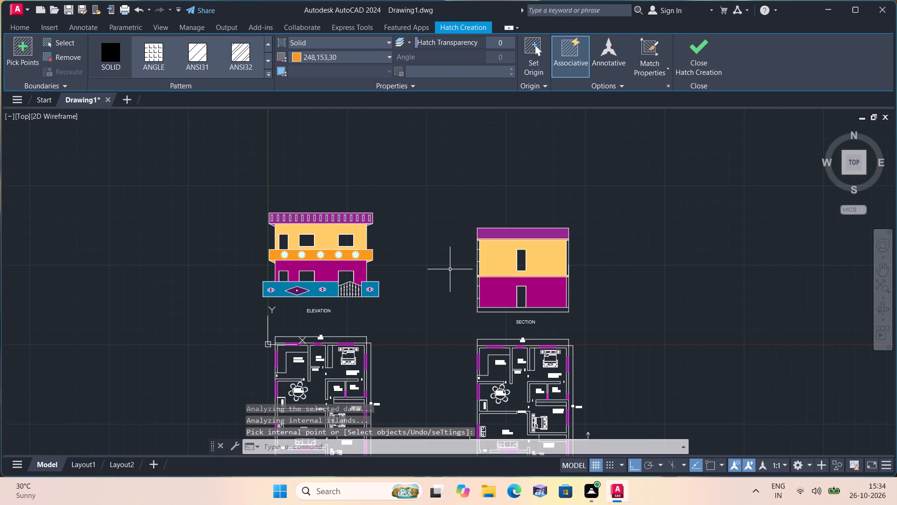
Hatch the base strip under the section's ground storey with solid colour 222.
scroll(448, 288, up, 1)
middle_drag(443, 285, 351, 213)
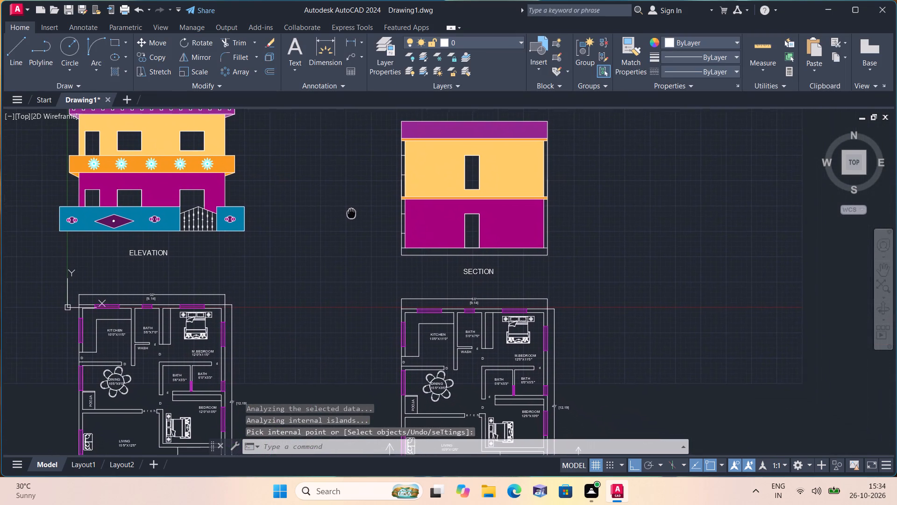
middle_drag(351, 213, 351, 213)
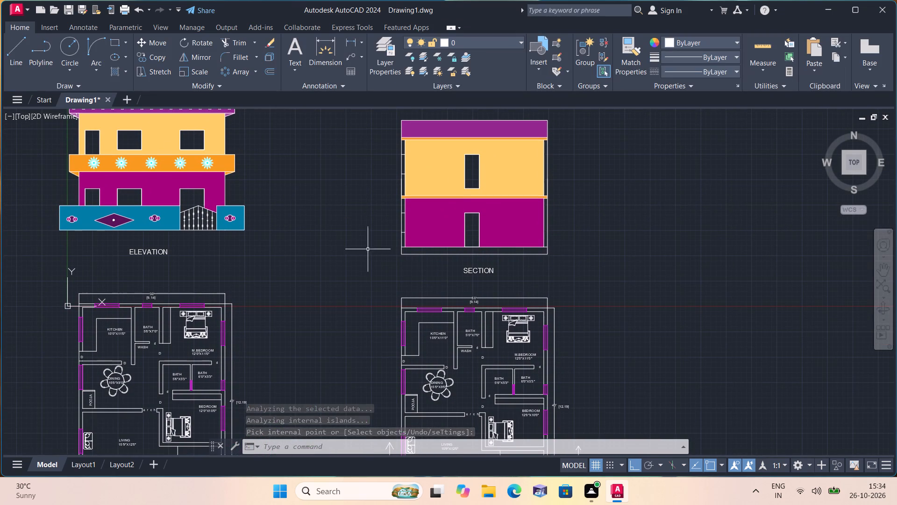
middle_drag(364, 259, 392, 219)
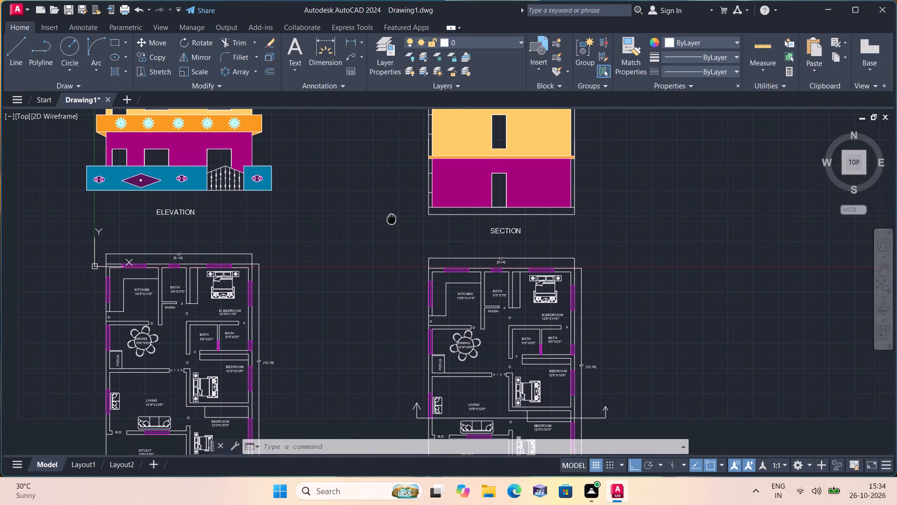
middle_drag(392, 219, 392, 218)
scroll(392, 218, down, 1)
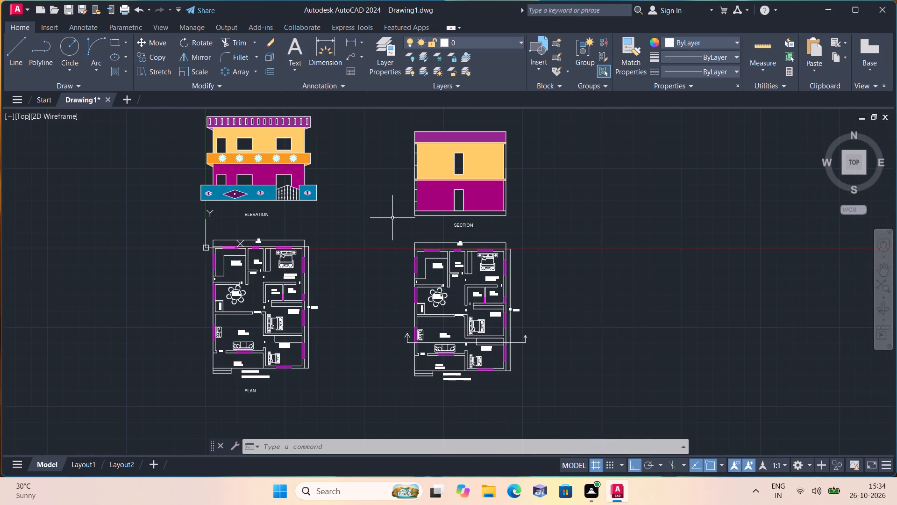
key(h)
key(space)
click(324, 54)
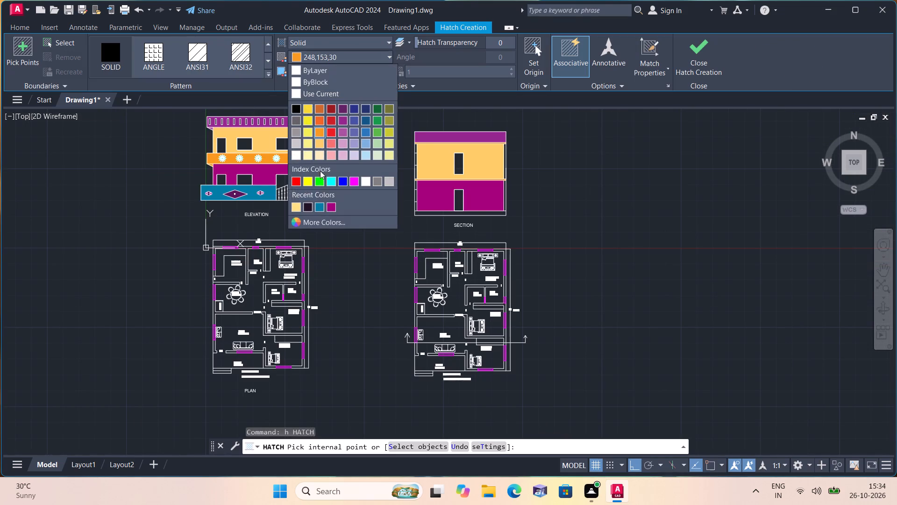
click(332, 209)
scroll(424, 219, up, 3)
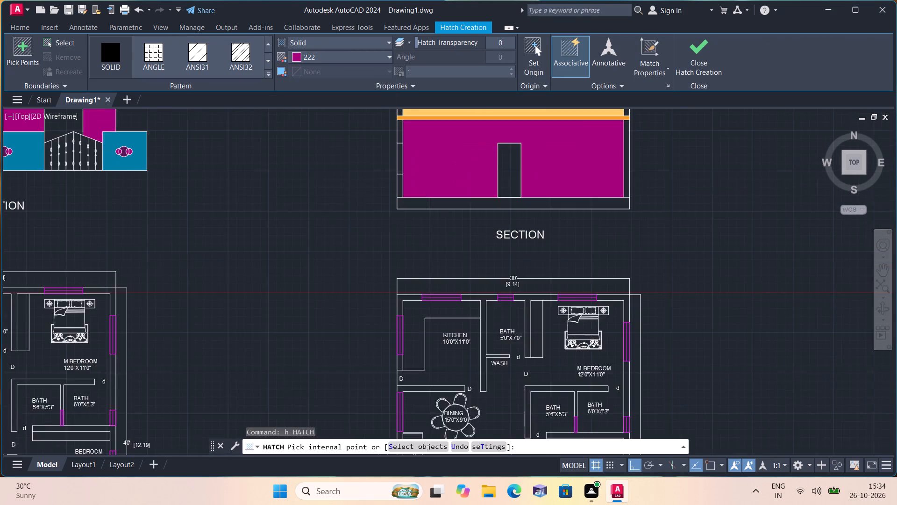
click(428, 197)
scroll(411, 239, down, 2)
middle_drag(345, 250, 348, 280)
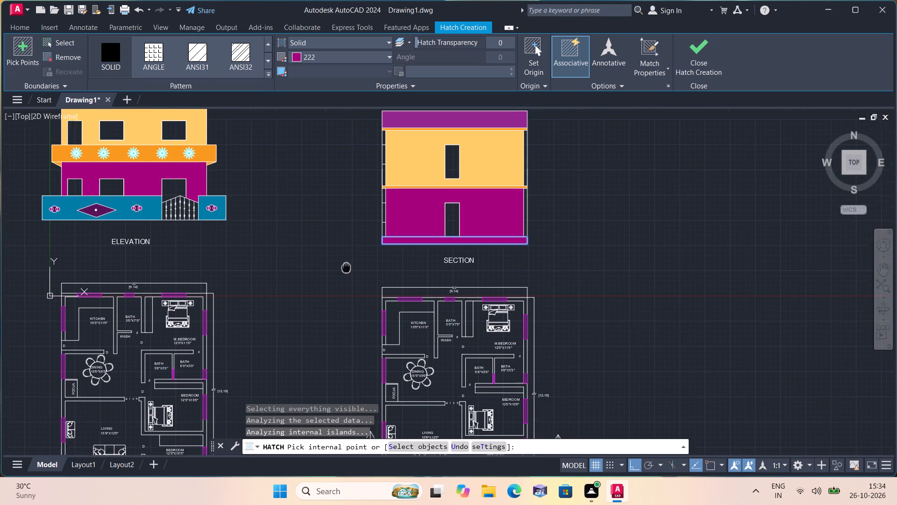
middle_drag(348, 280, 362, 336)
key(Escape)
Hatch the six door and window openings on both storeys of the elevation with solid index colour 13.
key(h)
key(space)
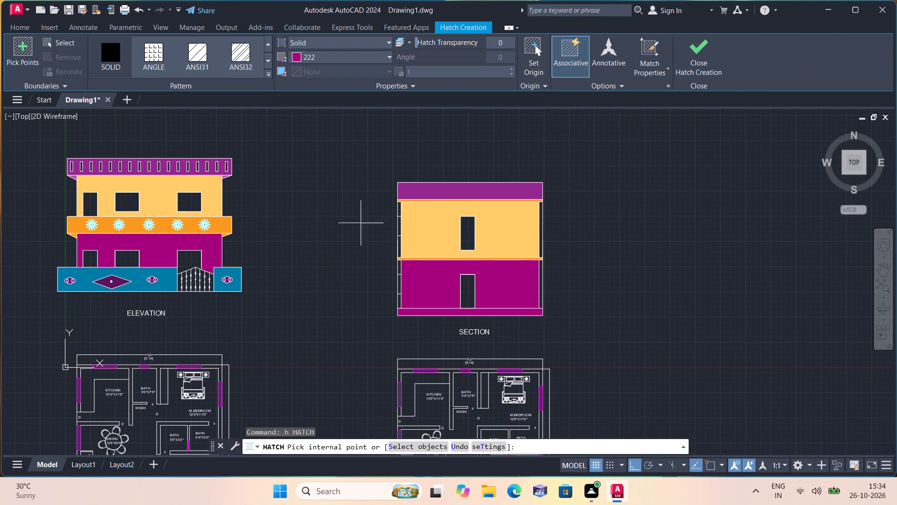
click(319, 53)
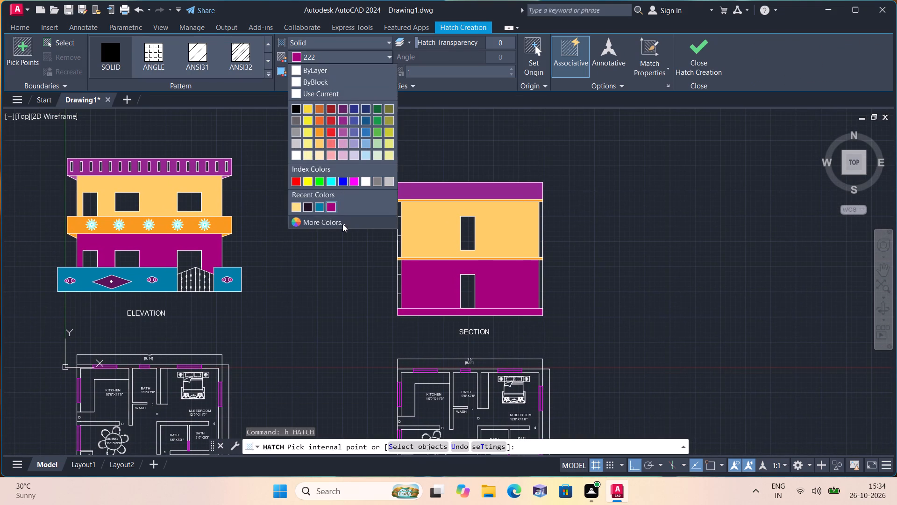
click(342, 222)
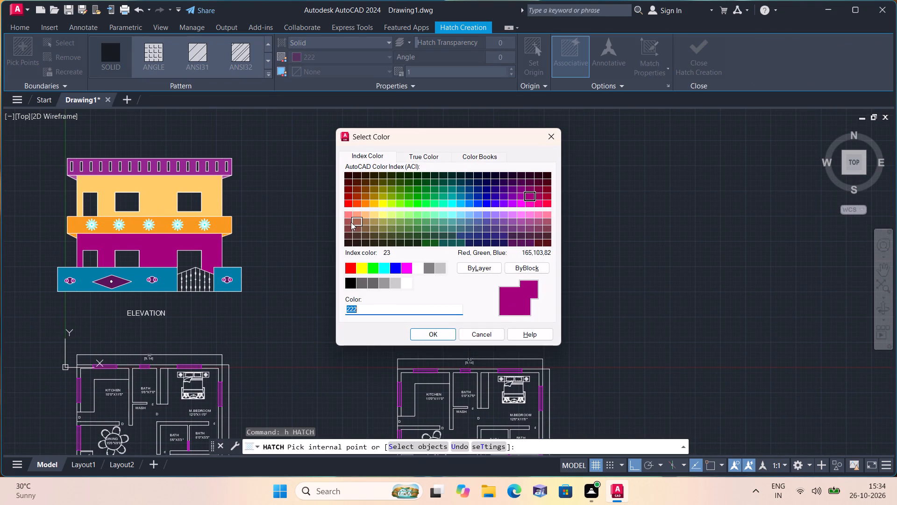
click(350, 222)
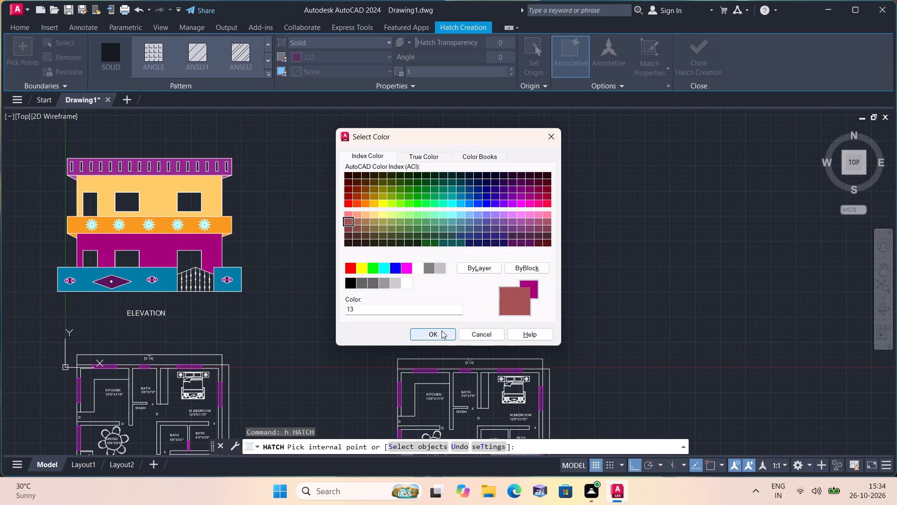
click(441, 331)
scroll(100, 195, up, 1)
click(88, 204)
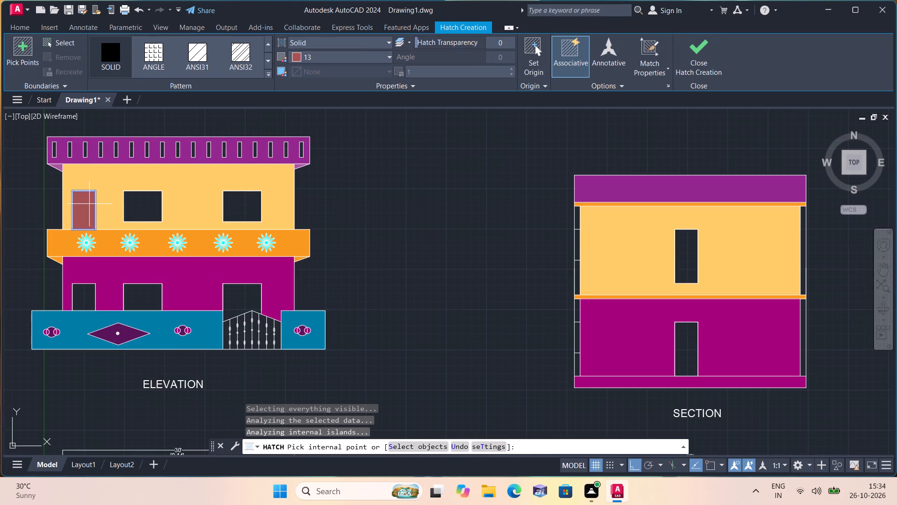
click(140, 205)
click(248, 206)
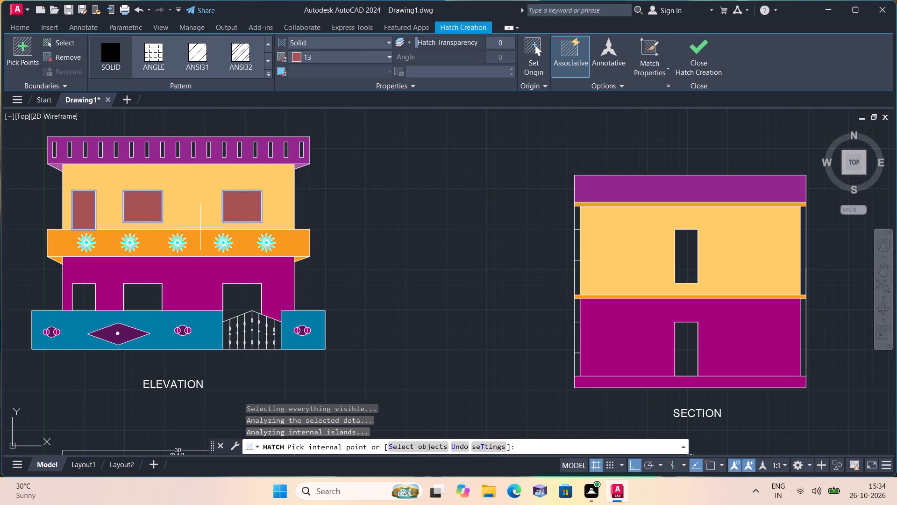
click(89, 295)
click(149, 294)
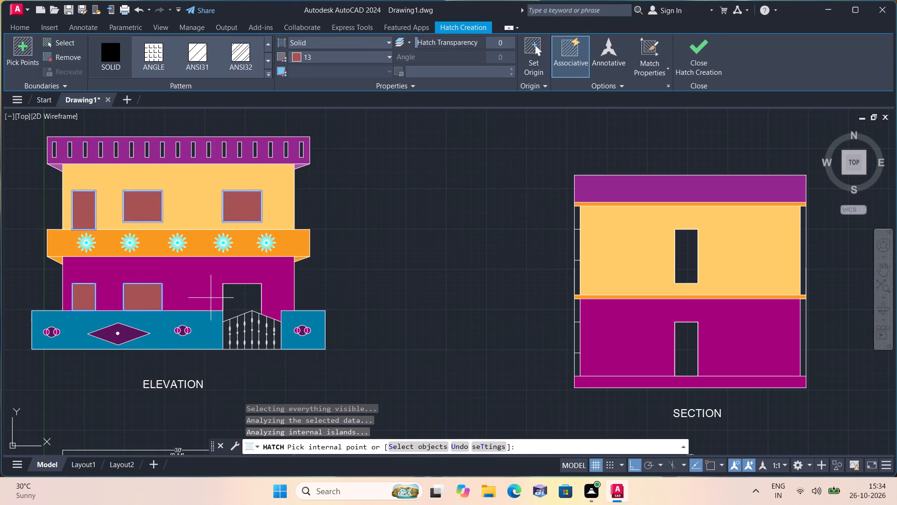
click(235, 298)
Hatch the section's two door openings and the window openings in its left wall on both storeys with solid colour 13.
middle_drag(456, 339, 355, 317)
scroll(355, 317, down, 1)
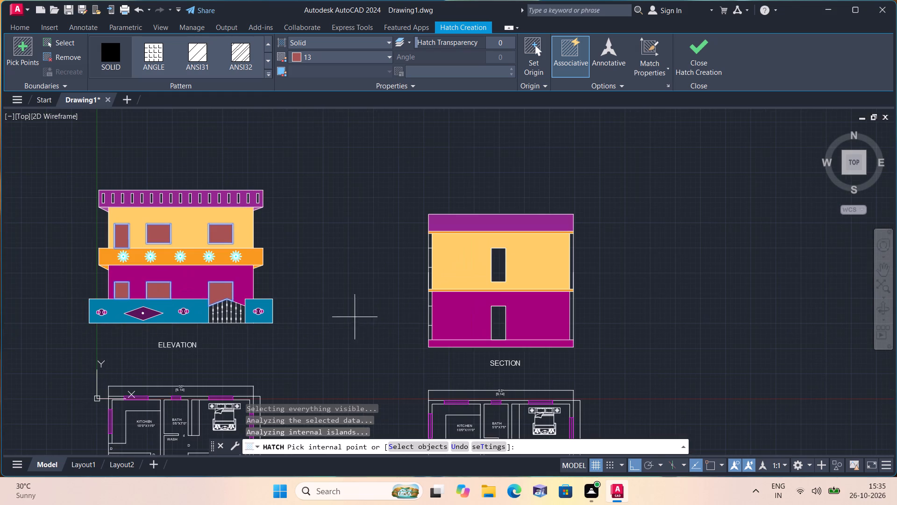
click(503, 264)
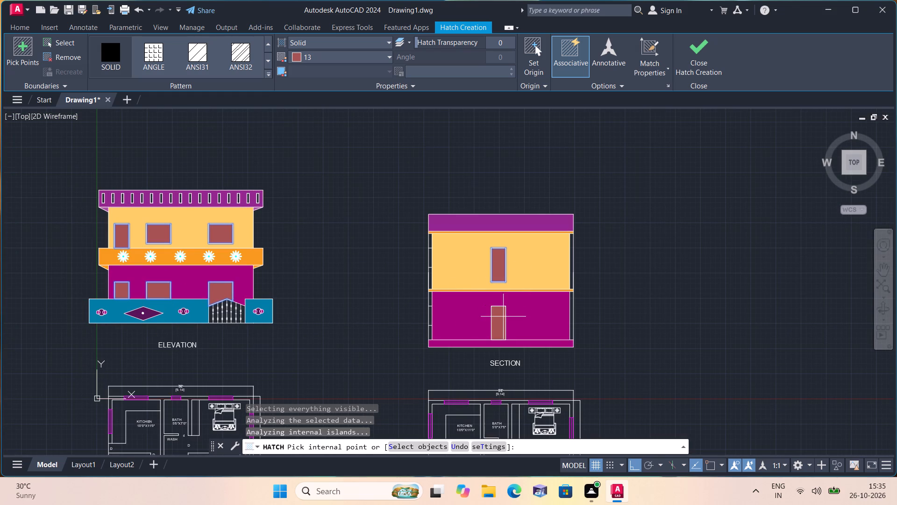
click(503, 317)
scroll(434, 243, up, 2)
scroll(425, 289, up, 1)
click(419, 278)
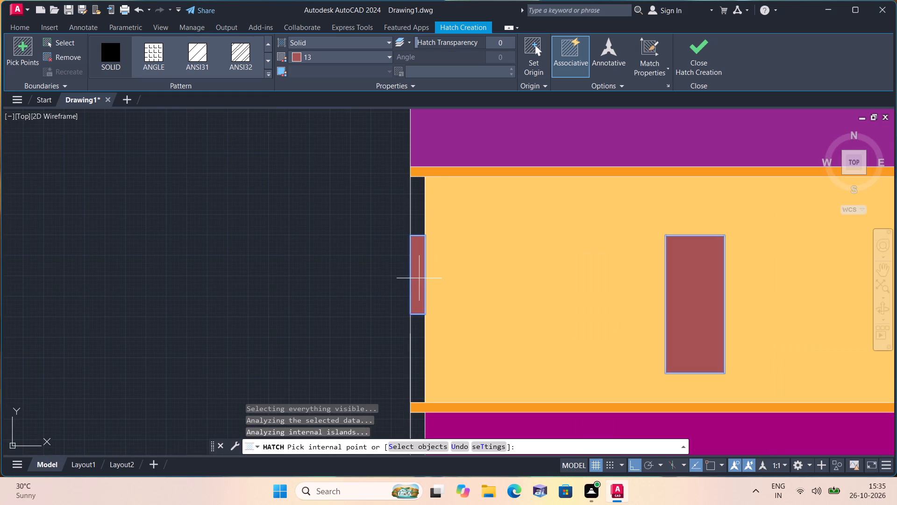
scroll(419, 289, down, 2)
scroll(400, 340, up, 2)
click(424, 355)
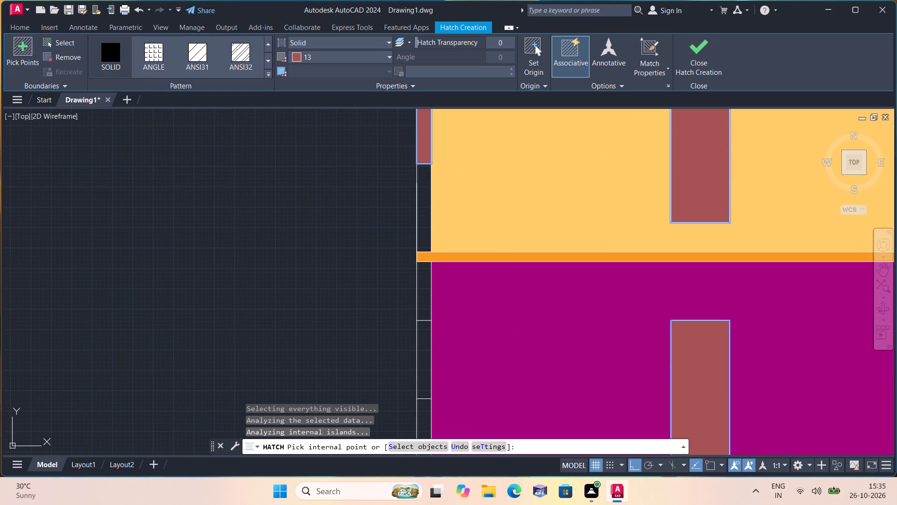
scroll(424, 355, down, 2)
key(Escape)
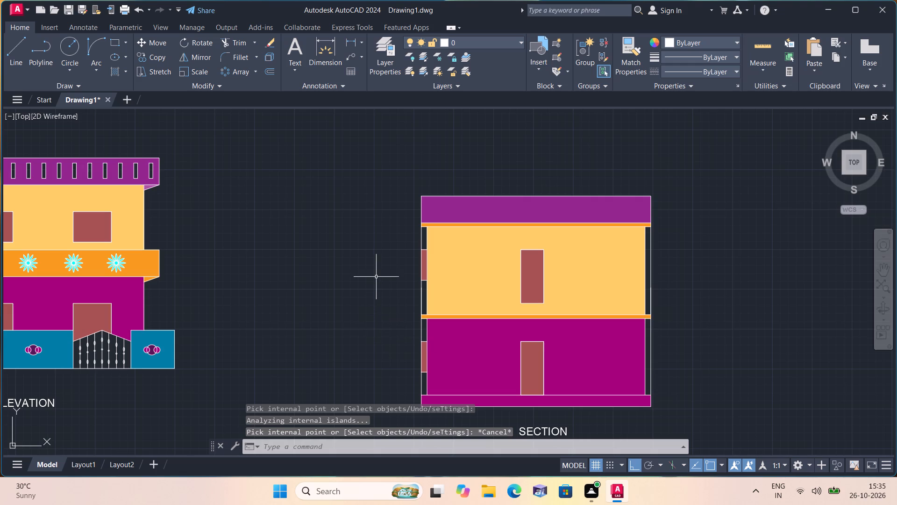
Hatch the upper storey's left wall in the section, above and below the window, with solid light orange 254,204,102.
text(h)
key(space)
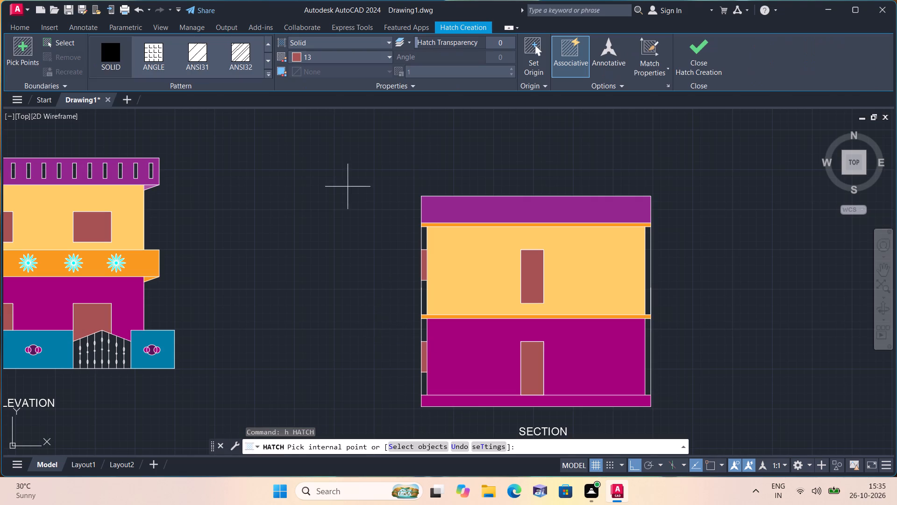
click(314, 53)
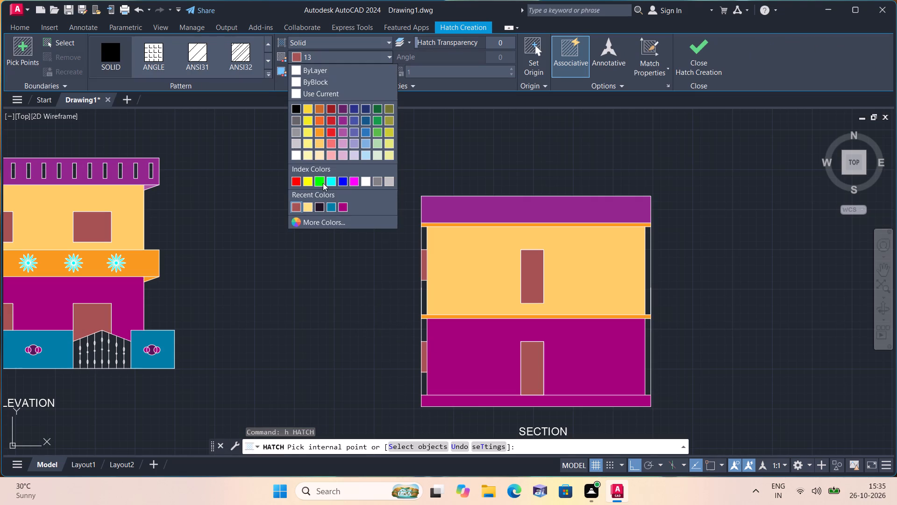
click(318, 145)
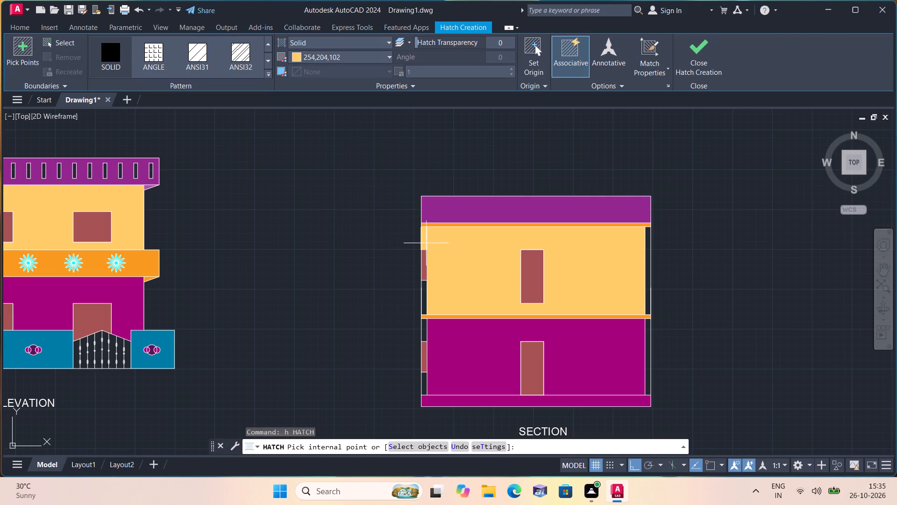
click(425, 240)
click(426, 301)
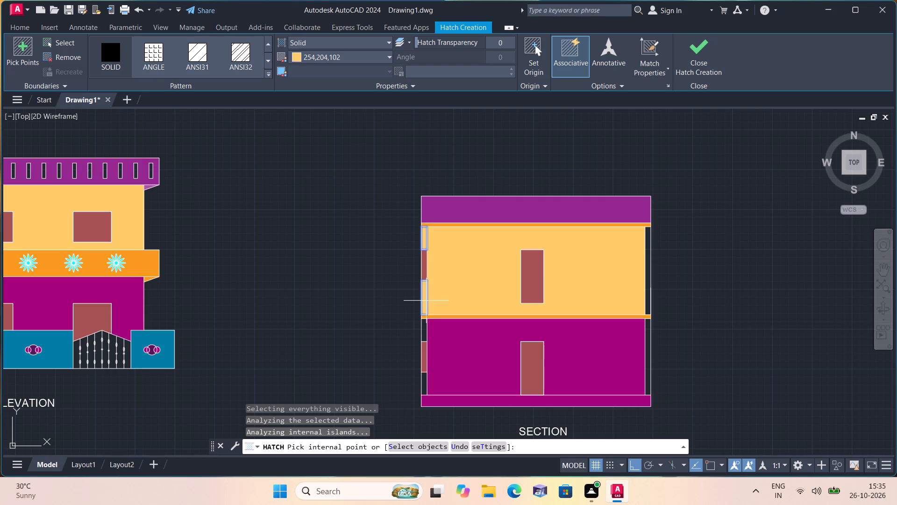
middle_drag(403, 325, 383, 295)
scroll(384, 295, down, 1)
key(Escape)
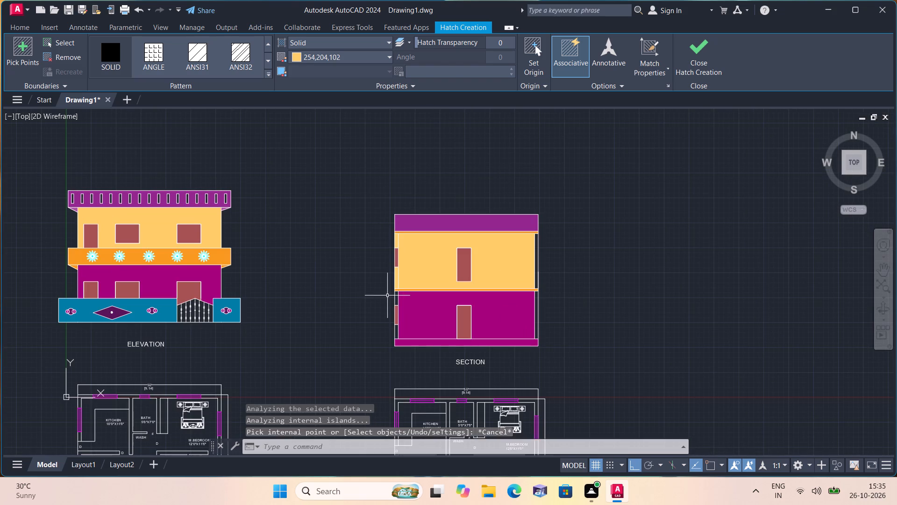
Hatch the upper storey's right wall strip in the section with solid light orange 254,204,102.
text(h)
key(space)
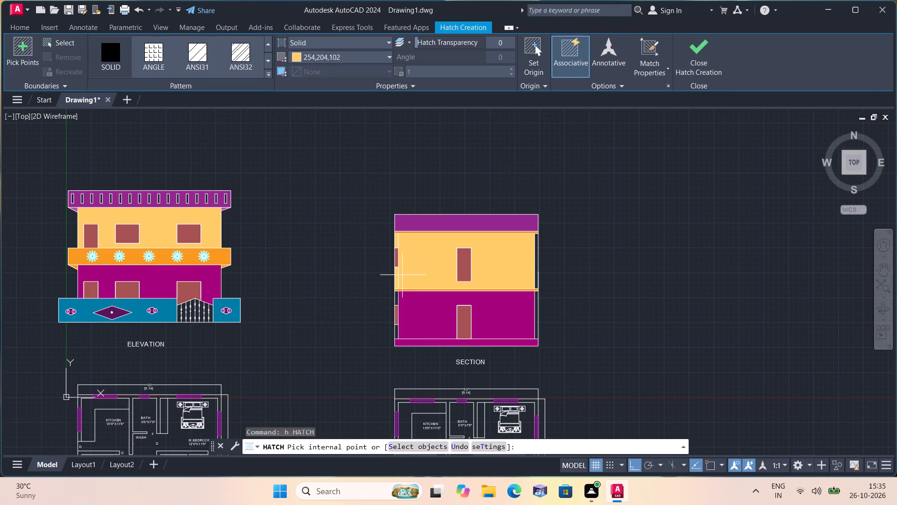
scroll(533, 245, up, 2)
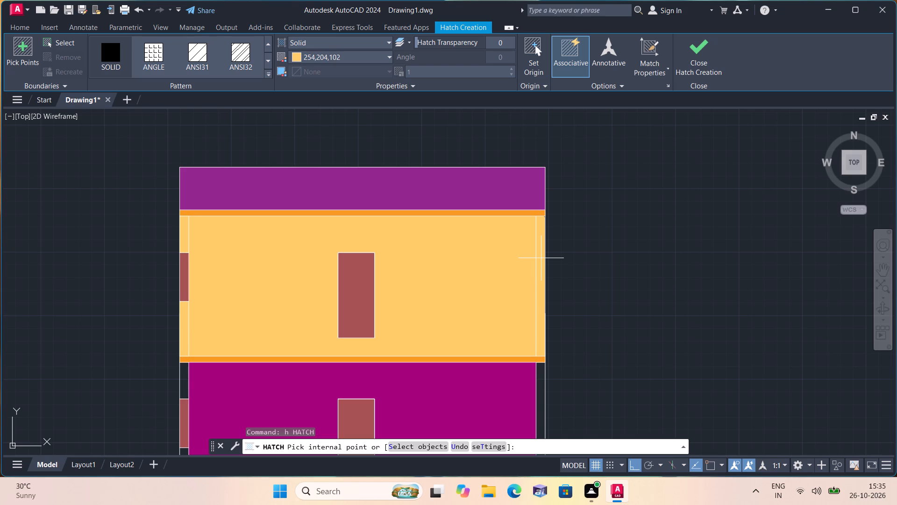
click(541, 258)
key(space)
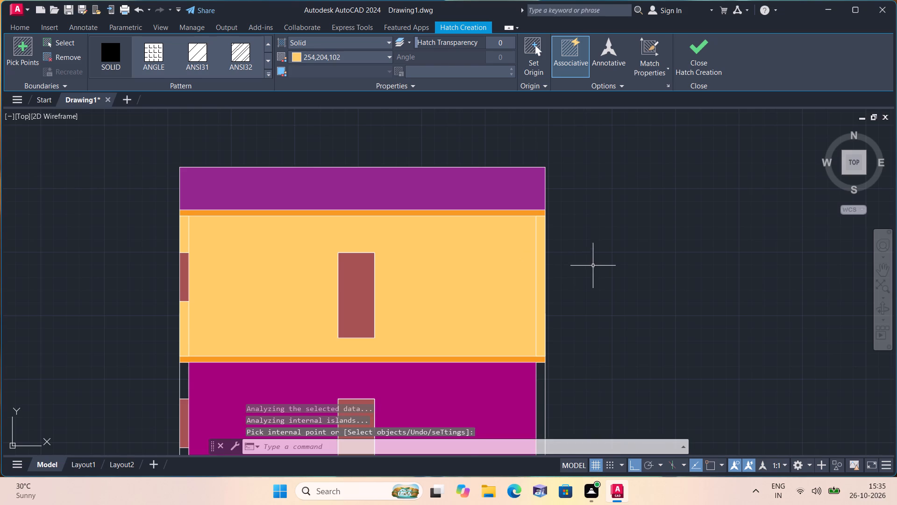
scroll(599, 284, down, 1)
key(Escape)
scroll(600, 285, down, 2)
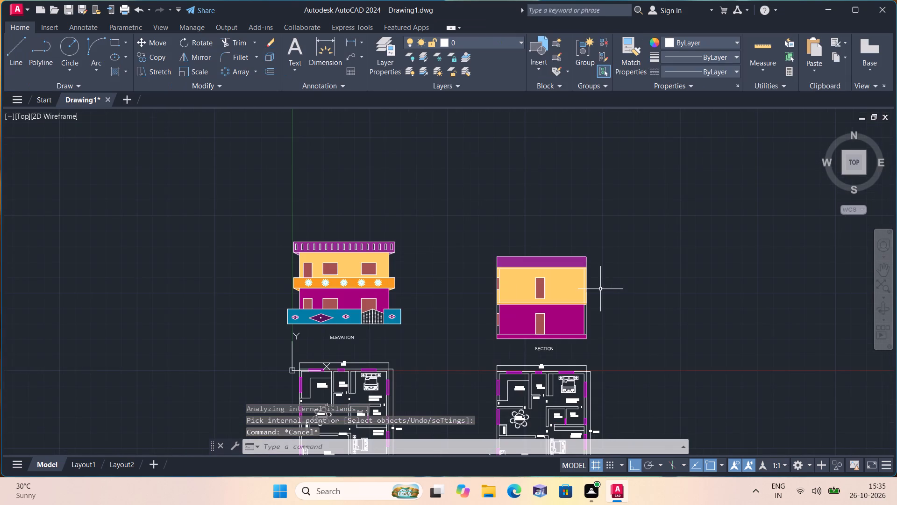
scroll(598, 297, up, 1)
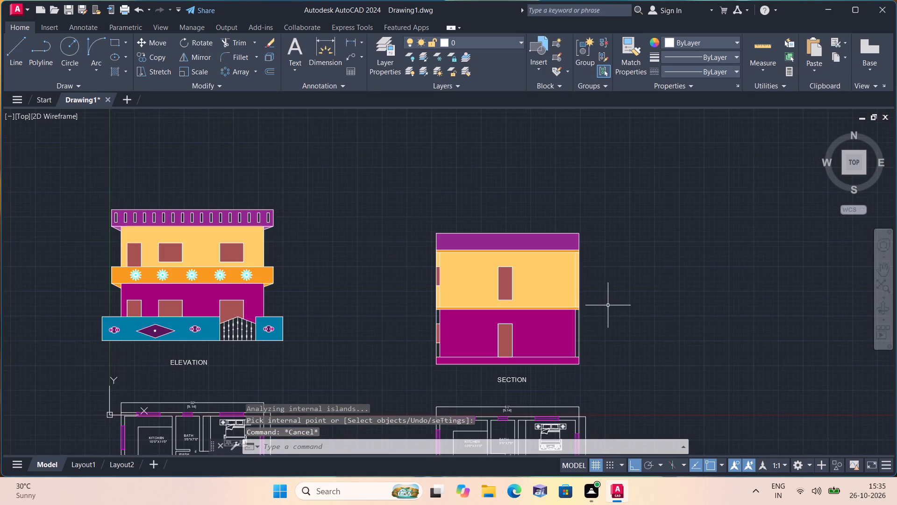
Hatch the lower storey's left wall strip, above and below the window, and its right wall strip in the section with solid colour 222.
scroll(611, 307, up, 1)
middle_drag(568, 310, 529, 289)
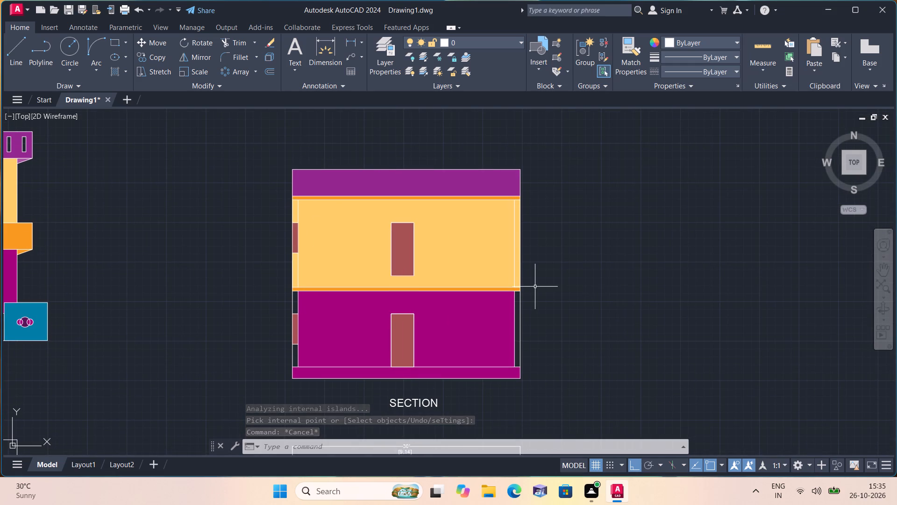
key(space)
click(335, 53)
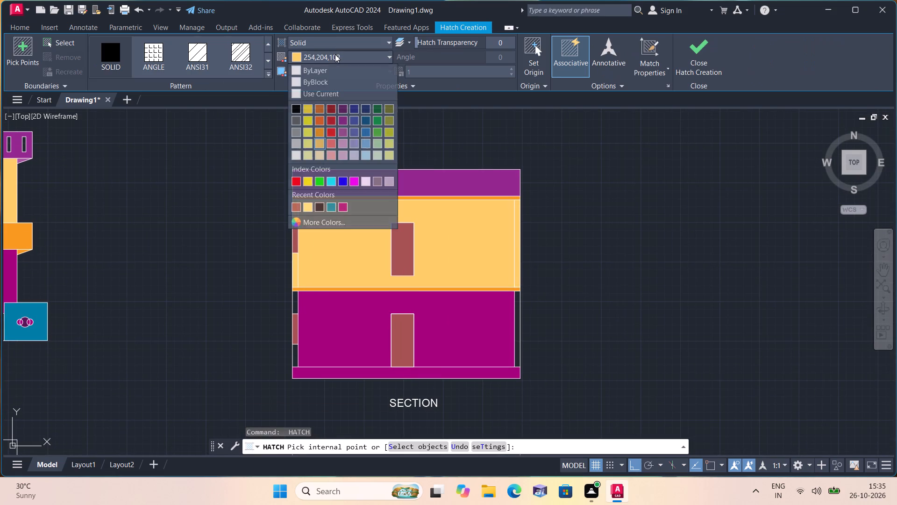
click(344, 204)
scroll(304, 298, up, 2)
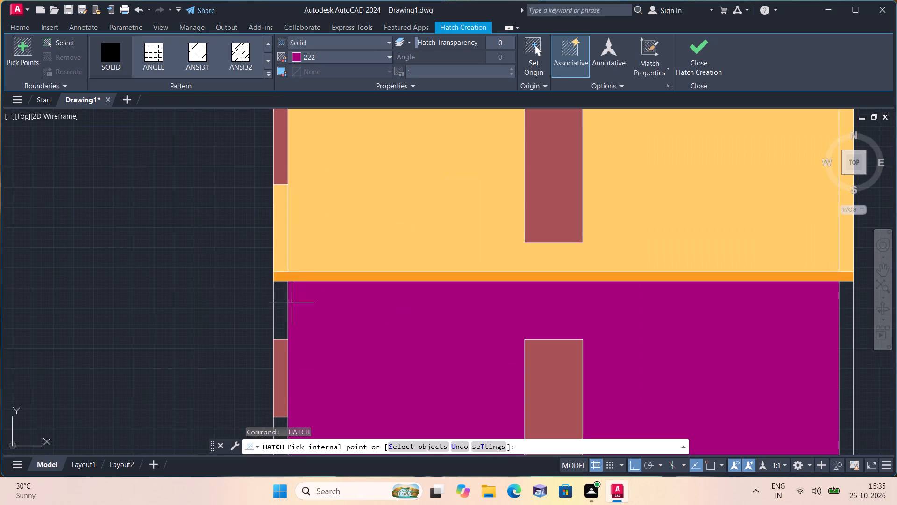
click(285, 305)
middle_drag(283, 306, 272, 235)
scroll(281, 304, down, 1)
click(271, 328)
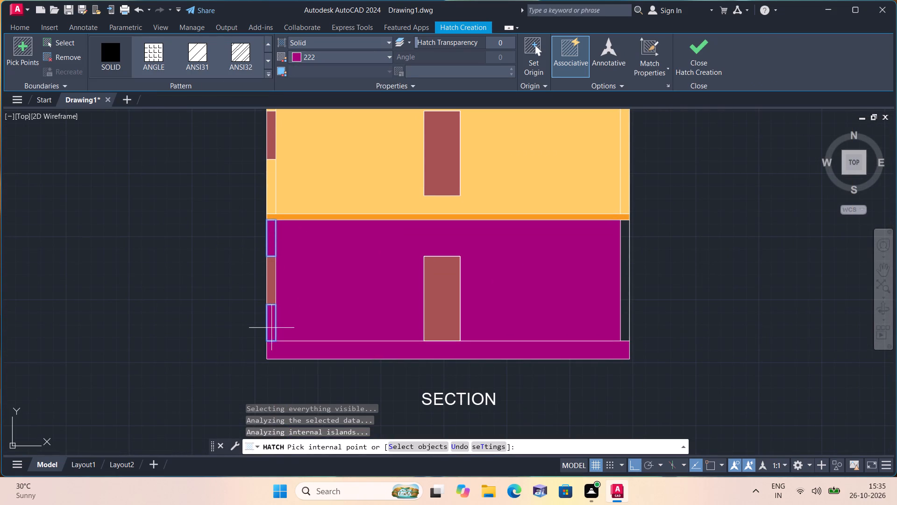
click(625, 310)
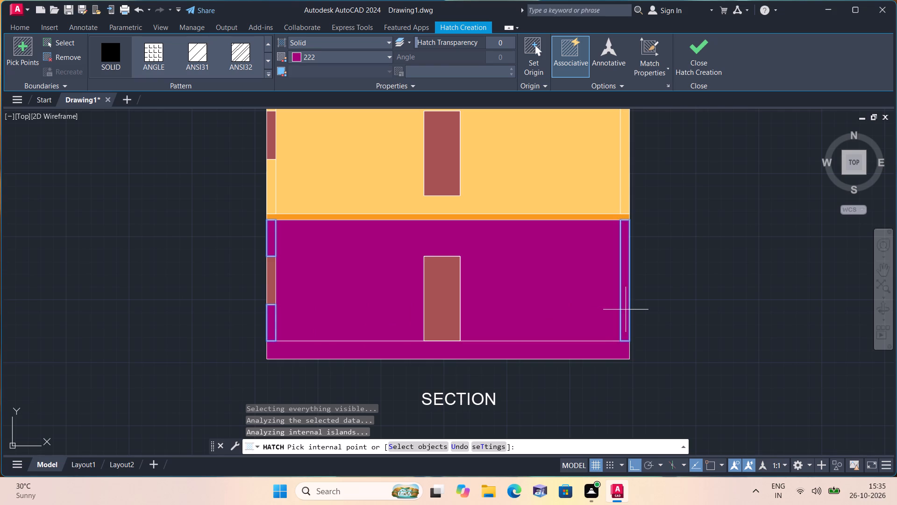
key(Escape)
Delete the solid hatches from the section's left and right wall strips on both storeys.
scroll(586, 296, down, 2)
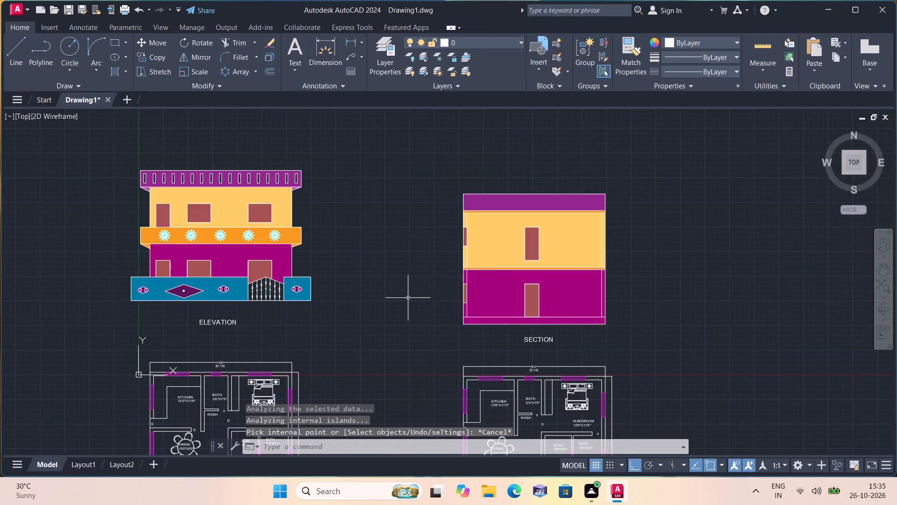
scroll(451, 294, up, 3)
click(496, 238)
middle_drag(494, 238, 484, 240)
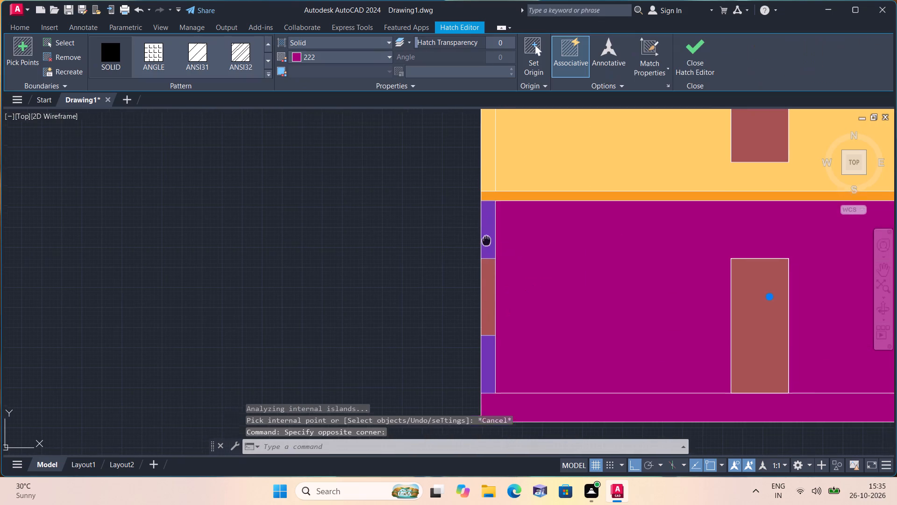
middle_drag(484, 240, 345, 251)
scroll(372, 257, down, 1)
key(Delete)
scroll(600, 298, down, 1)
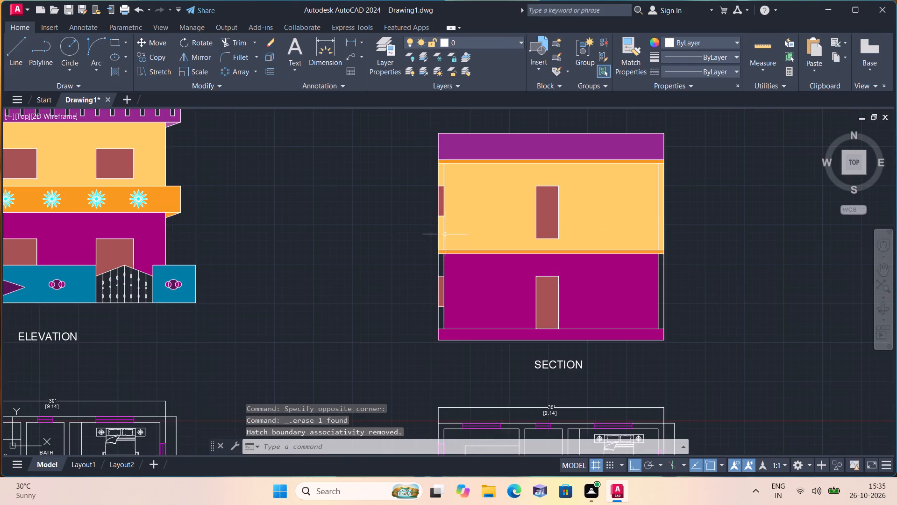
scroll(429, 216, up, 1)
click(448, 238)
middle_drag(465, 247, 372, 288)
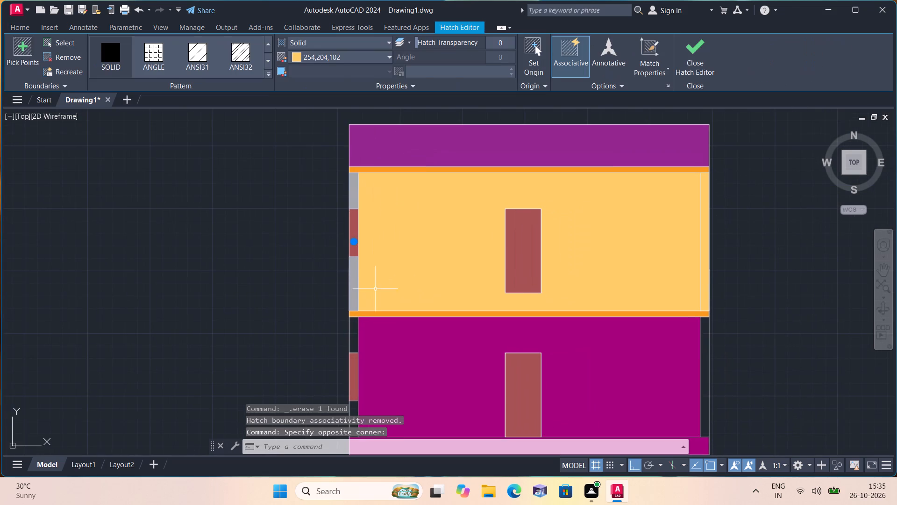
key(Delete)
click(706, 255)
key(Delete)
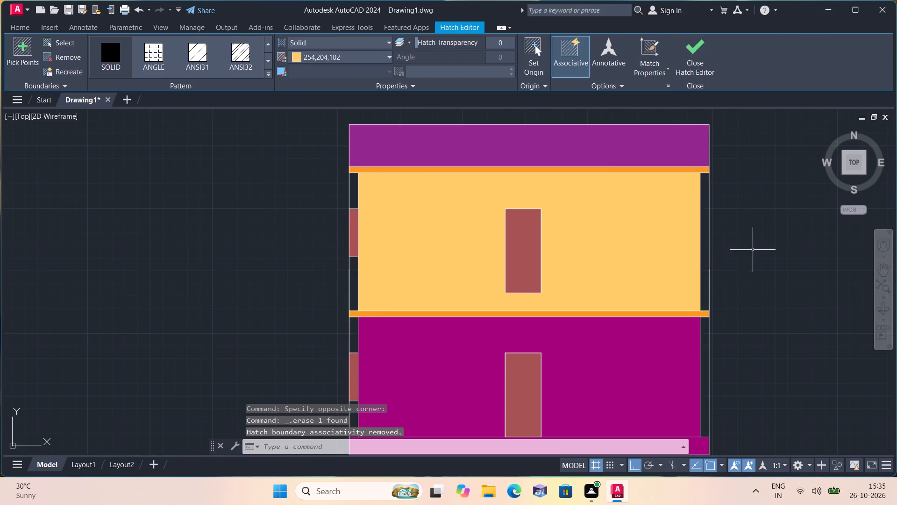
Start a new hatch for the section's cut walls, using the Pattern type with the ANSI31 pattern.
scroll(747, 240, down, 1)
middle_drag(737, 233, 628, 250)
text(h)
key(space)
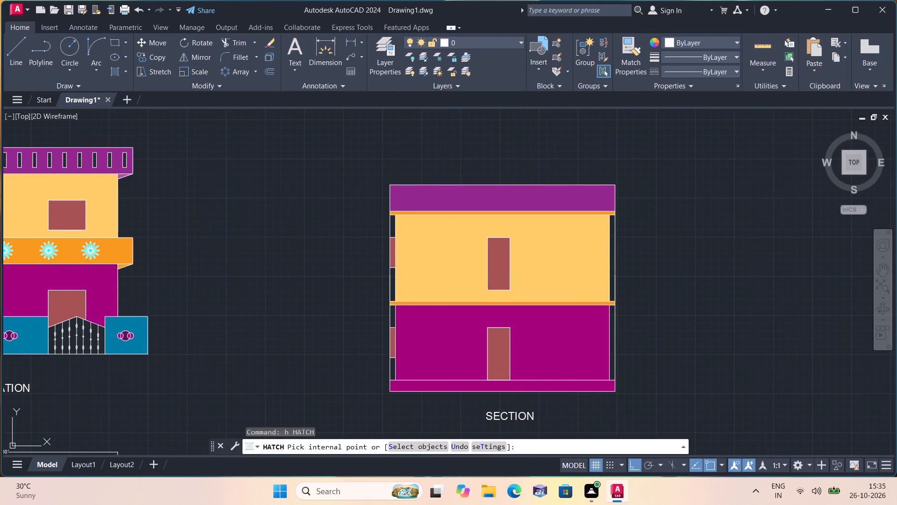
click(304, 54)
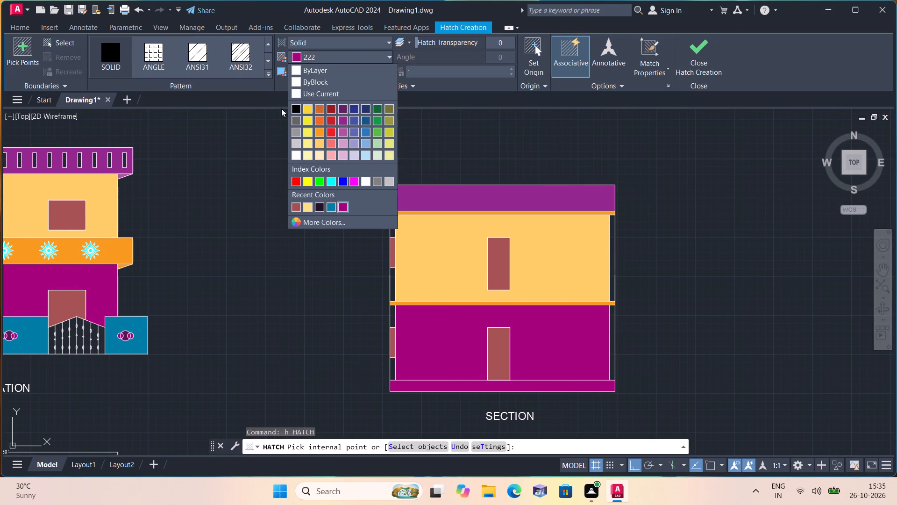
click(250, 126)
click(311, 42)
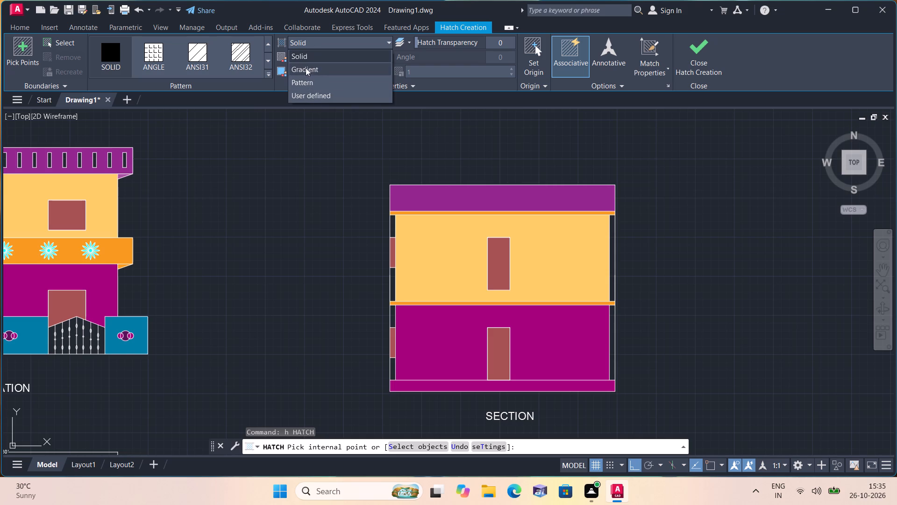
click(306, 79)
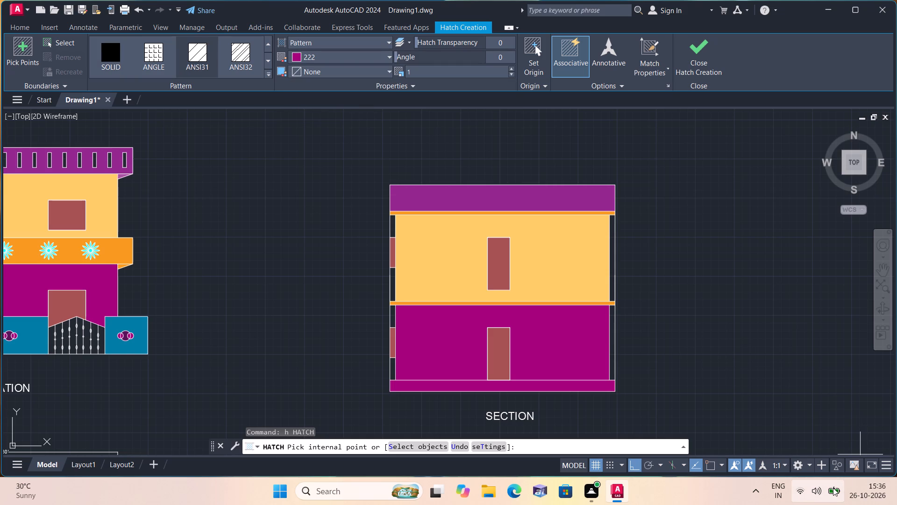
drag(738, 440, 412, 332)
scroll(403, 332, down, 1)
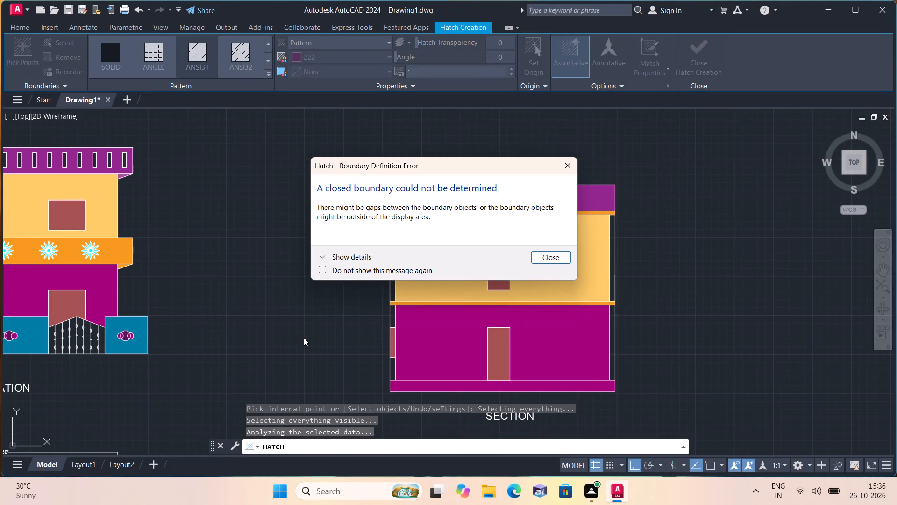
click(573, 163)
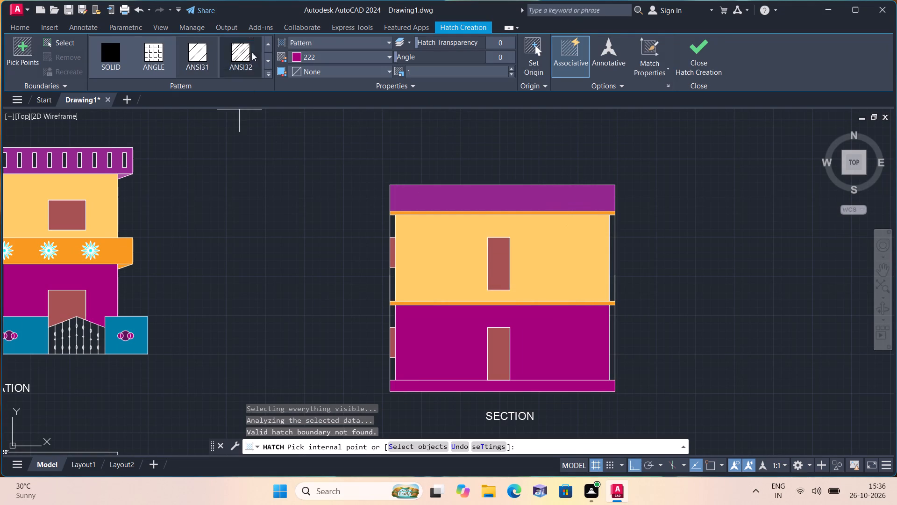
click(327, 41)
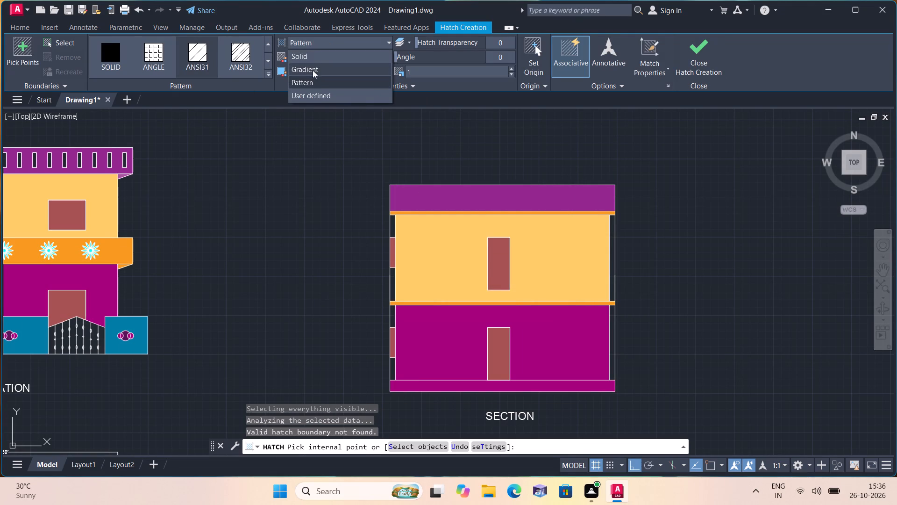
click(311, 79)
click(192, 49)
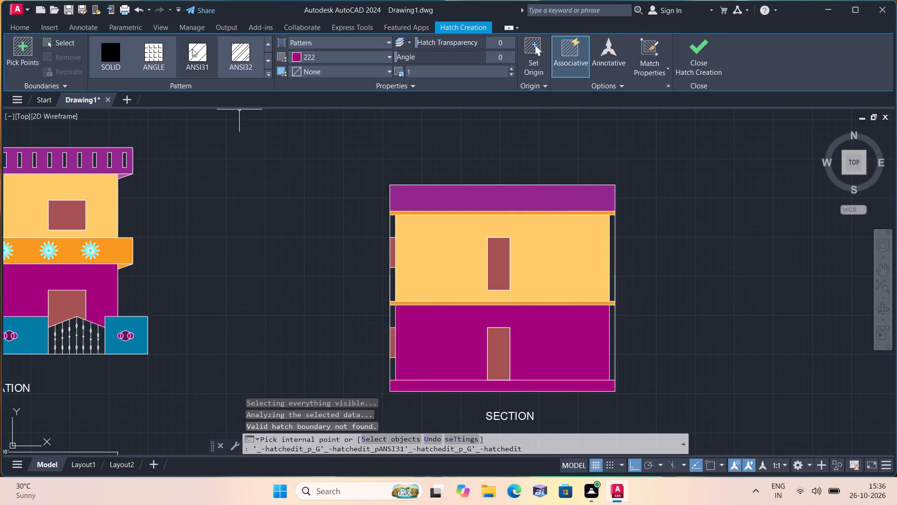
Set the hatch colour to index colour 12.
click(338, 57)
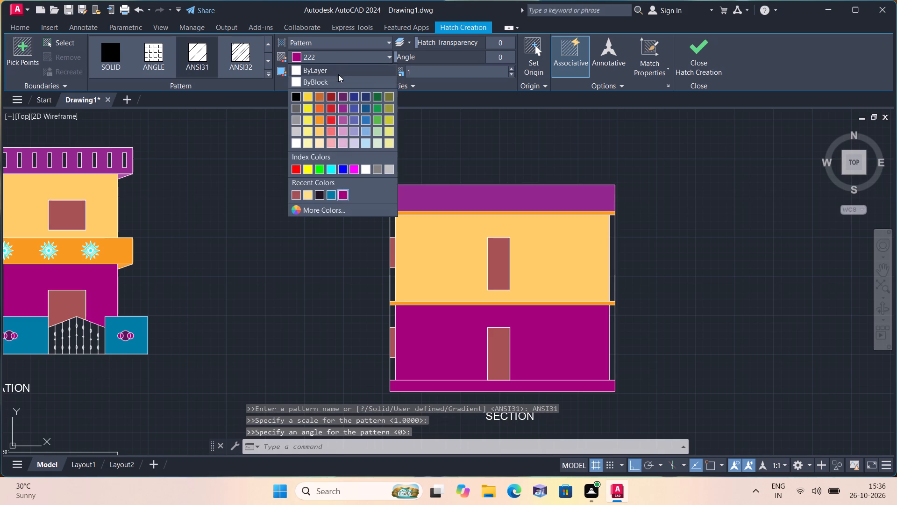
click(330, 131)
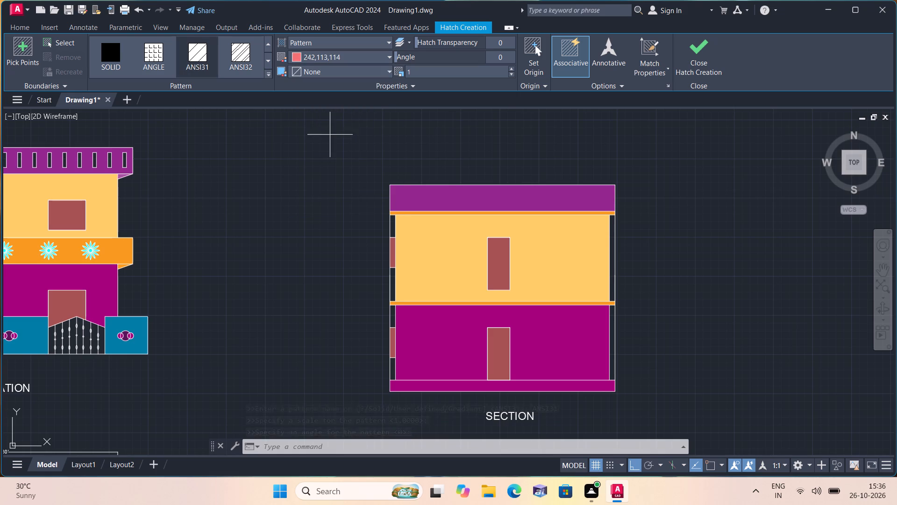
scroll(392, 232, up, 2)
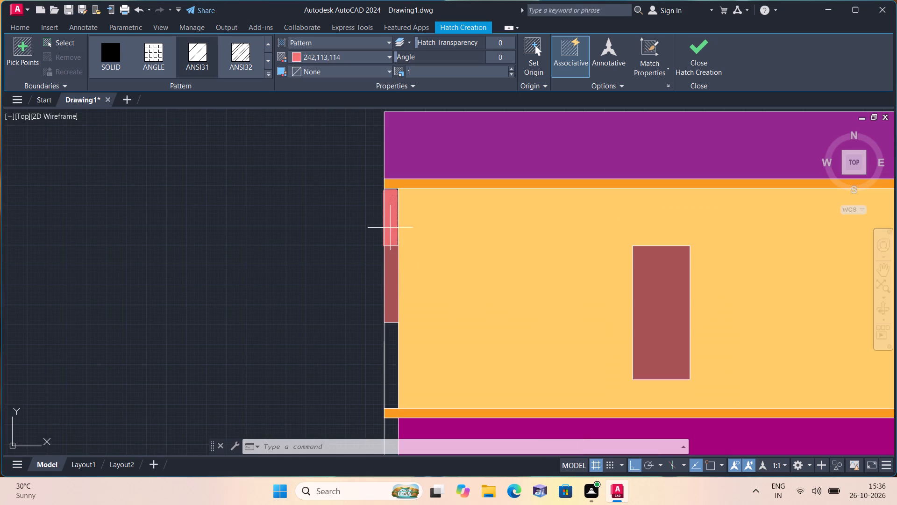
click(311, 56)
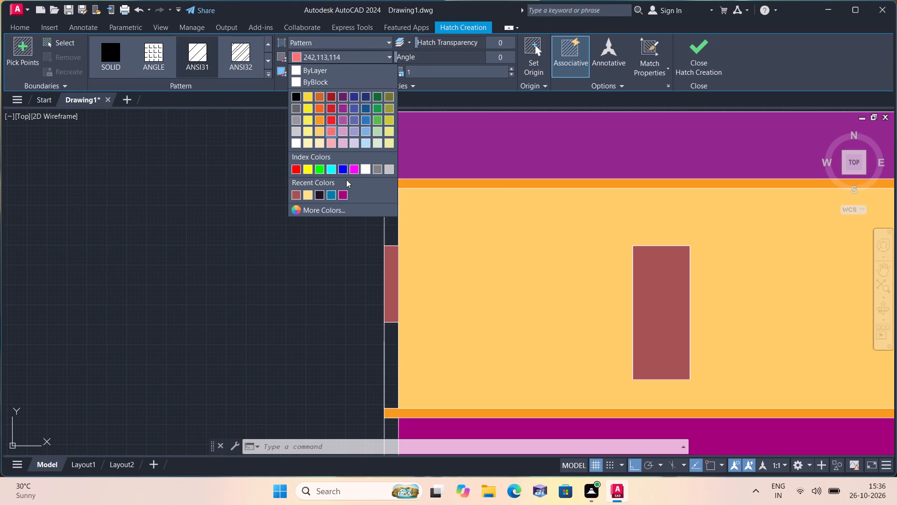
click(342, 210)
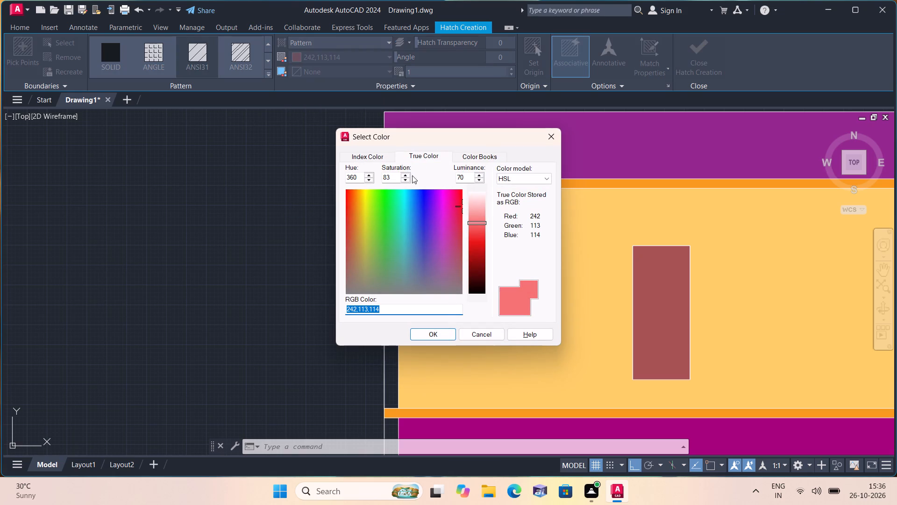
click(358, 156)
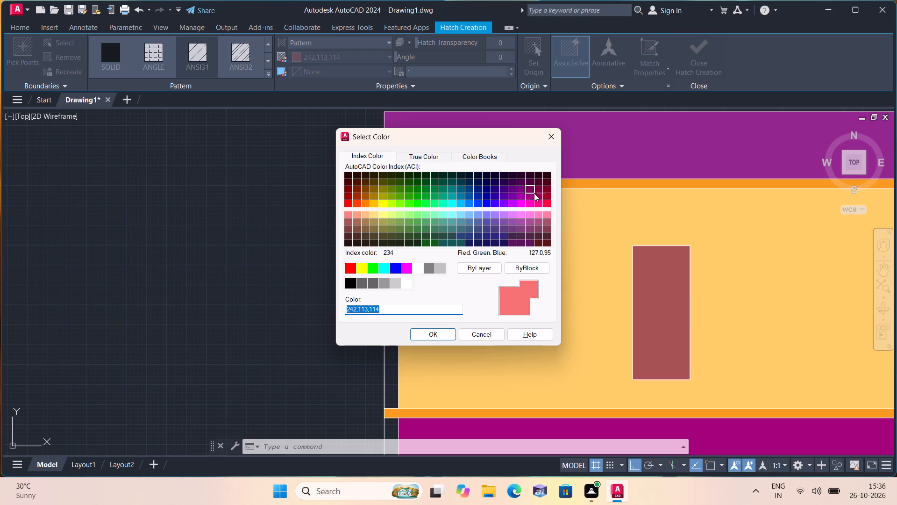
scroll(534, 193, up, 2)
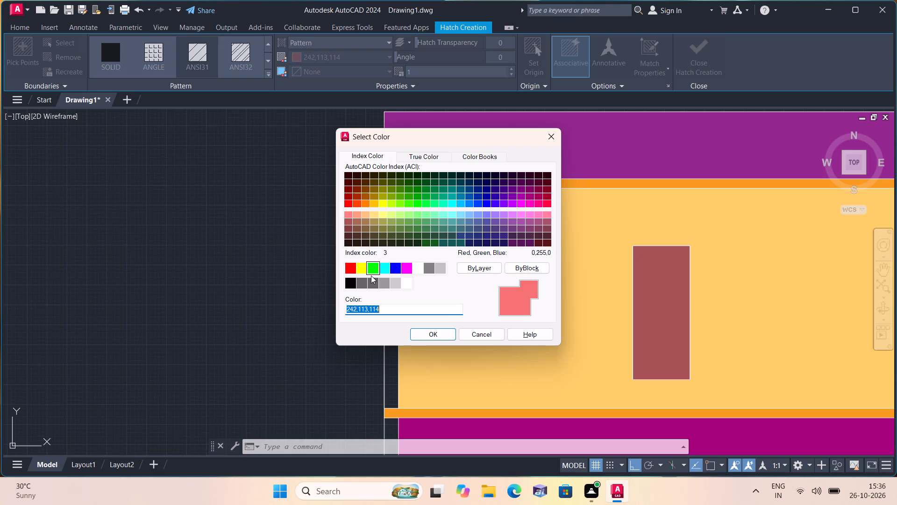
click(358, 204)
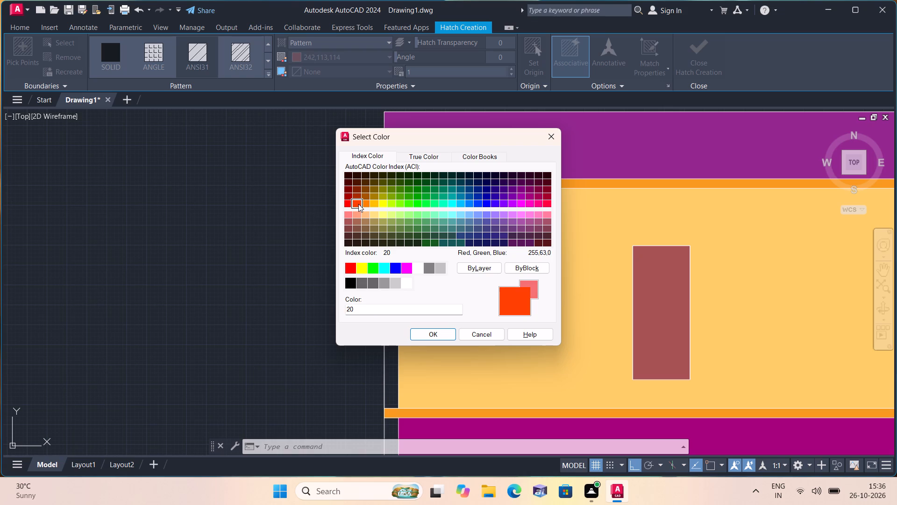
click(363, 204)
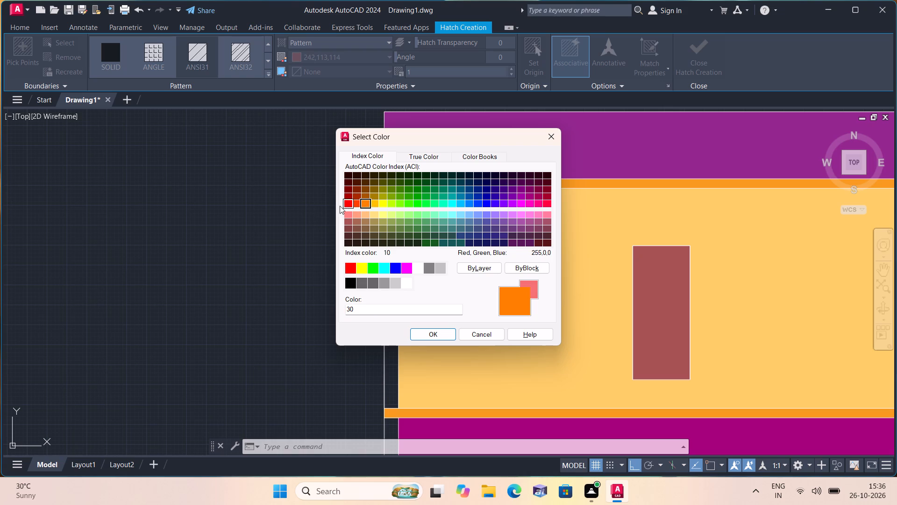
click(349, 201)
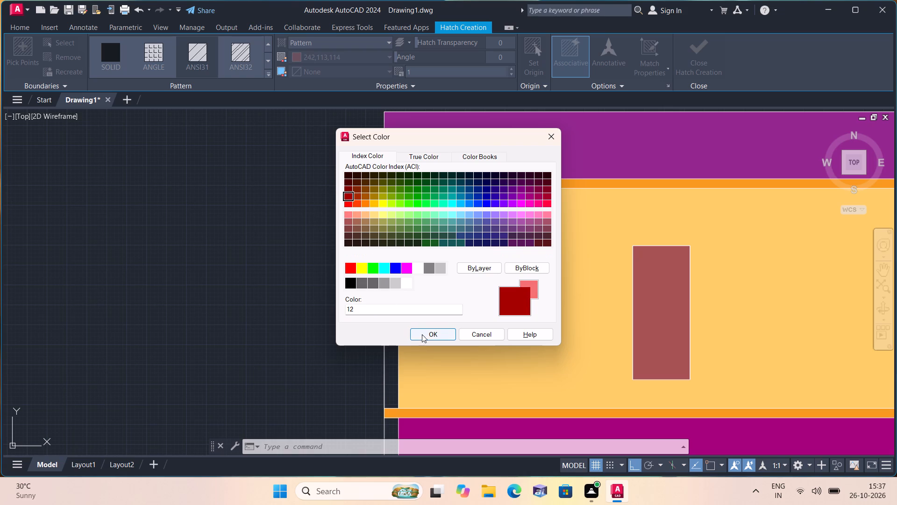
click(430, 331)
Hatch the section's upper-storey left wall strip above the window and set the hatch scale to 20.
click(392, 220)
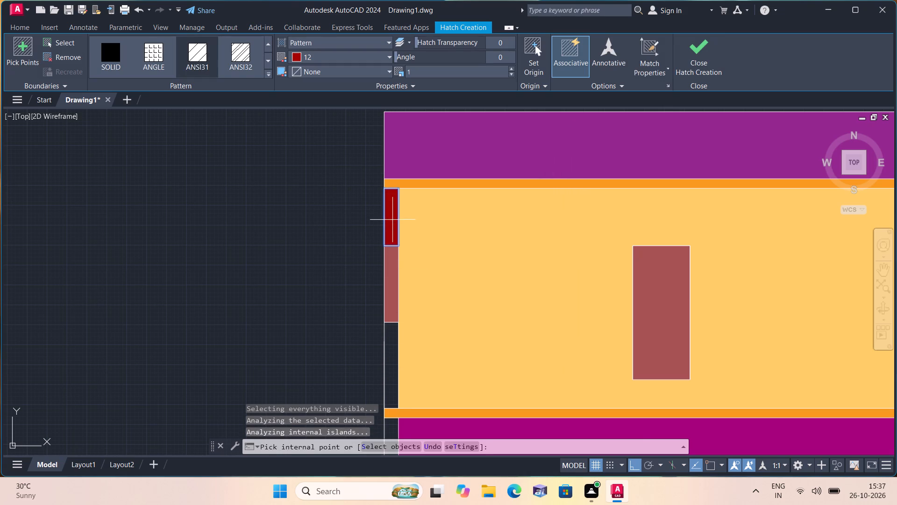
middle_drag(392, 220, 314, 151)
scroll(314, 151, up, 2)
middle_drag(314, 166, 320, 219)
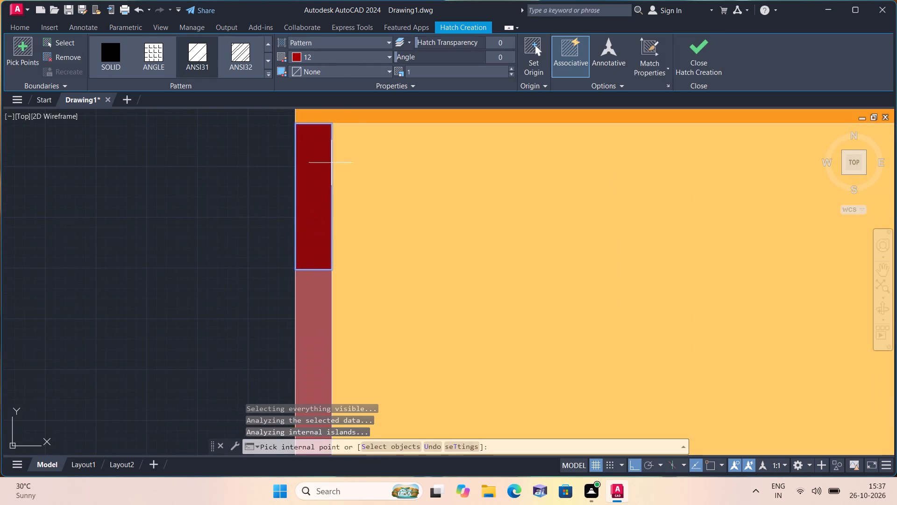
click(416, 71)
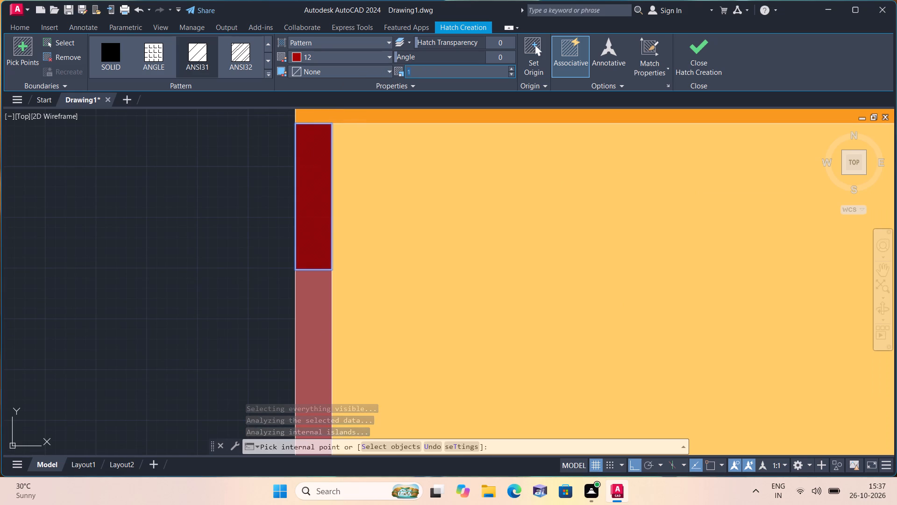
key(BackSpace)
text(20)
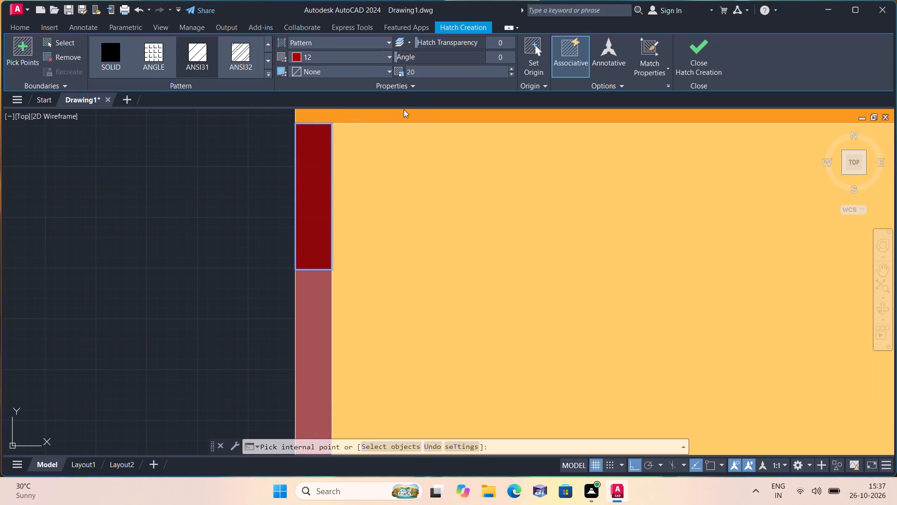
click(319, 180)
Add the ANSI31 hatch to the left wall strip below the upper window and both above and below the lower window.
scroll(319, 186, down, 2)
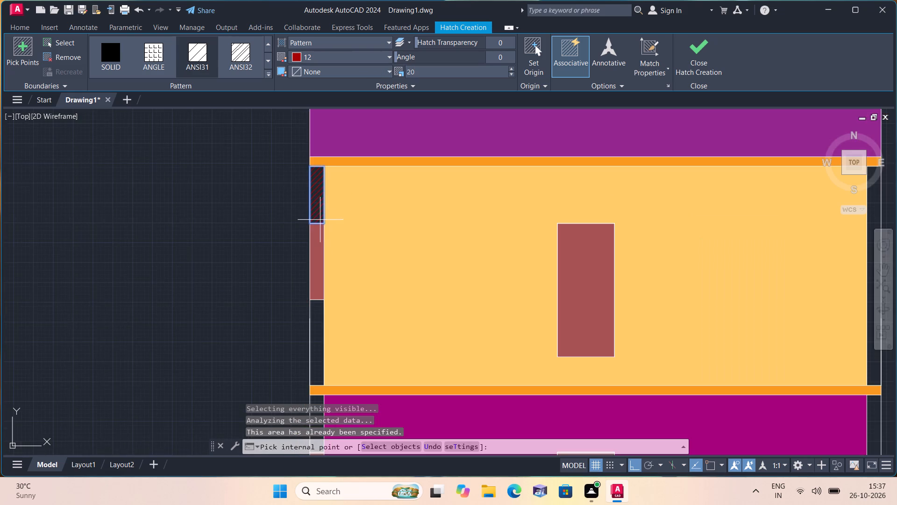
middle_drag(318, 220, 298, 144)
click(299, 250)
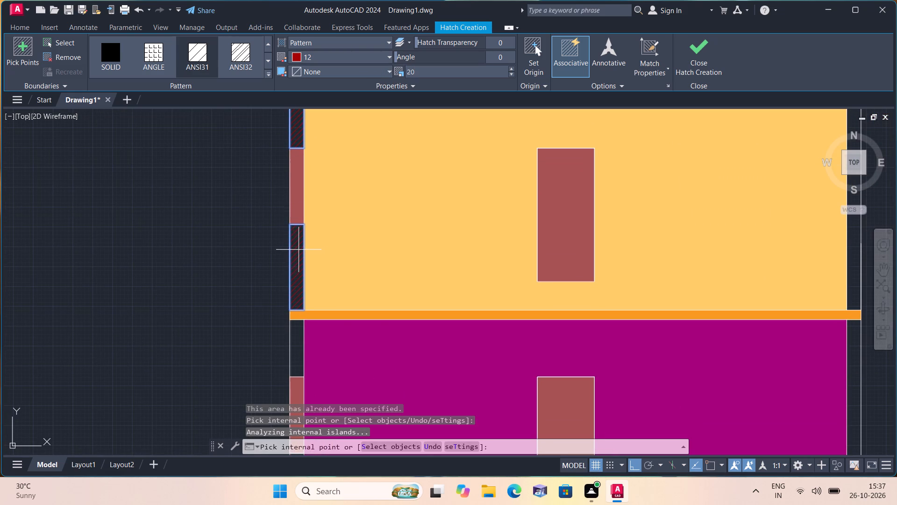
scroll(293, 245, down, 2)
scroll(282, 309, up, 2)
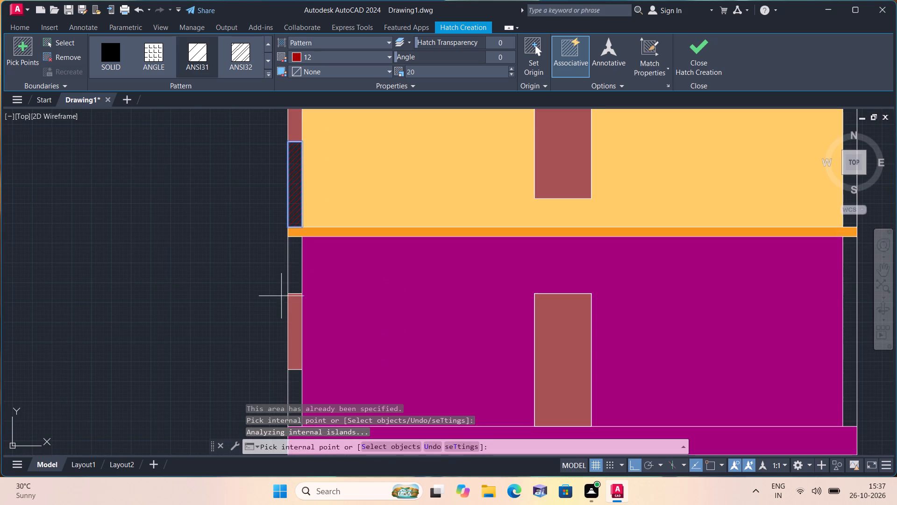
click(296, 260)
middle_drag(296, 260, 269, 194)
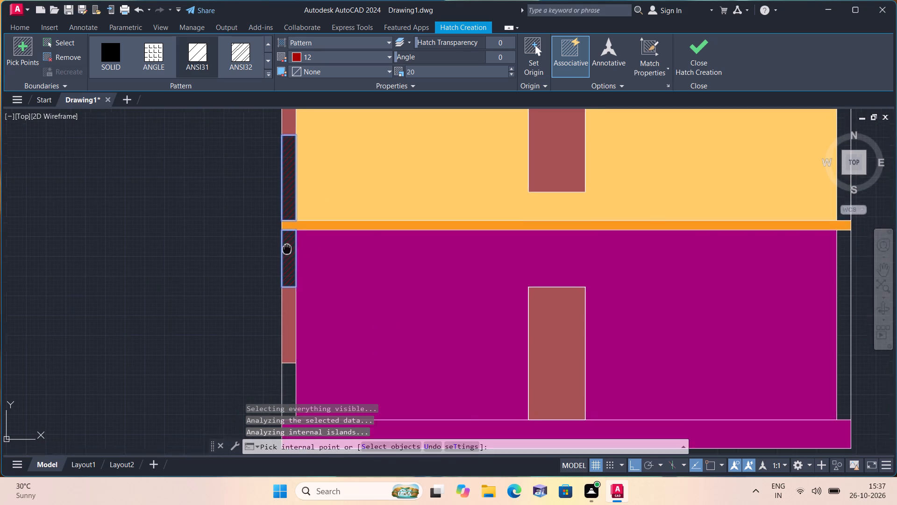
middle_drag(269, 194, 269, 191)
click(264, 325)
scroll(263, 325, down, 1)
middle_drag(260, 324, 260, 324)
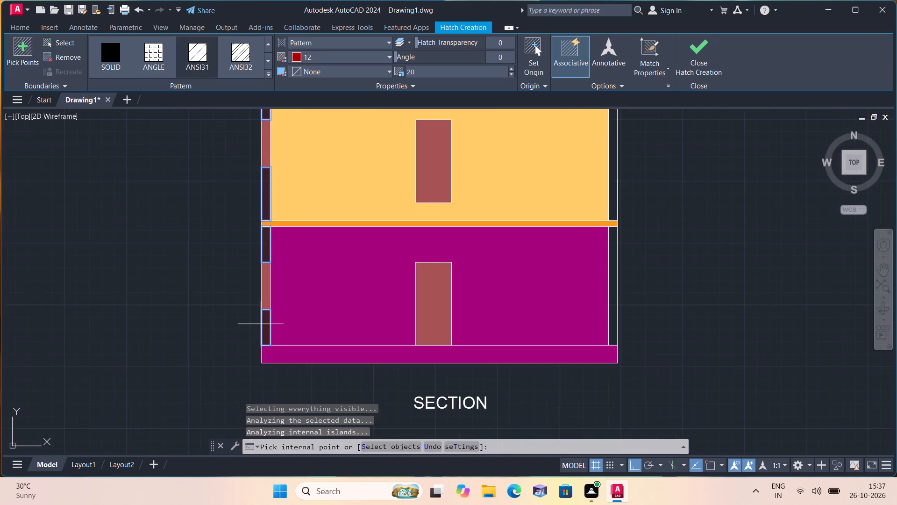
Add the ANSI31 hatch to the section's right wall strip on the lower and upper storeys, and finish the hatch.
middle_drag(260, 324, 164, 336)
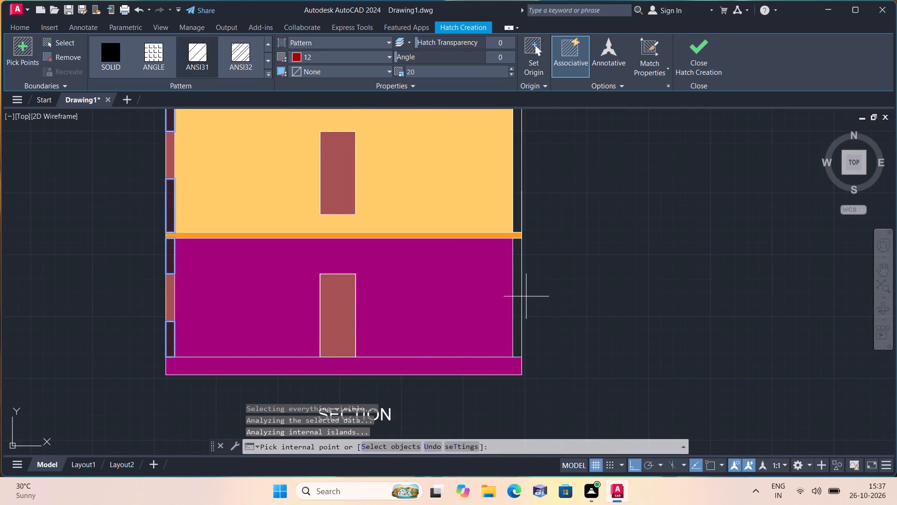
click(518, 281)
scroll(511, 290, down, 1)
middle_drag(510, 292, 468, 384)
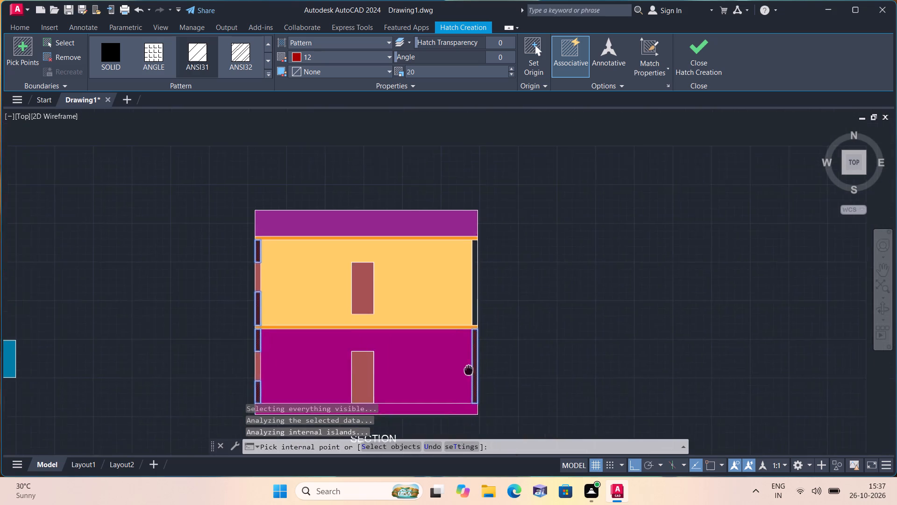
middle_drag(468, 384, 469, 384)
scroll(474, 334, up, 1)
click(474, 328)
scroll(474, 328, down, 1)
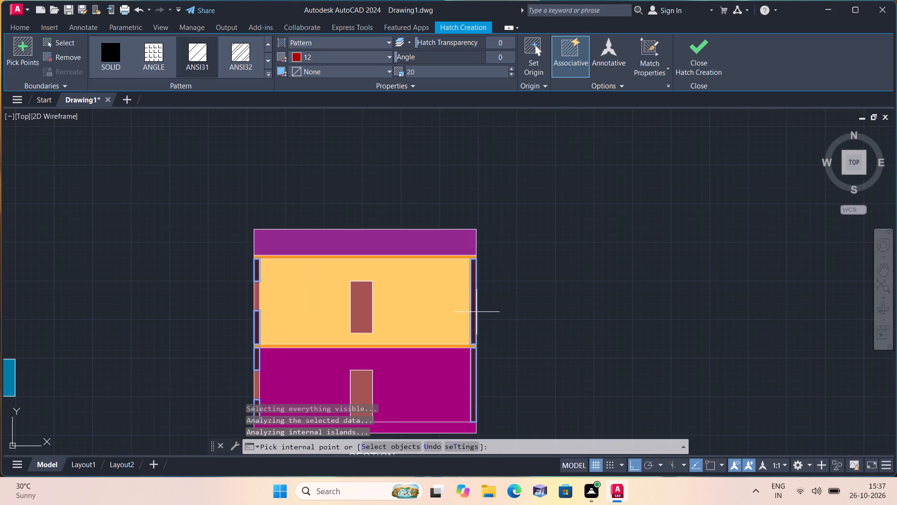
key(Escape)
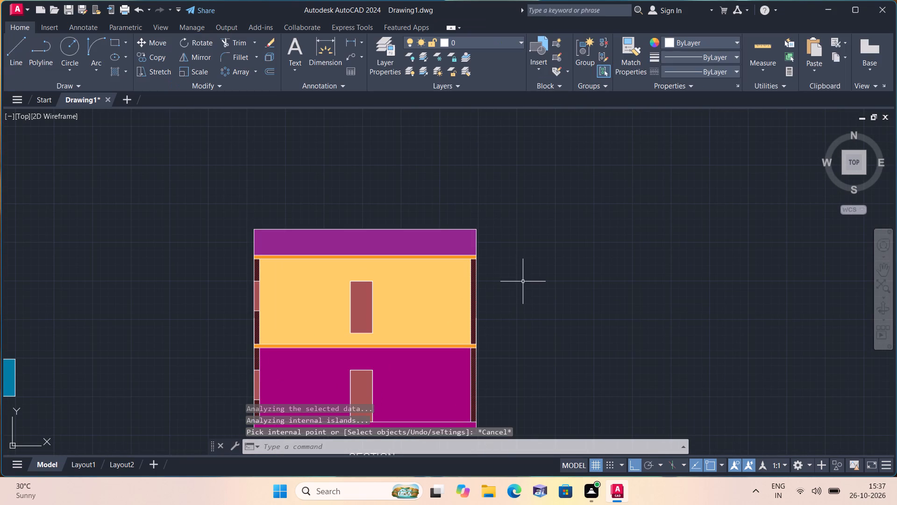
Examine the coloured elevation and section, including the section's cut wall hatching and its door and window fills.
scroll(477, 312, down, 1)
middle_drag(477, 312, 494, 252)
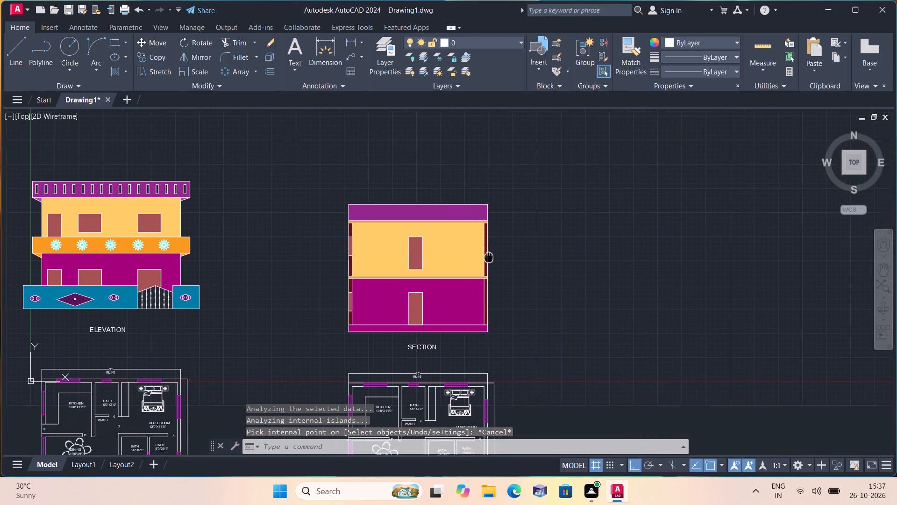
middle_drag(494, 252, 498, 249)
scroll(432, 257, up, 2)
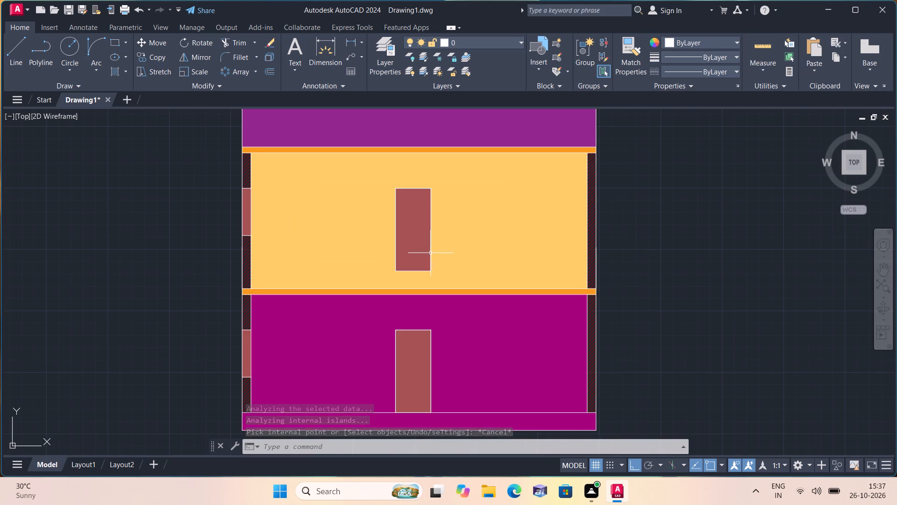
scroll(429, 252, down, 1)
scroll(412, 240, up, 1)
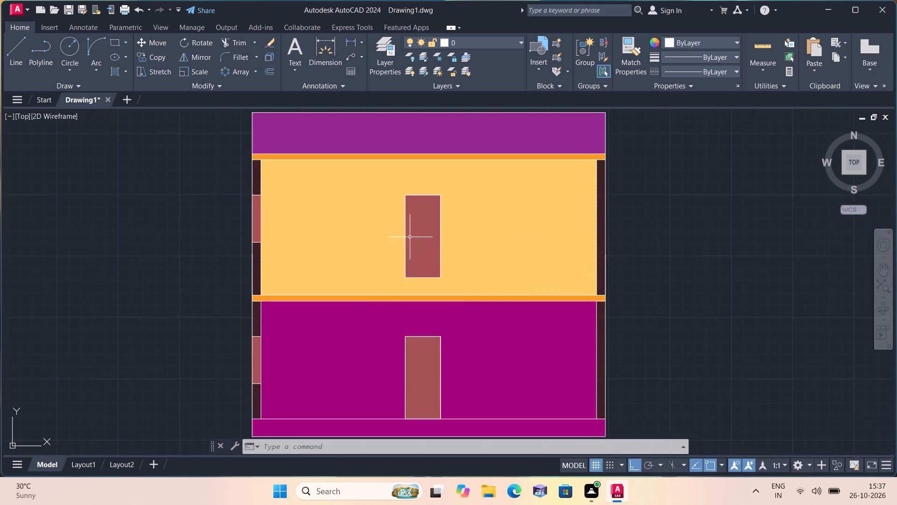
scroll(410, 237, up, 6)
click(417, 236)
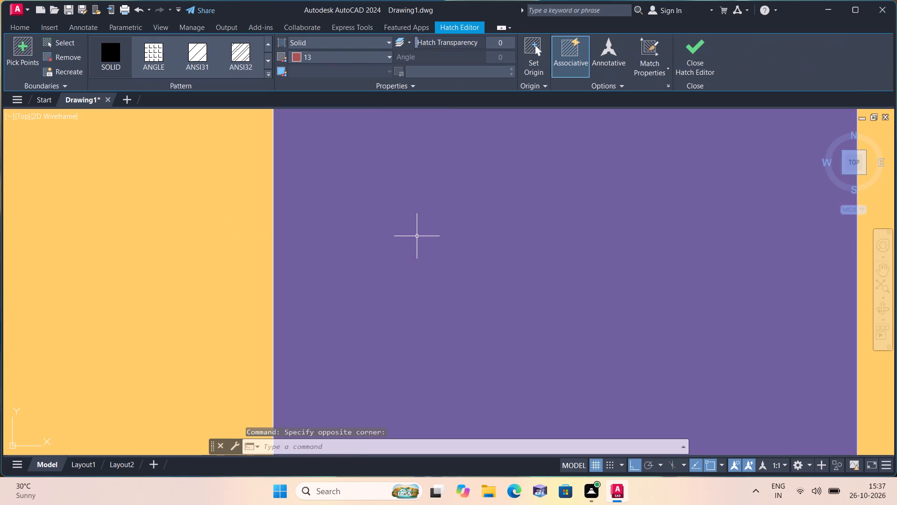
scroll(417, 236, down, 6)
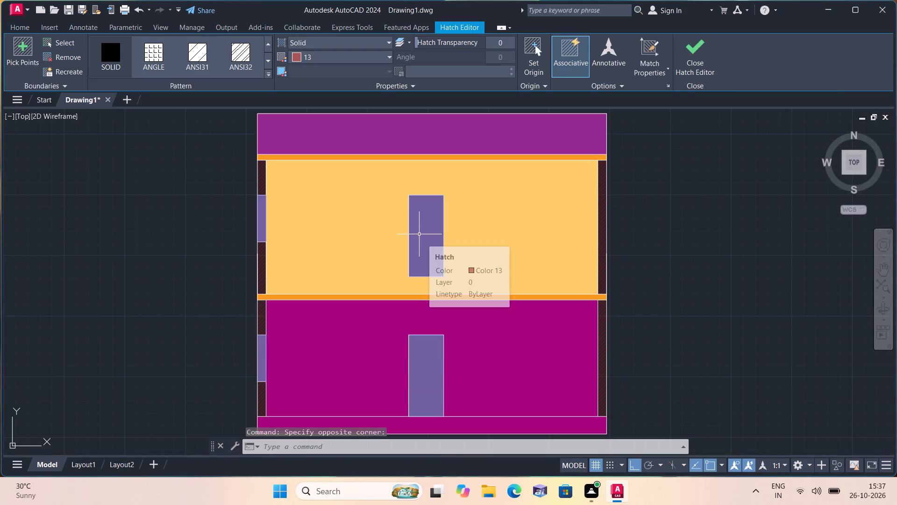
key(Escape)
scroll(419, 234, down, 3)
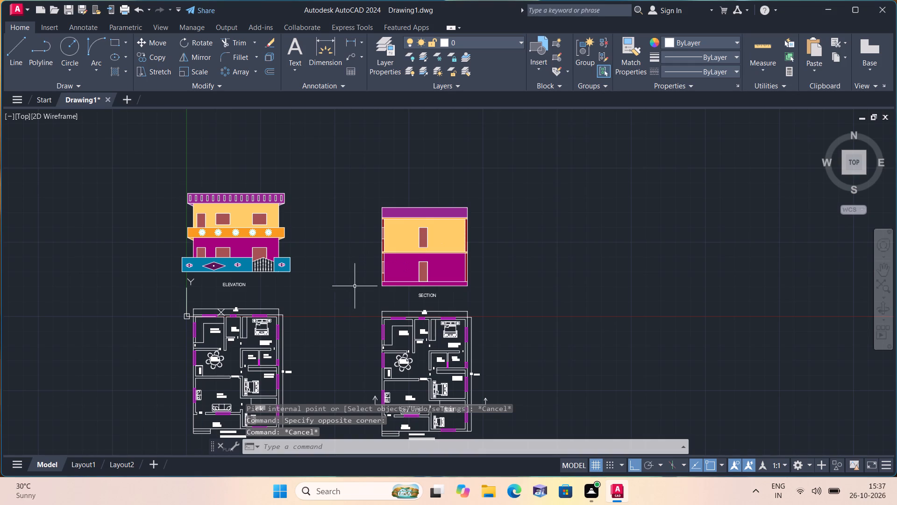
key(Escape)
scroll(267, 266, down, 1)
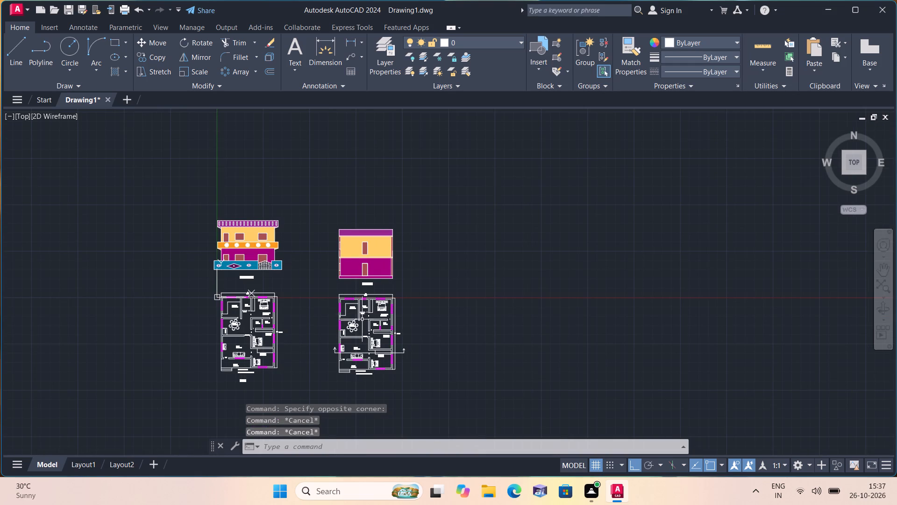
middle_drag(359, 318, 341, 289)
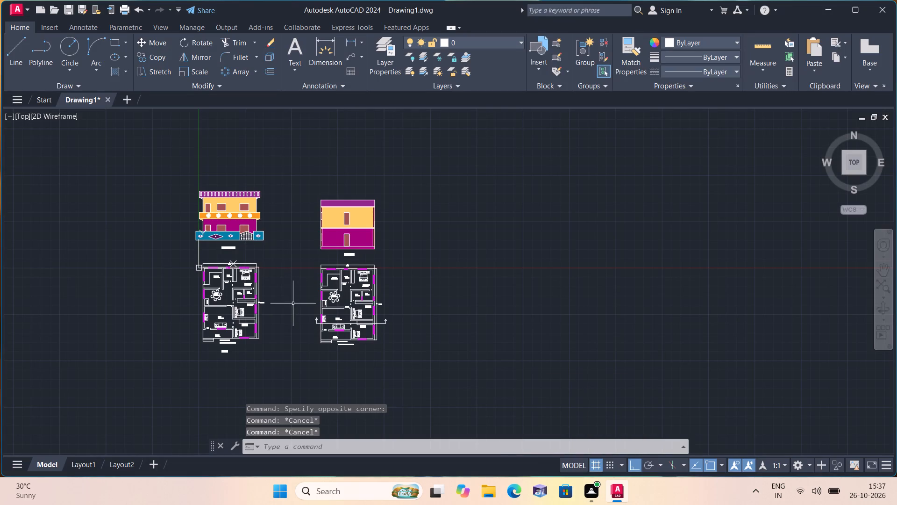
scroll(222, 207, up, 3)
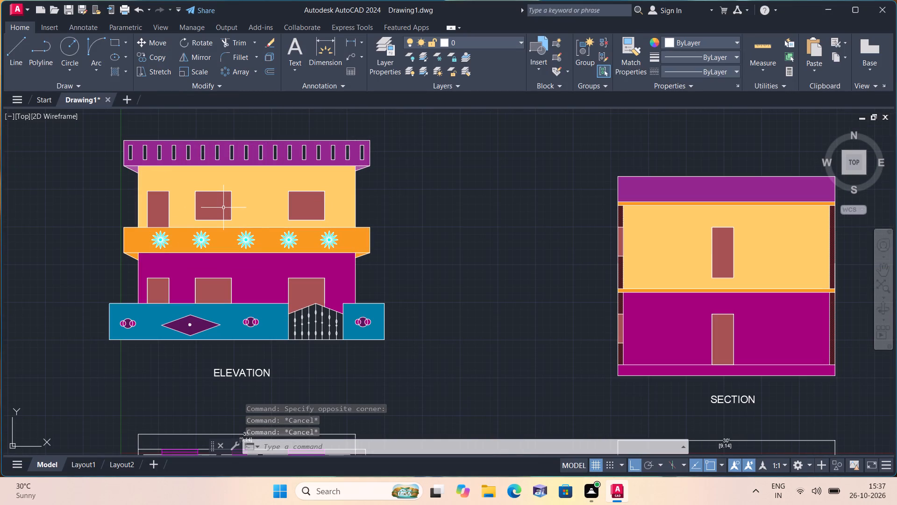
scroll(248, 244, down, 1)
middle_drag(248, 244, 228, 219)
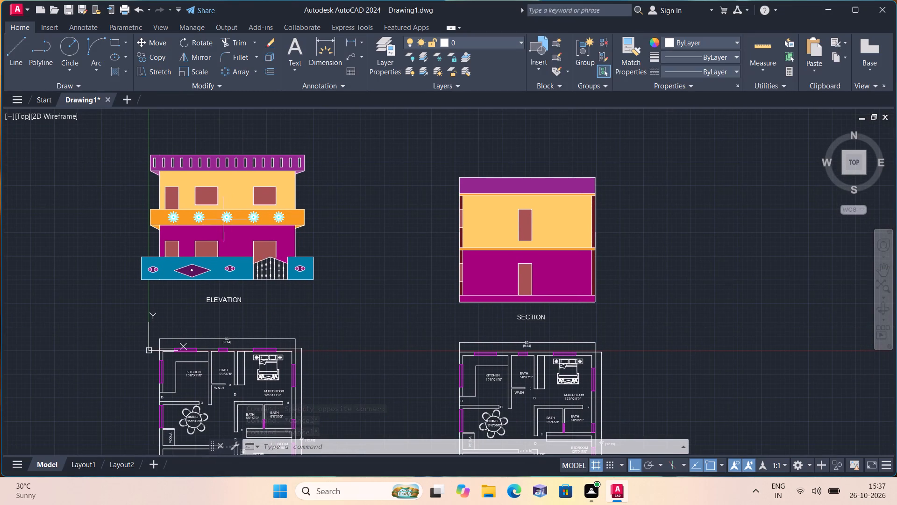
Save the drawing in the Downloads folder under the file name 309.14.
click(16, 12)
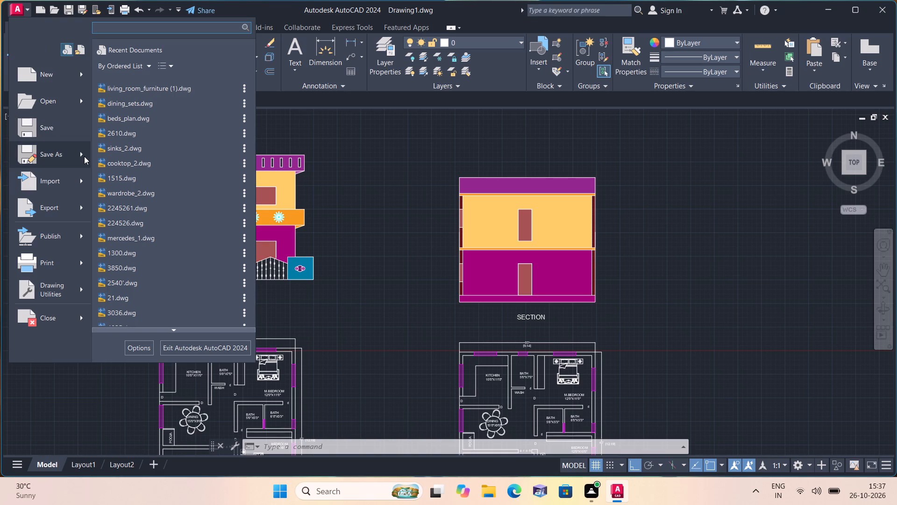
click(47, 125)
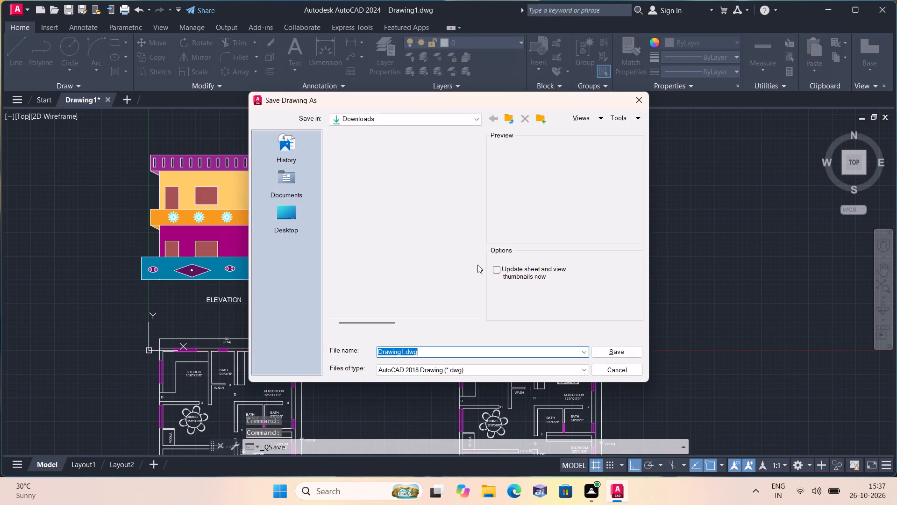
click(444, 350)
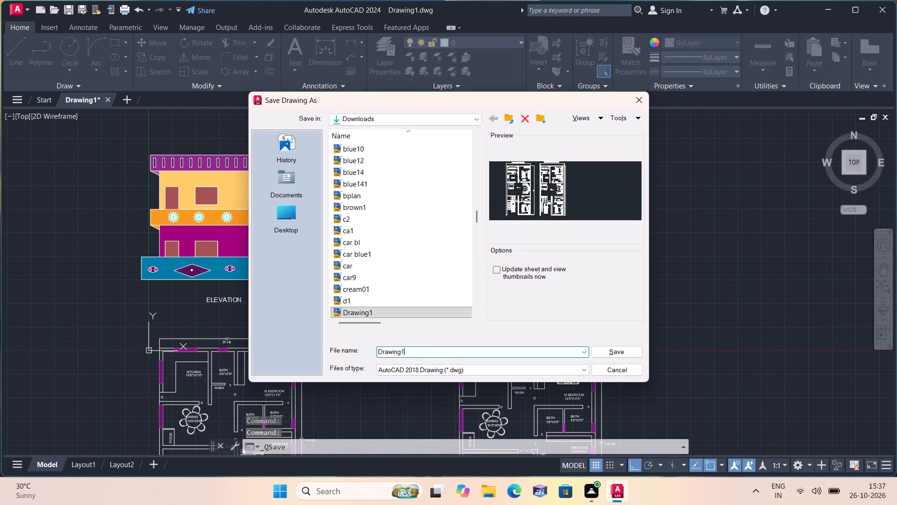
key(BackSpace)
key(BackSpace)
key(BackSpace)
key(BackSpace)
key(BackSpace)
key(BackSpace)
key(BackSpace)
key(BackSpace)
key(BackSpace)
key(BackSpace)
key(BackSpace)
key(BackSpace)
key(BackSpace)
key(BackSpace)
key(BackSpace)
key(BackSpace)
key(BackSpace)
key(BackSpace)
key(BackSpace)
key(BackSpace)
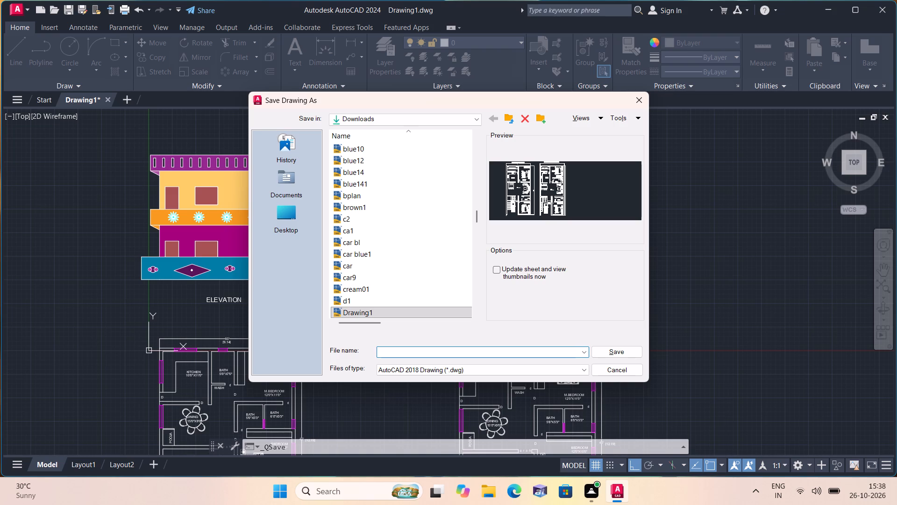
text(3019)
key(BackSpace)
key(BackSpace)
key(9)
text(.14)
click(629, 350)
Start a plot of the model and choose DWG To PDF.pc3 as the plotter.
text(plot)
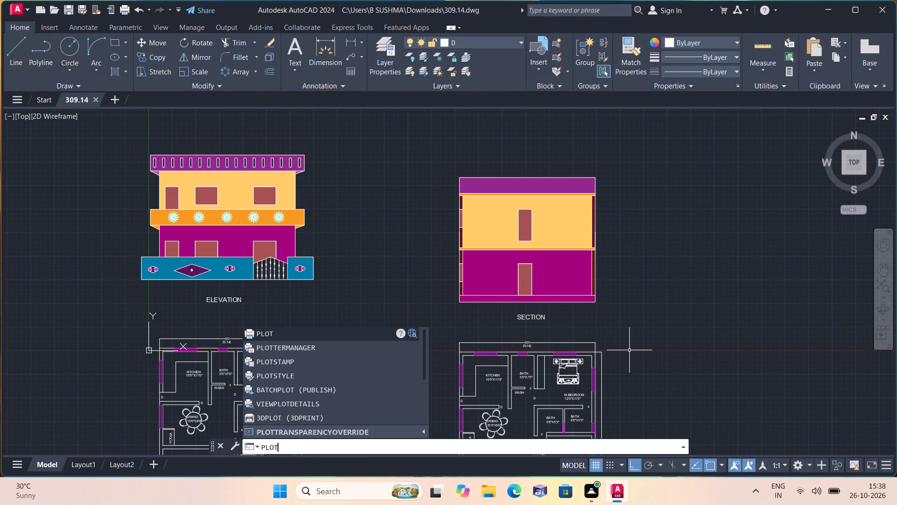
key(space)
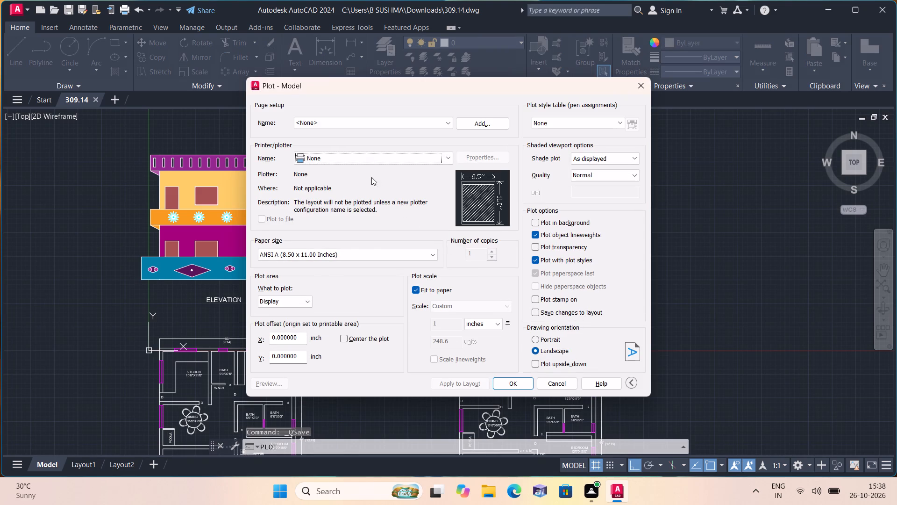
click(365, 157)
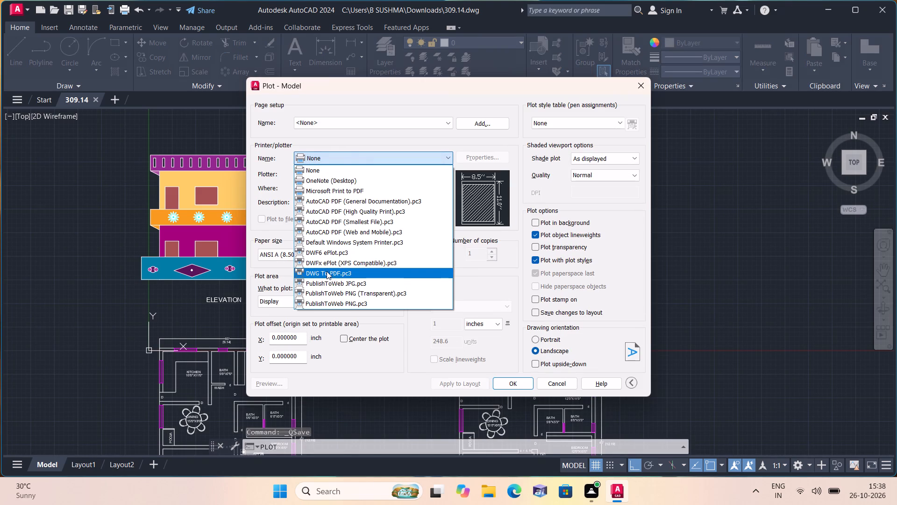
click(327, 271)
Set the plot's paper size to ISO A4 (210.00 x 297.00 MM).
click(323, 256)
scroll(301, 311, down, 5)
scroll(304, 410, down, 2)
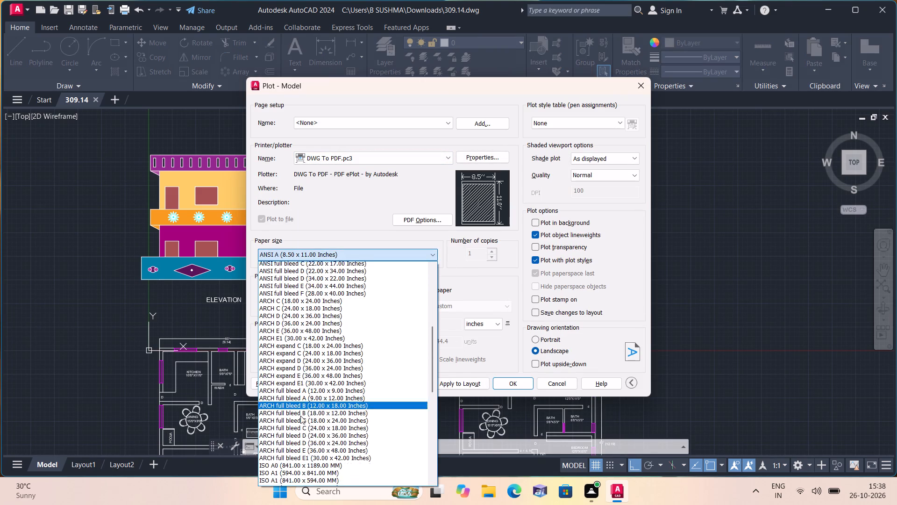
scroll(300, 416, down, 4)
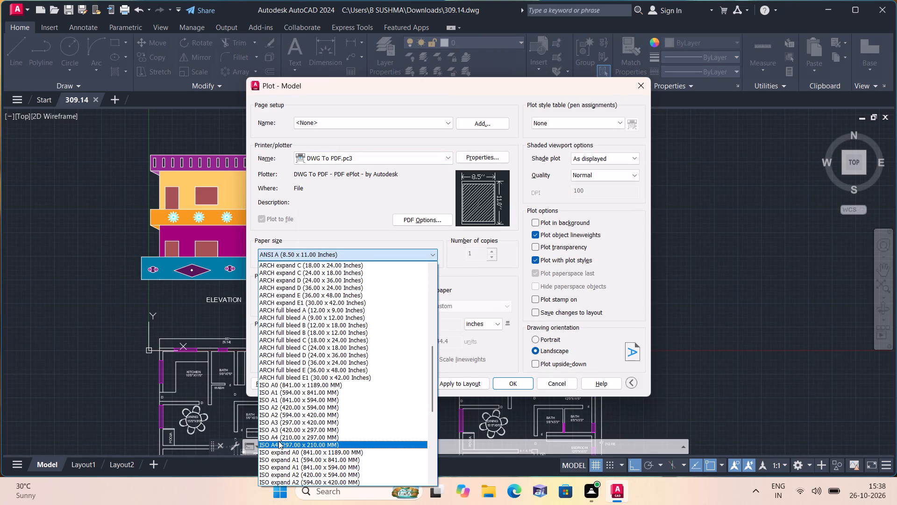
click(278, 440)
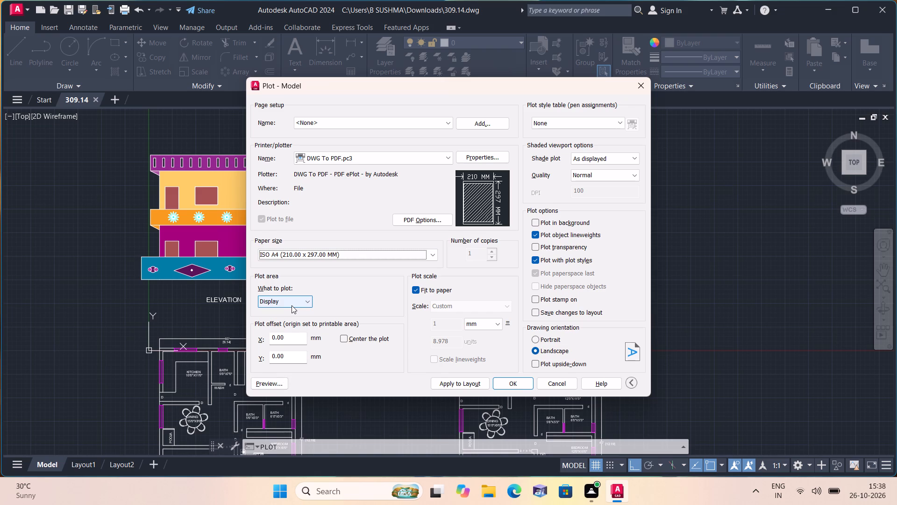
Set the plot's paper size to the landscape sheet ISO A4 (297.00 x 210.00 MM).
click(306, 255)
scroll(303, 327, down, 6)
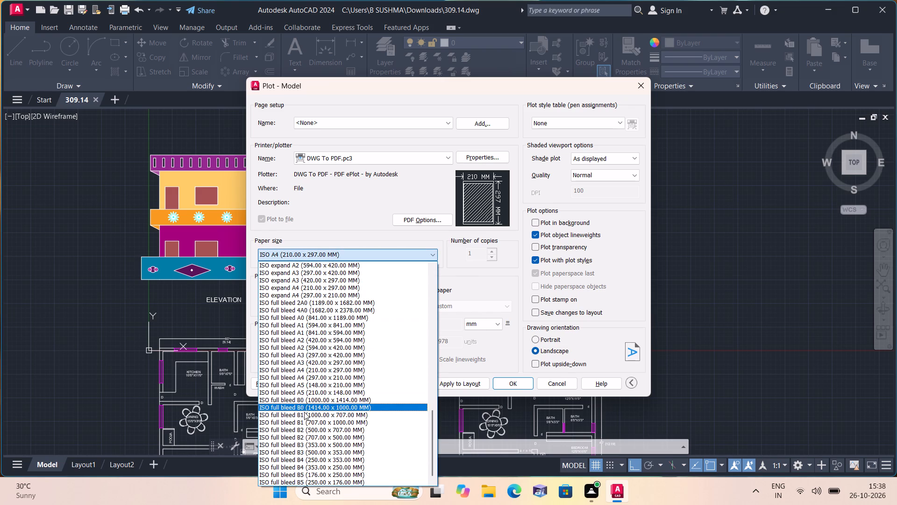
scroll(306, 420, down, 9)
scroll(293, 282, up, 5)
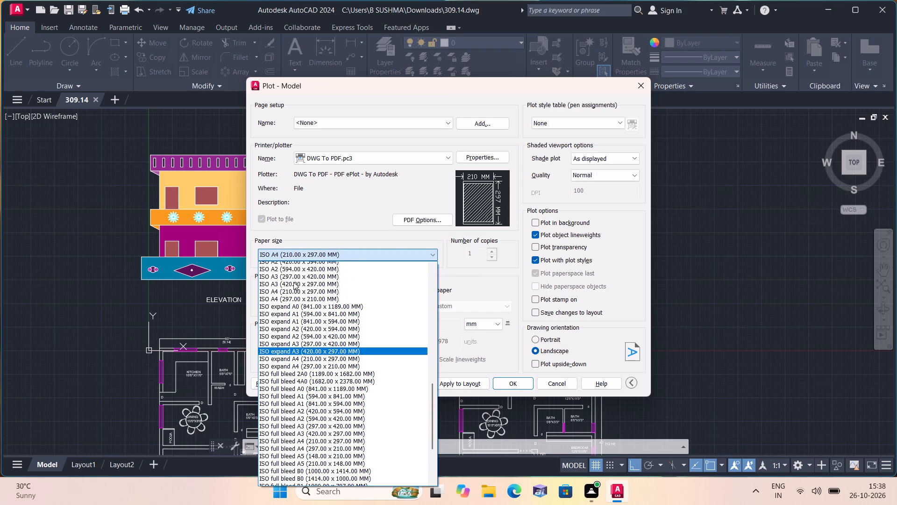
scroll(293, 282, up, 2)
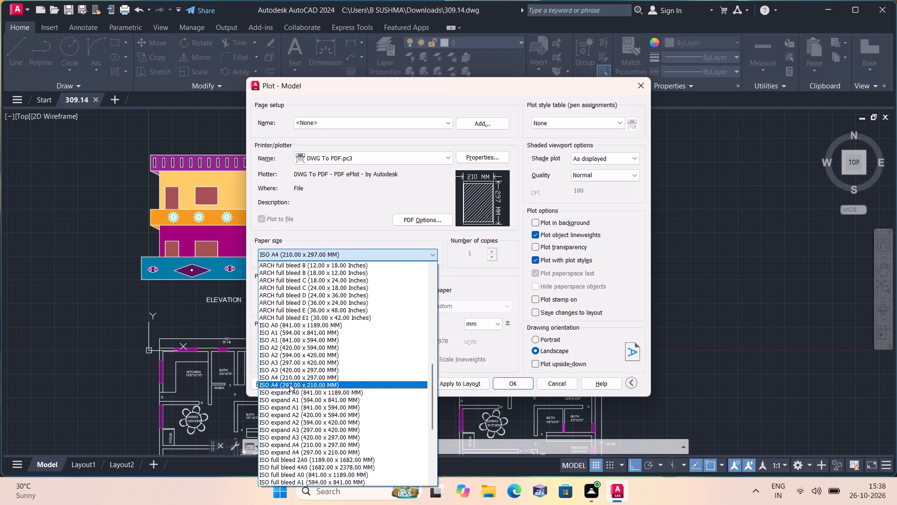
click(290, 384)
Set the plot area to a window enclosing the elevation, section and both floor plans, and center the plot.
click(282, 294)
click(284, 303)
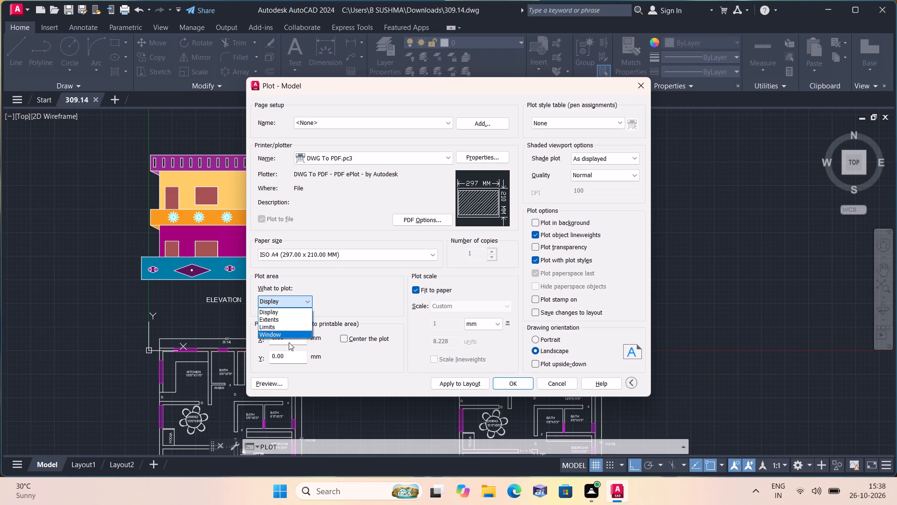
click(285, 335)
scroll(285, 332, down, 2)
middle_drag(249, 296, 242, 255)
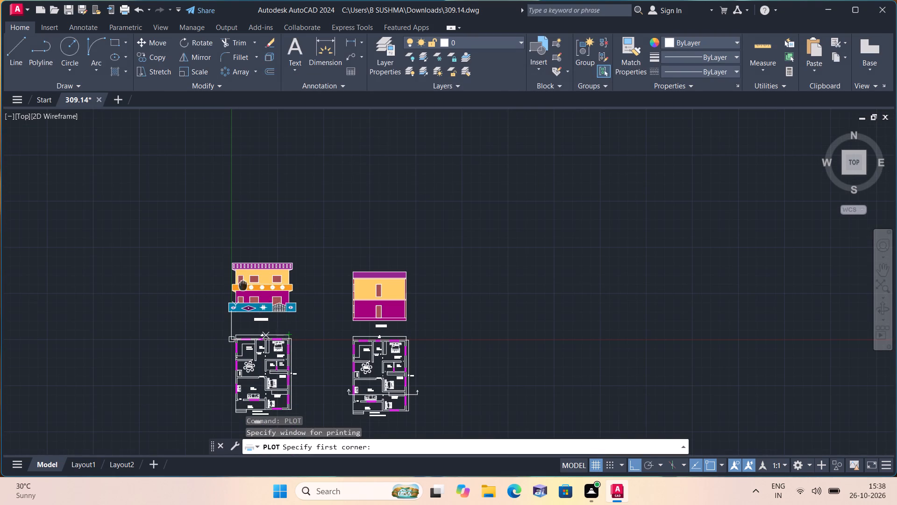
middle_drag(242, 255, 239, 243)
click(181, 184)
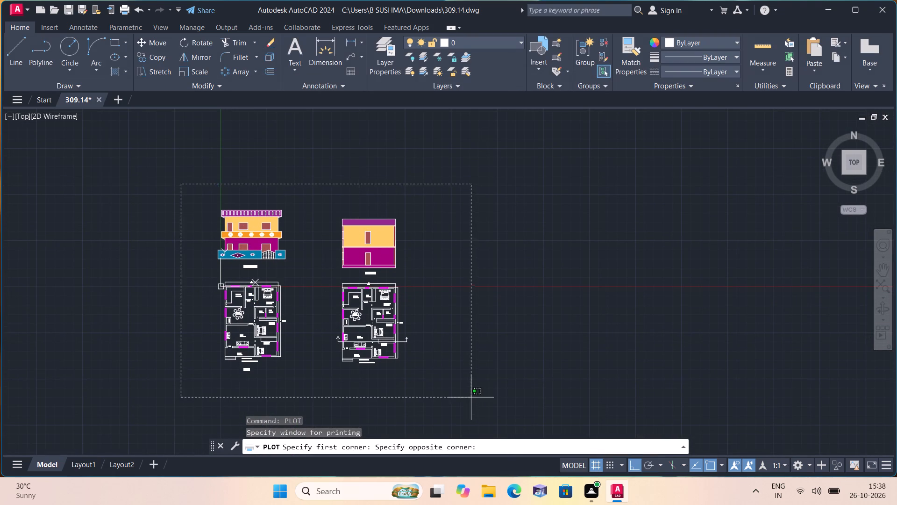
click(470, 397)
click(341, 338)
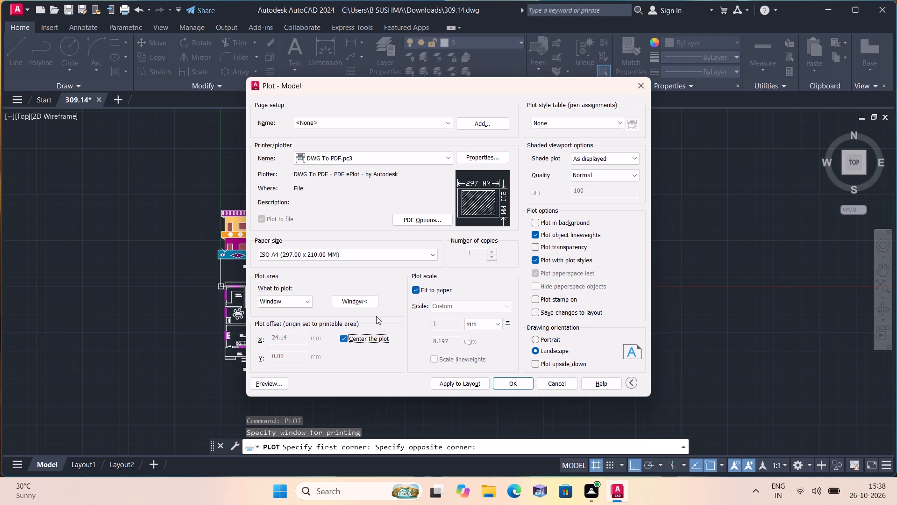
Choose the acad.ctb plot style table and assign it to all layouts.
click(542, 116)
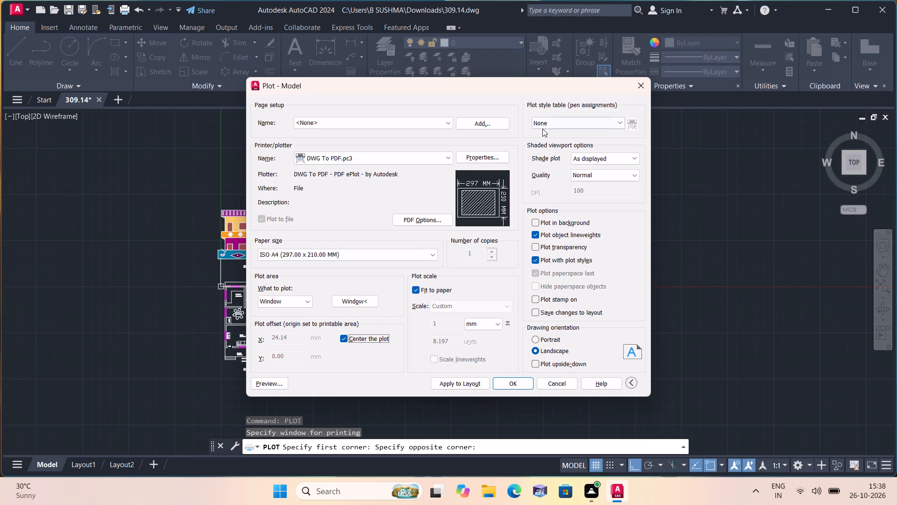
click(541, 123)
click(537, 144)
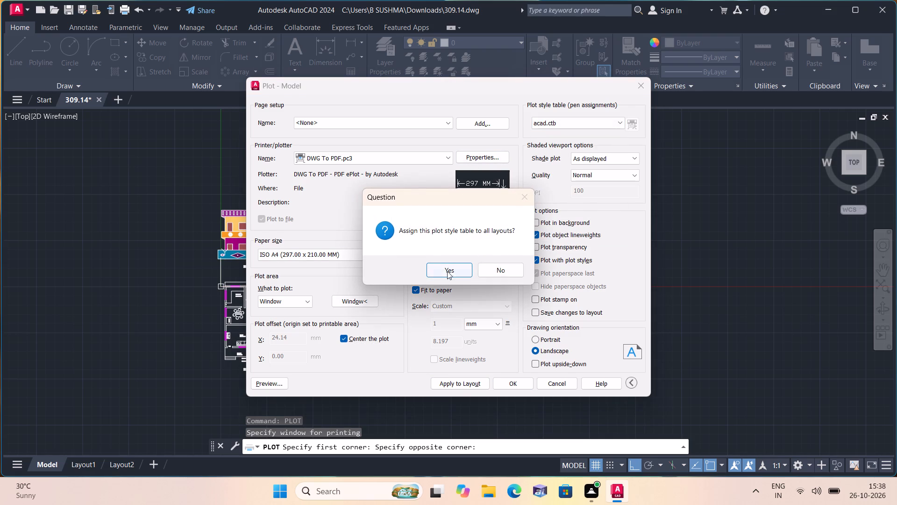
click(448, 269)
Preview the plot and examine the sheet placement and the elevation's colours, flower ornaments and compound wall, then exit the preview.
click(278, 385)
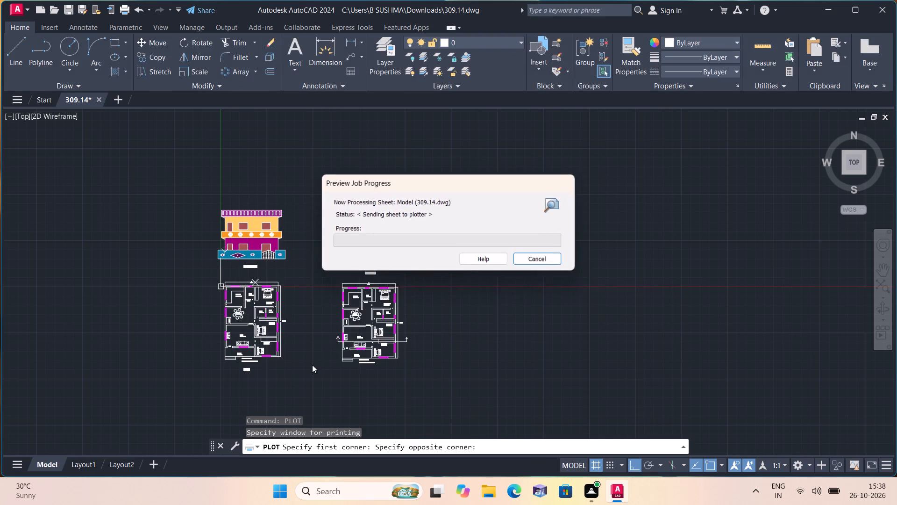
scroll(388, 187, up, 3)
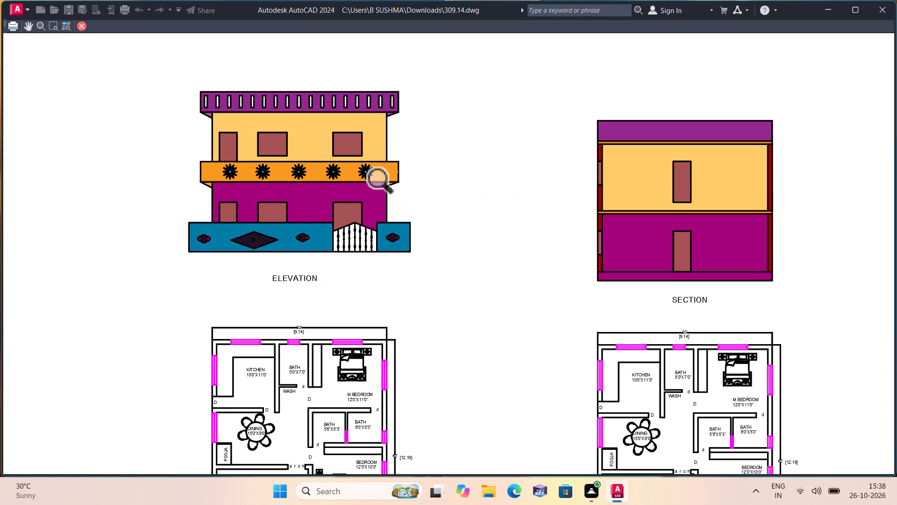
middle_drag(487, 341, 396, 296)
scroll(486, 341, down, 1)
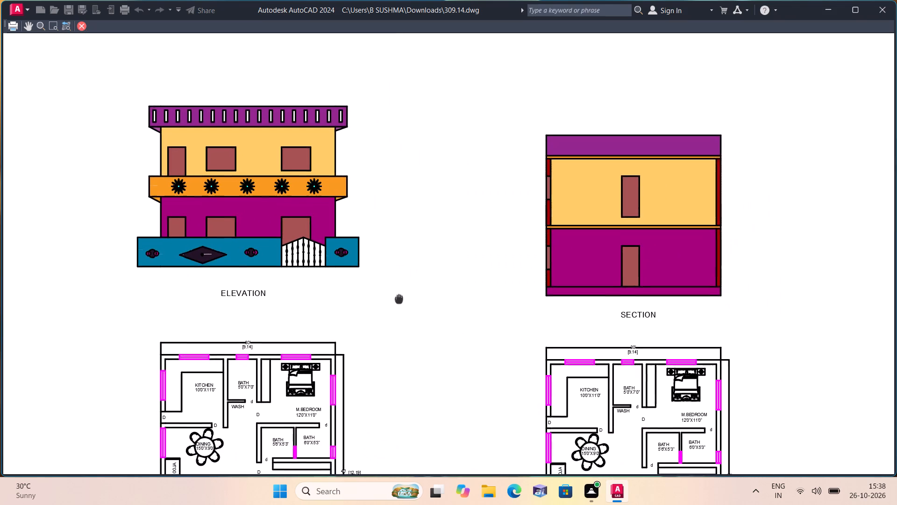
middle_drag(396, 296, 396, 296)
scroll(179, 180, up, 1)
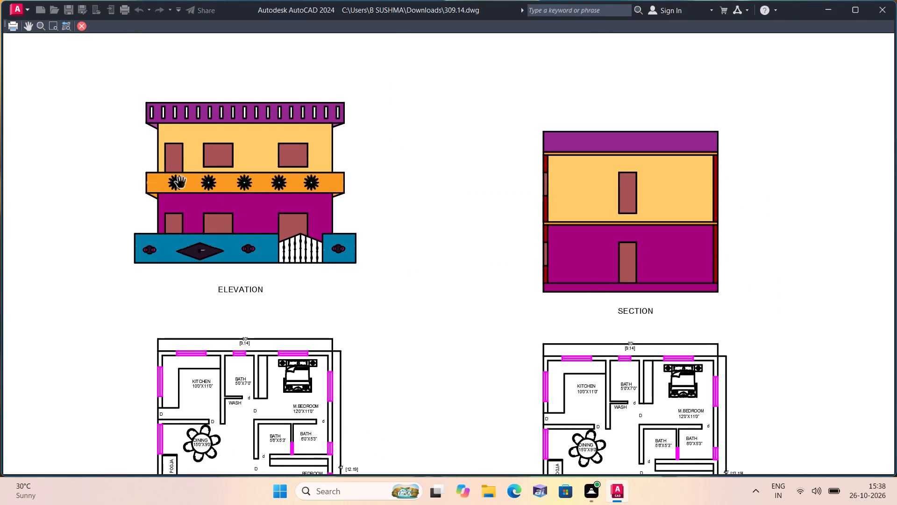
scroll(179, 180, up, 2)
scroll(249, 177, up, 6)
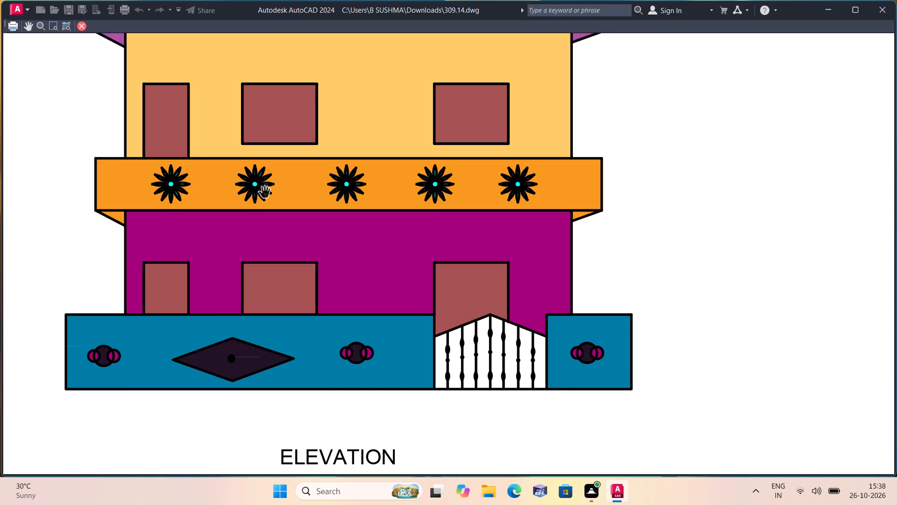
scroll(264, 193, up, 3)
scroll(169, 190, up, 6)
scroll(152, 186, down, 3)
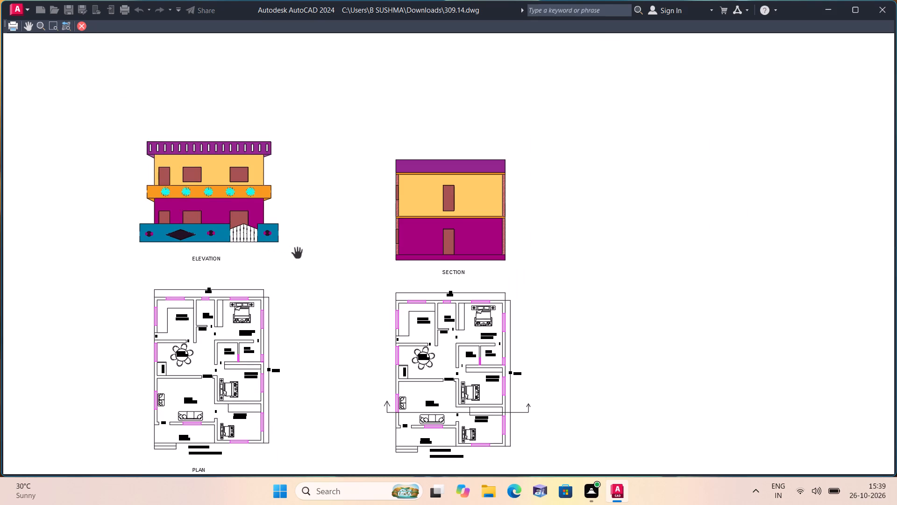
scroll(315, 252, down, 1)
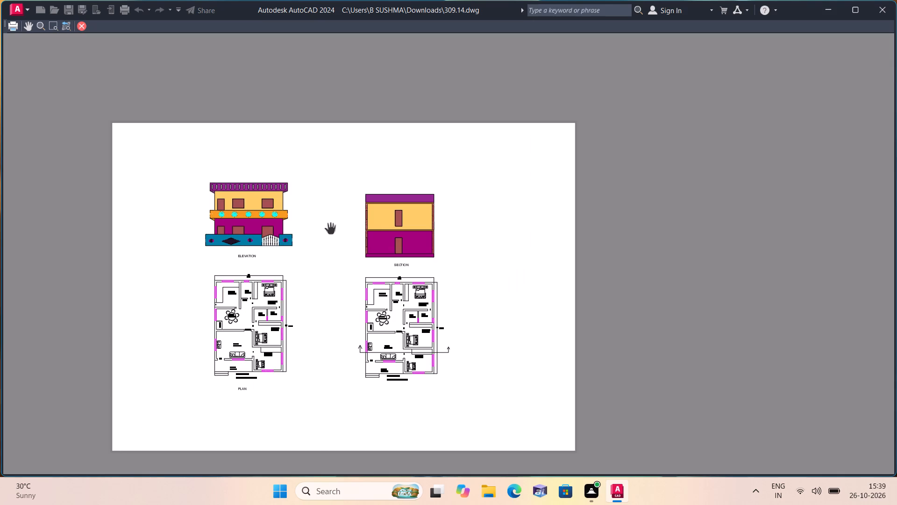
right_click(330, 229)
click(352, 234)
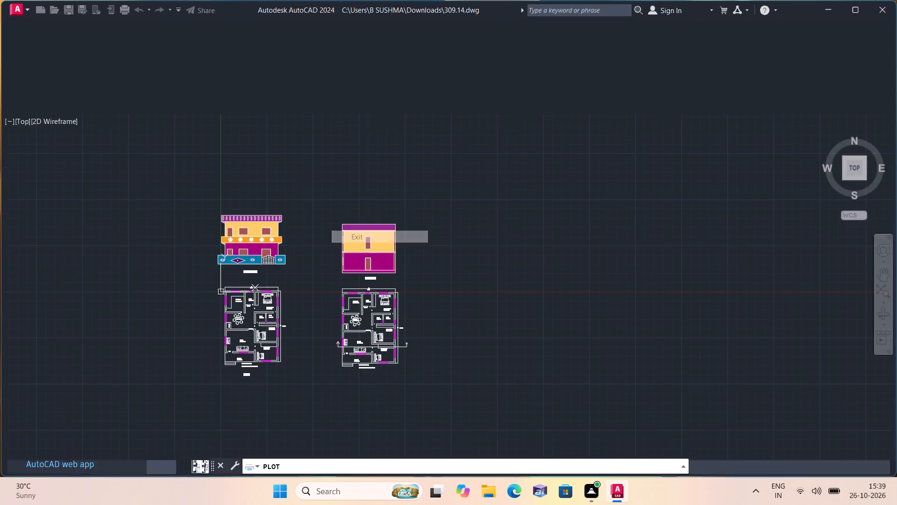
Apply the plot settings to the layout, plot to 309.14-Model.pdf in Documents, and dismiss the PDF app chooser.
click(459, 382)
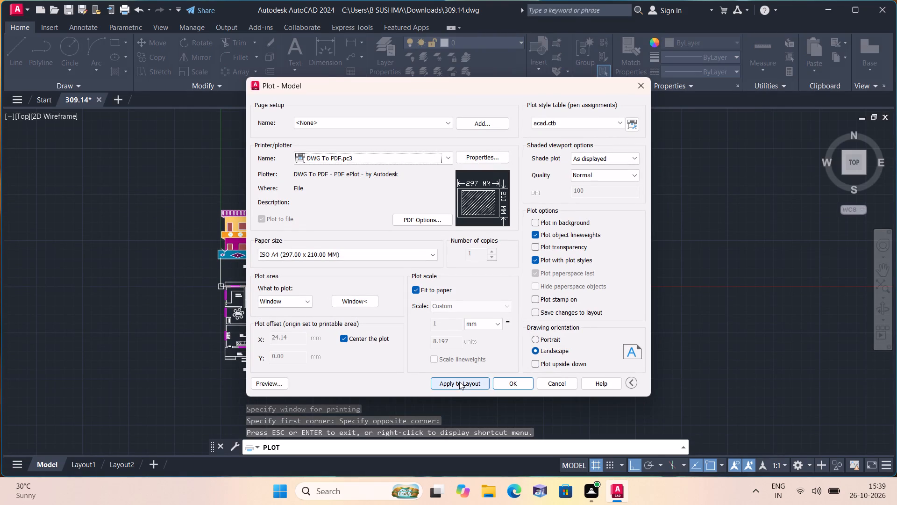
click(505, 382)
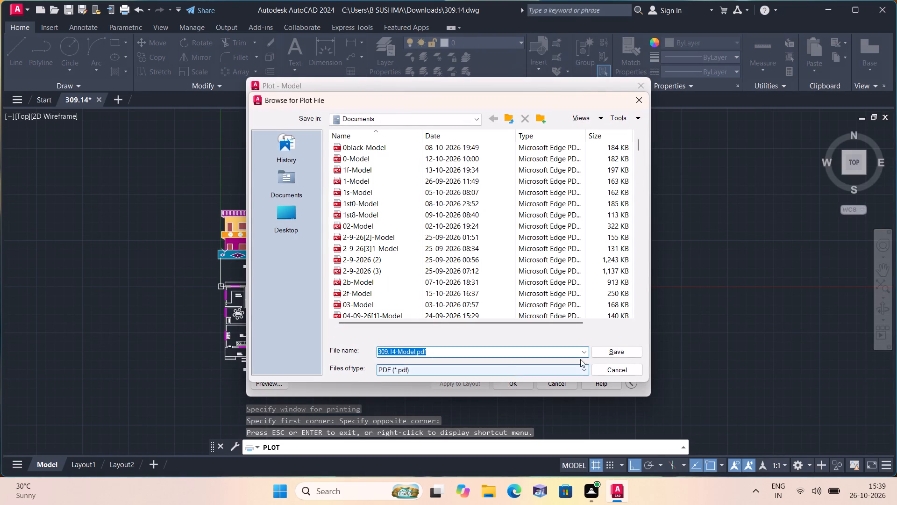
click(616, 353)
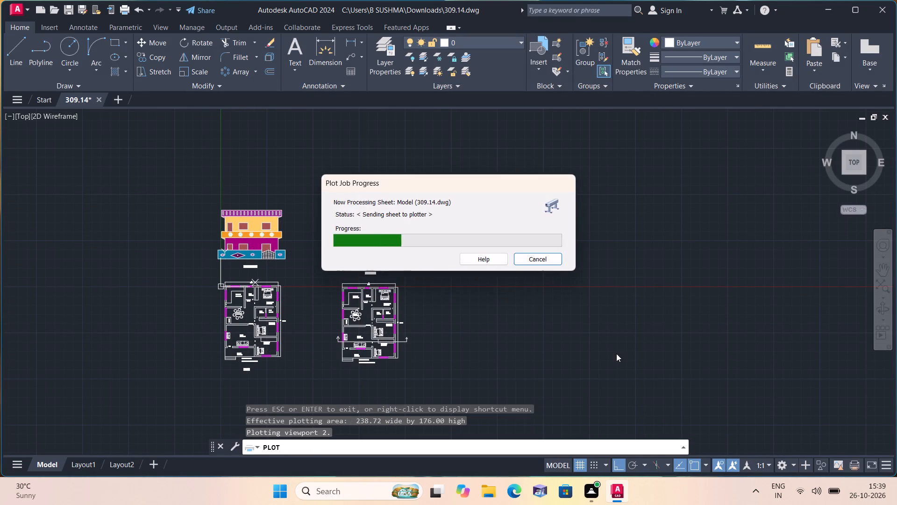
scroll(616, 353, down, 1)
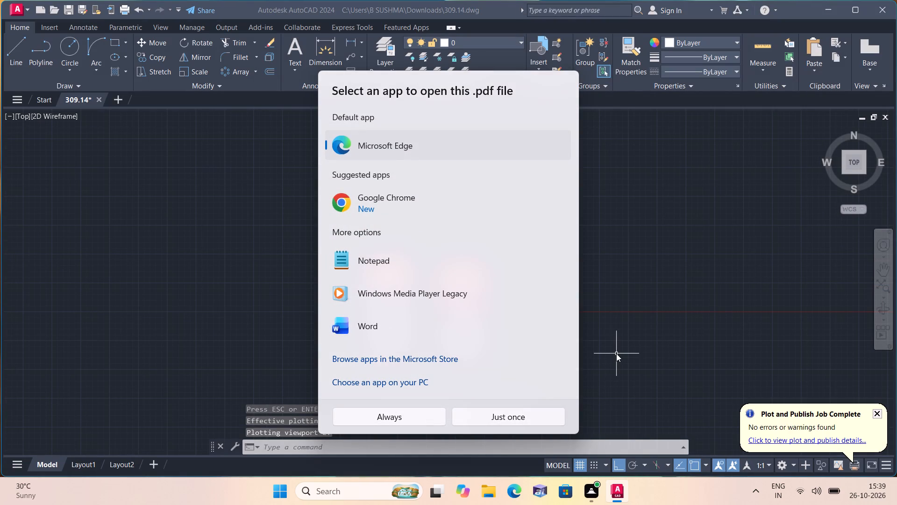
click(626, 292)
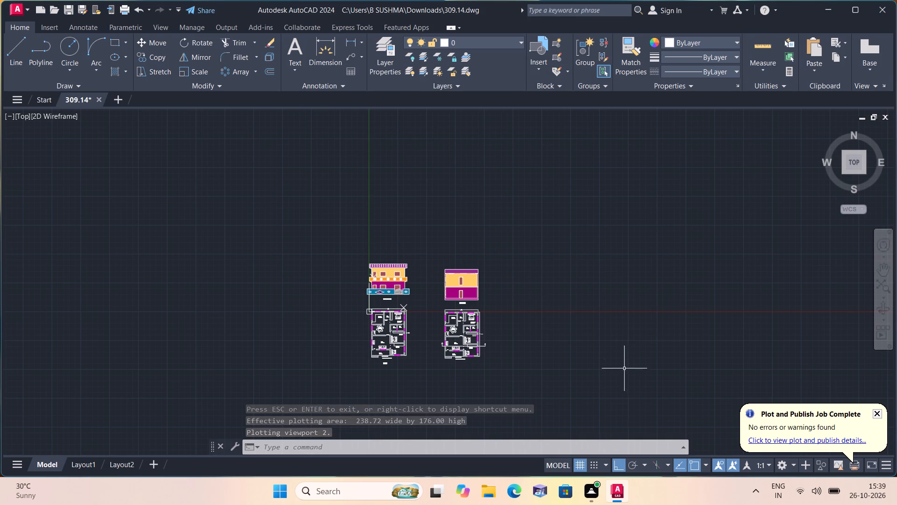